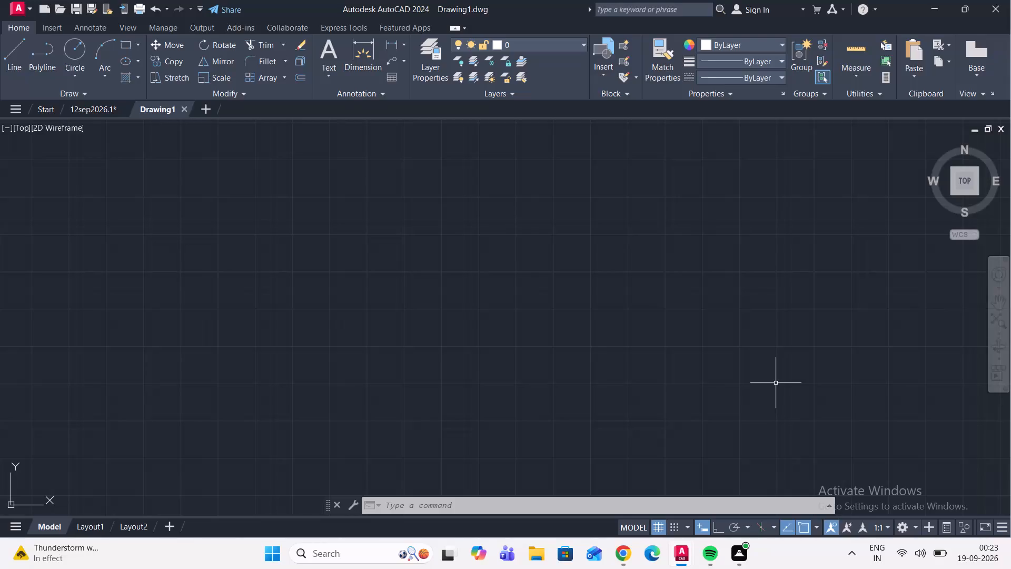
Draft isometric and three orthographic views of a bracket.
Set isometric drafting (ISODRAFT) to isoplane Left.
scroll(769, 322, down, 2)
middle_drag(771, 315, 765, 323)
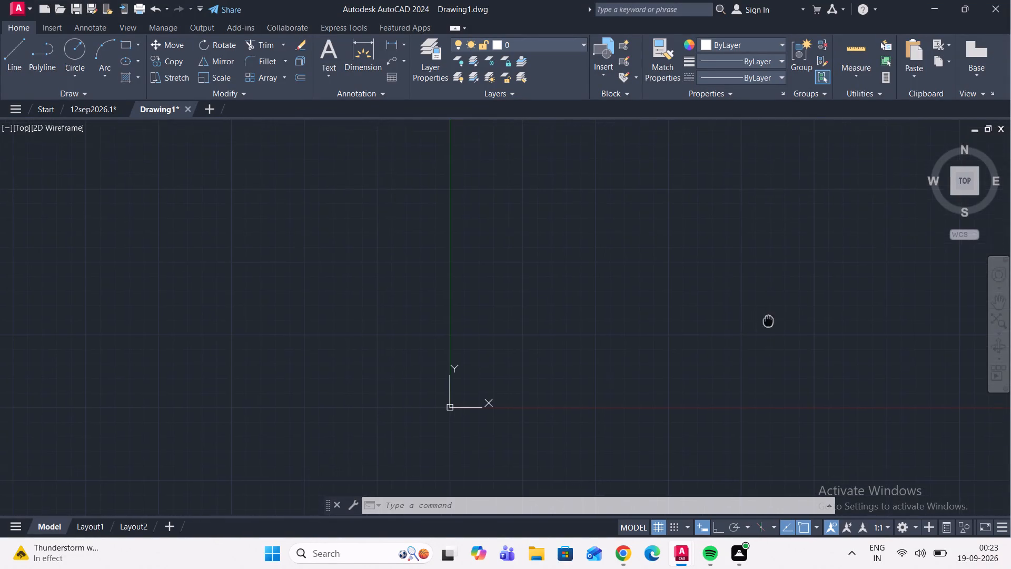
middle_drag(765, 323, 737, 333)
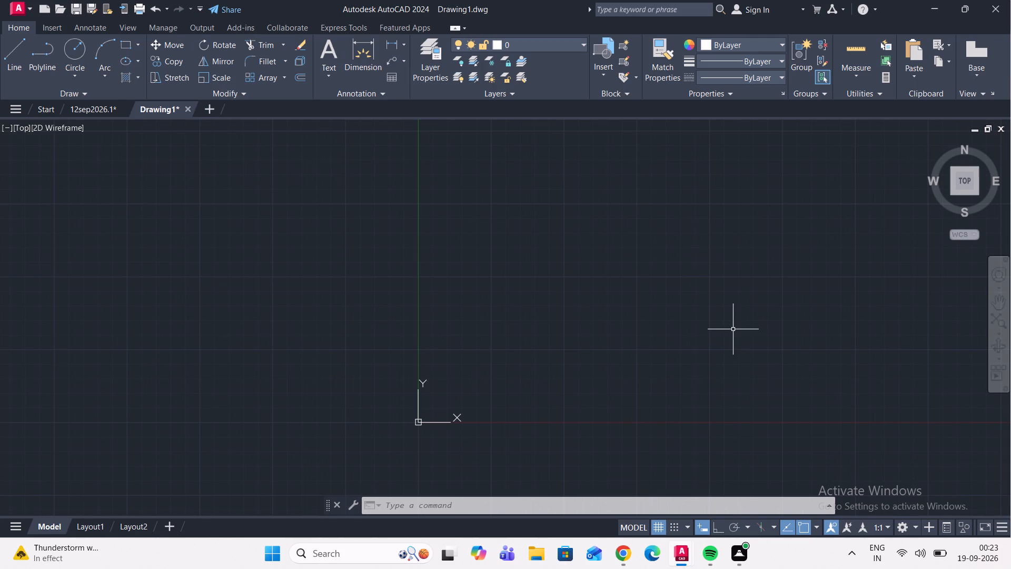
text(isodr)
key(Return)
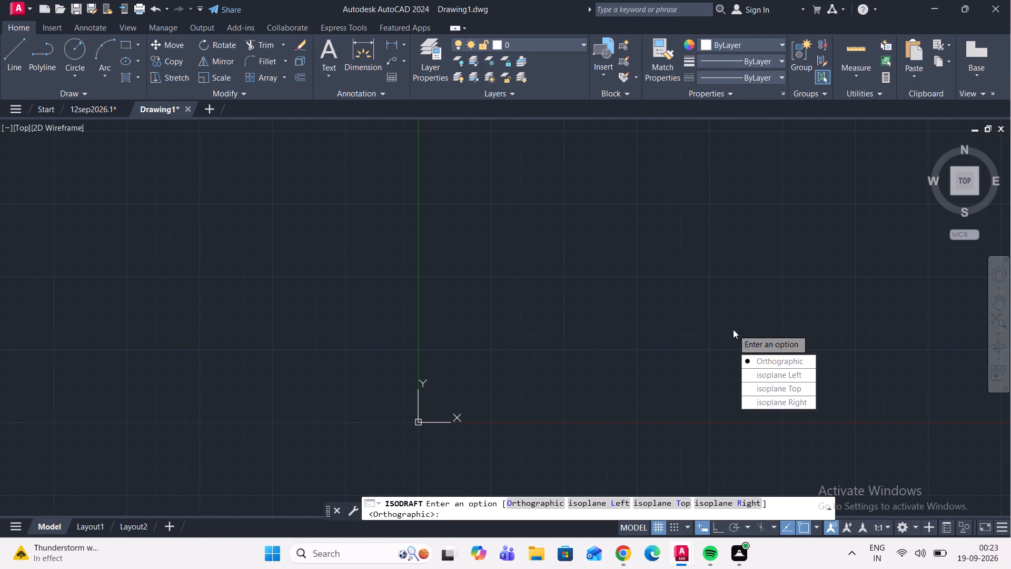
drag(779, 381, 733, 329)
With ortho on and the drafting plane switched to isoplane Top, draw a 50-unit line rising at 30°.
scroll(663, 337, down, 3)
middle_drag(664, 327, 560, 340)
scroll(648, 276, down, 1)
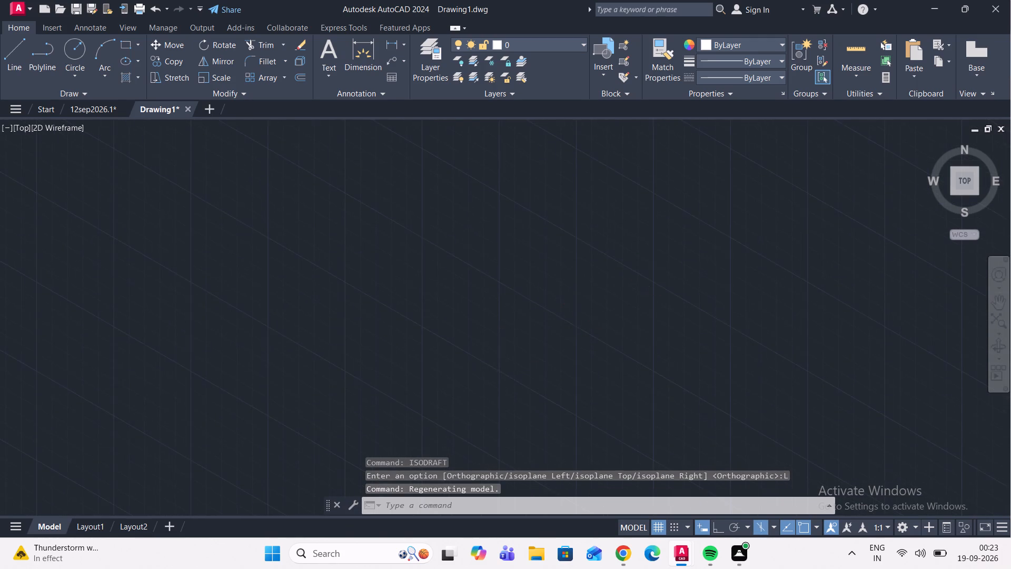
scroll(648, 276, down, 1)
middle_drag(660, 268, 605, 307)
scroll(614, 333, up, 3)
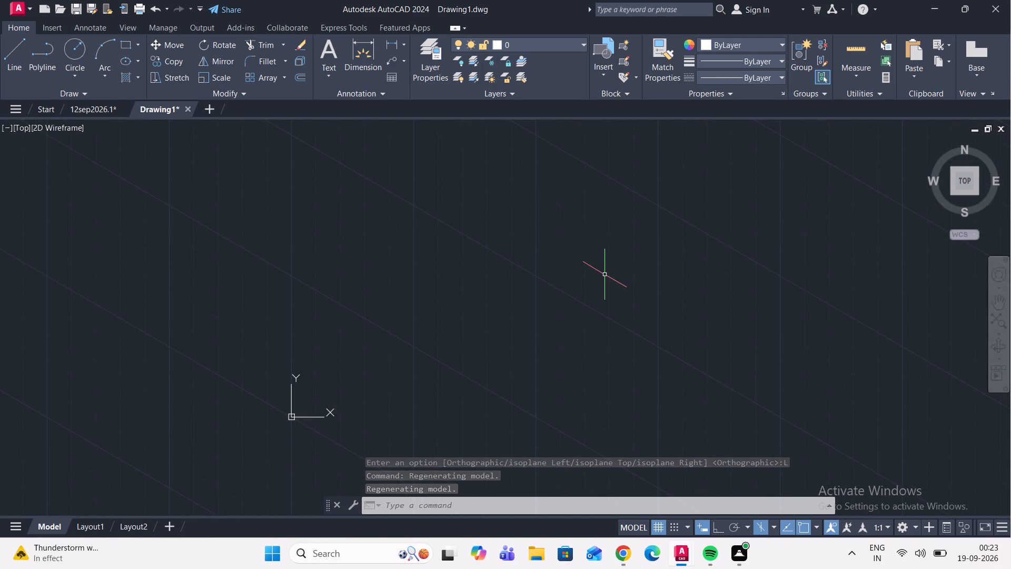
scroll(14, 66, down, 3)
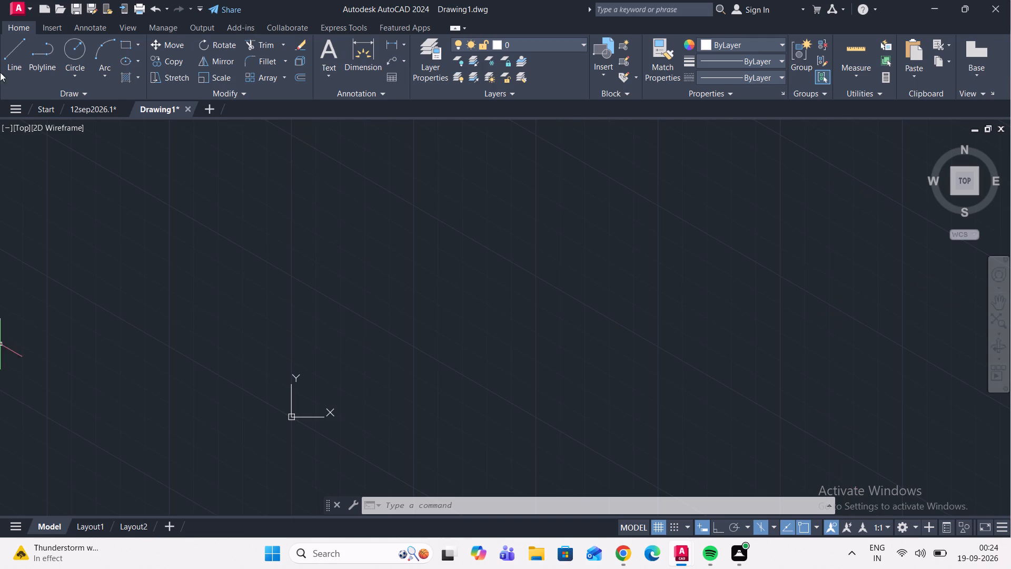
scroll(429, 267, down, 3)
middle_drag(419, 255, 407, 300)
scroll(411, 290, up, 2)
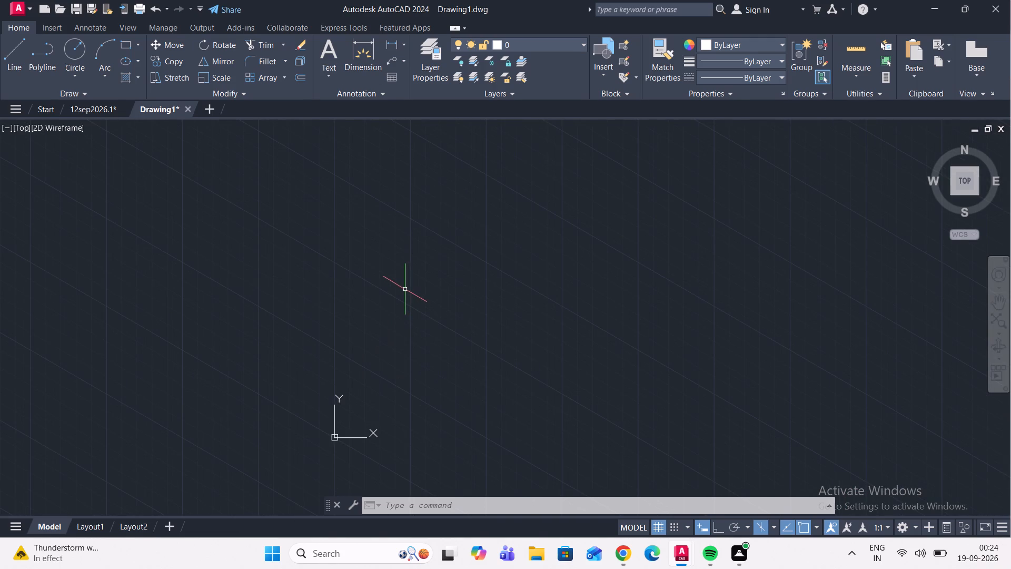
middle_drag(403, 295, 394, 272)
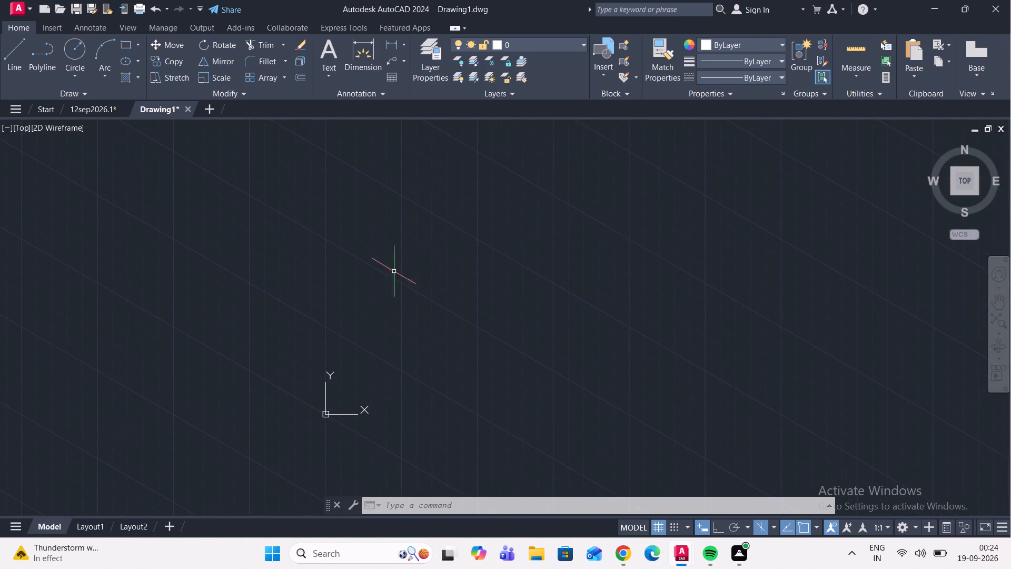
click(18, 47)
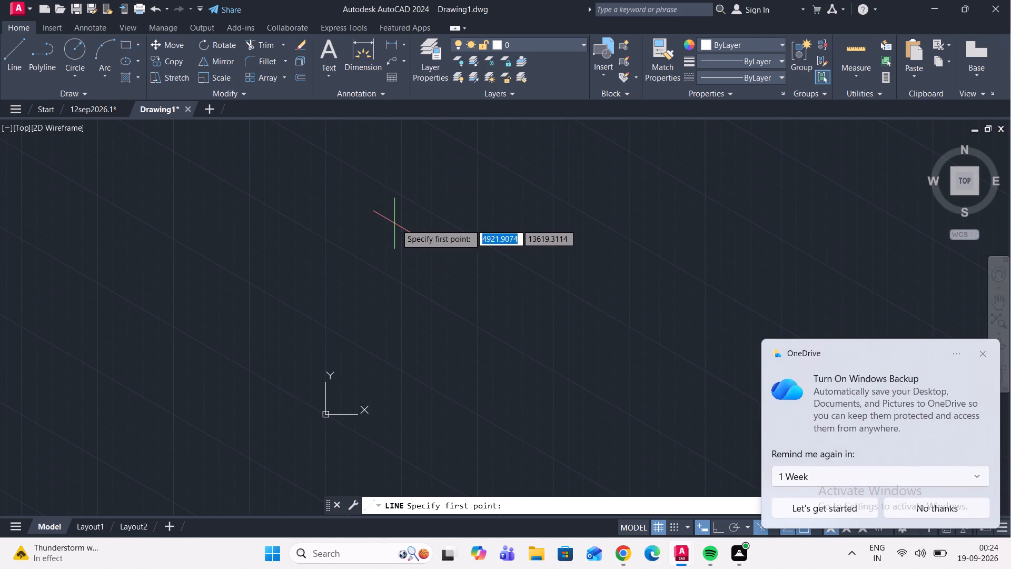
click(351, 342)
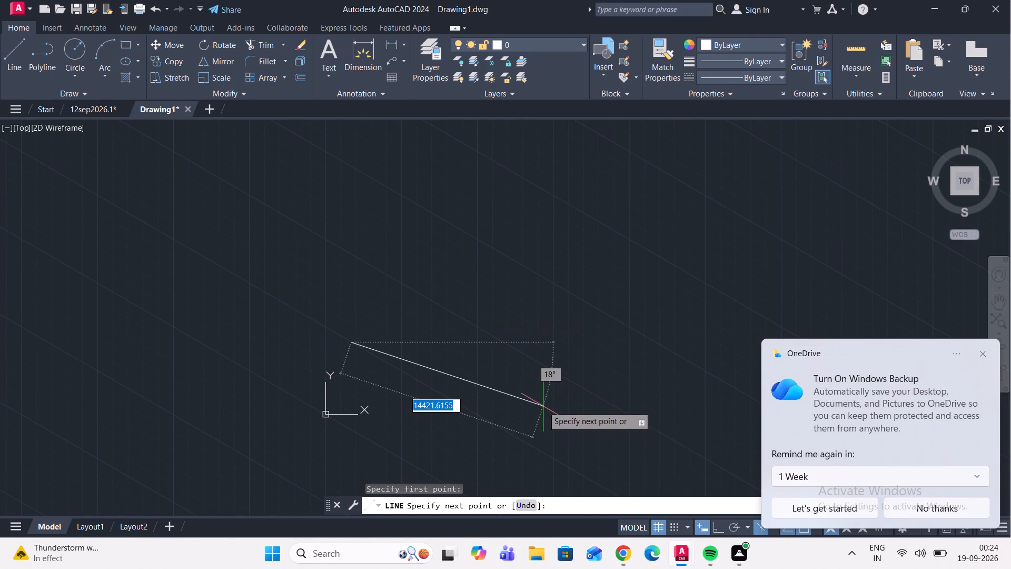
key(F8)
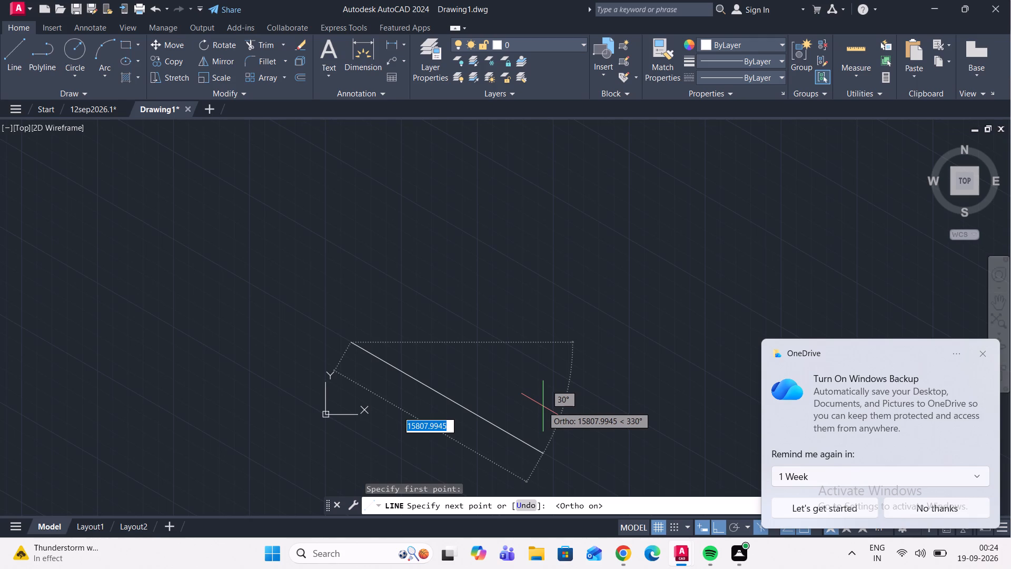
scroll(447, 374, up, 1)
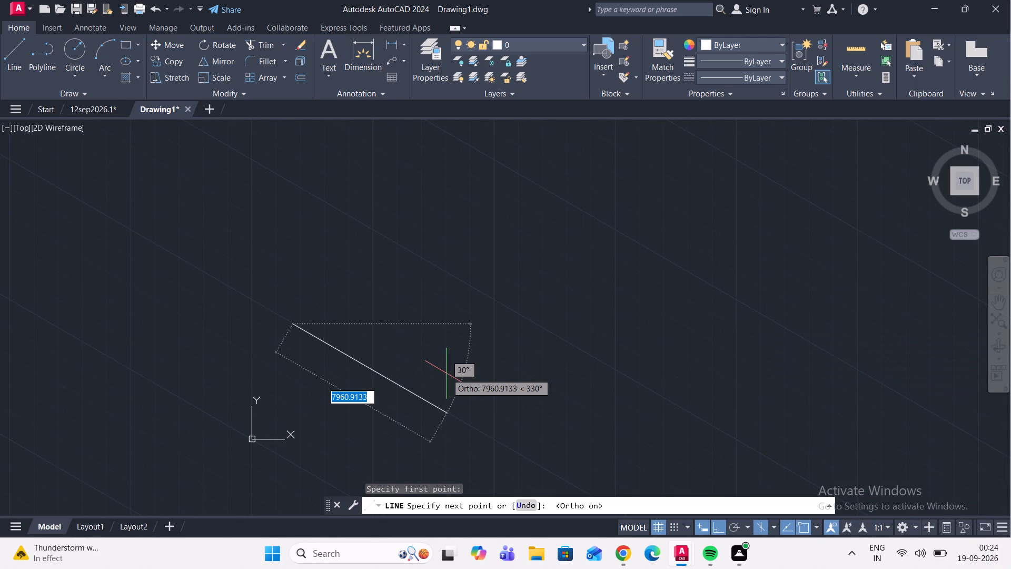
middle_drag(299, 355, 447, 339)
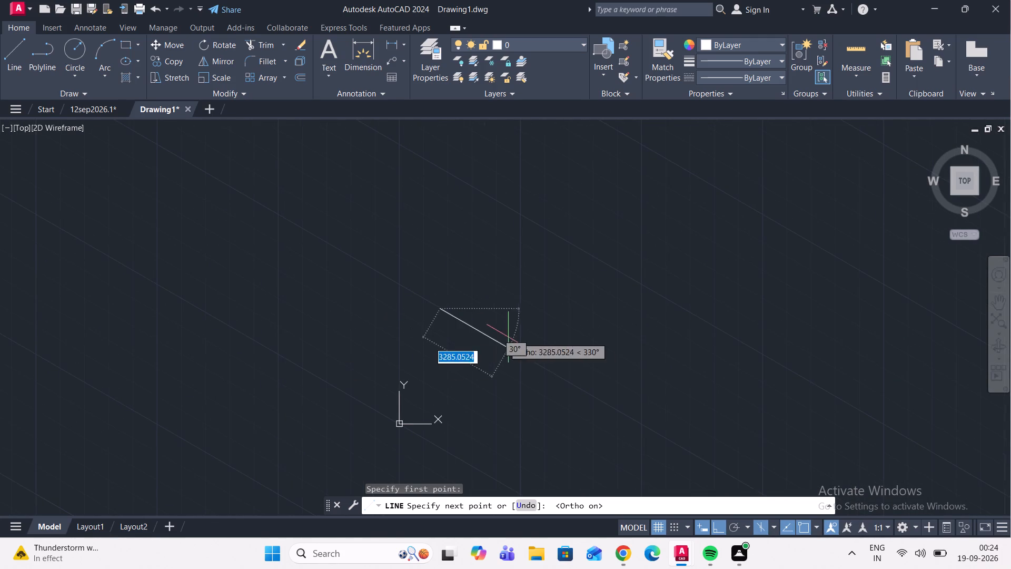
scroll(459, 309, up, 3)
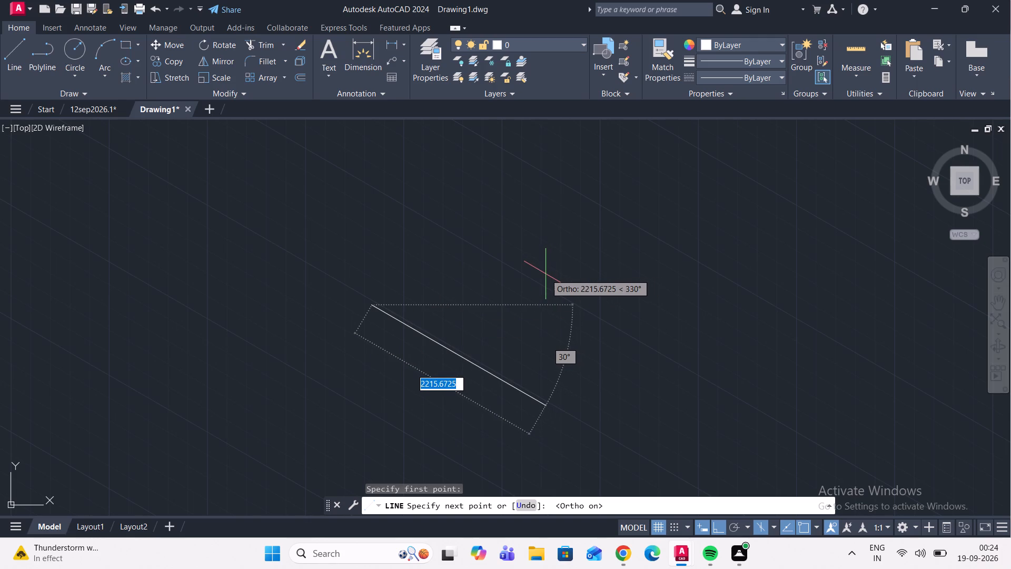
key(F5)
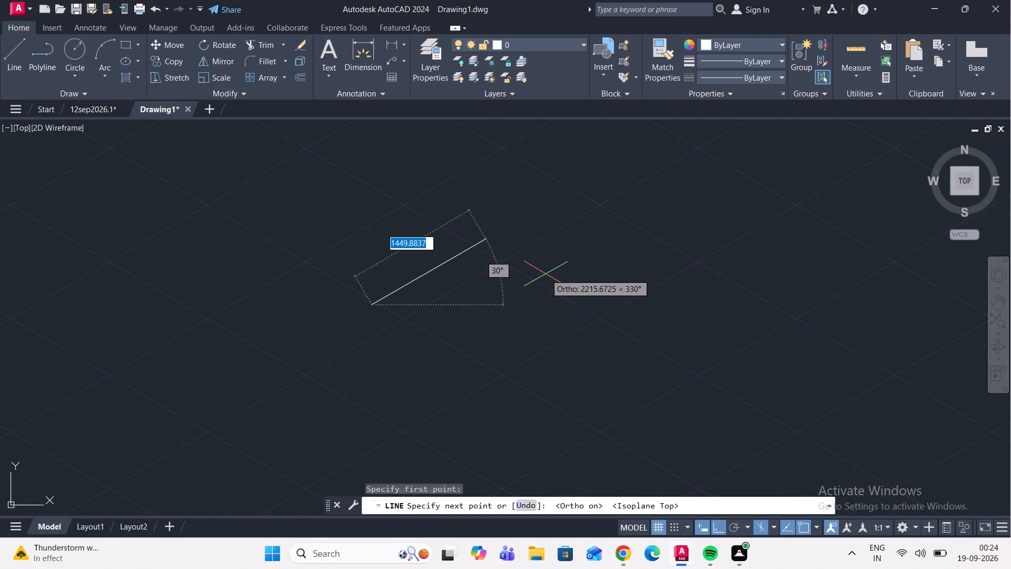
text(50)
key(Return)
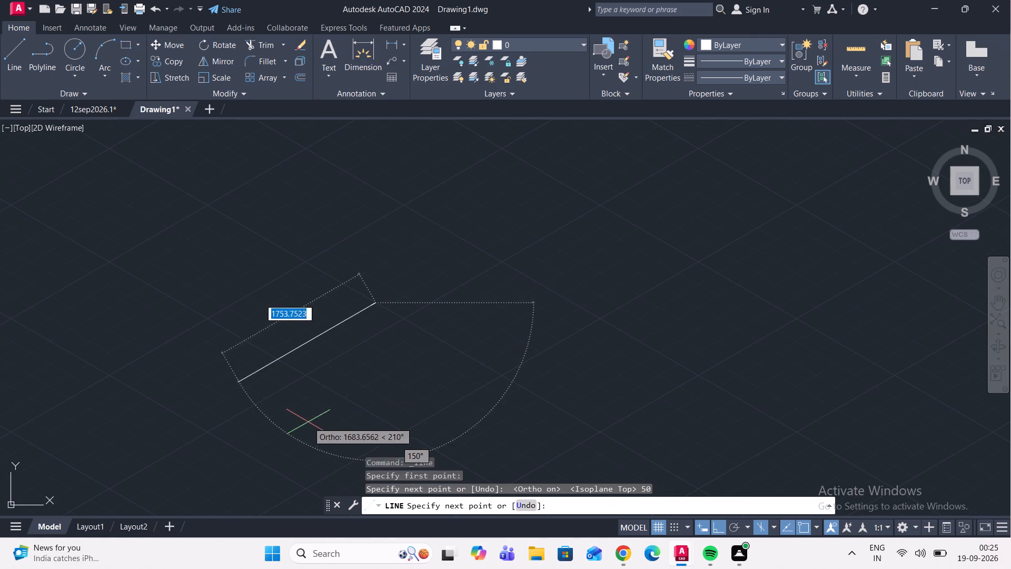
Continue from the line's upper end with a 22-unit segment descending along the other Top isoplane axis (330°).
scroll(350, 325, up, 4)
scroll(405, 284, up, 1)
middle_drag(408, 285, 318, 561)
scroll(390, 492, up, 2)
scroll(388, 451, down, 3)
middle_drag(407, 384, 445, 313)
scroll(443, 319, up, 3)
scroll(458, 307, down, 4)
scroll(466, 329, up, 4)
scroll(435, 290, up, 3)
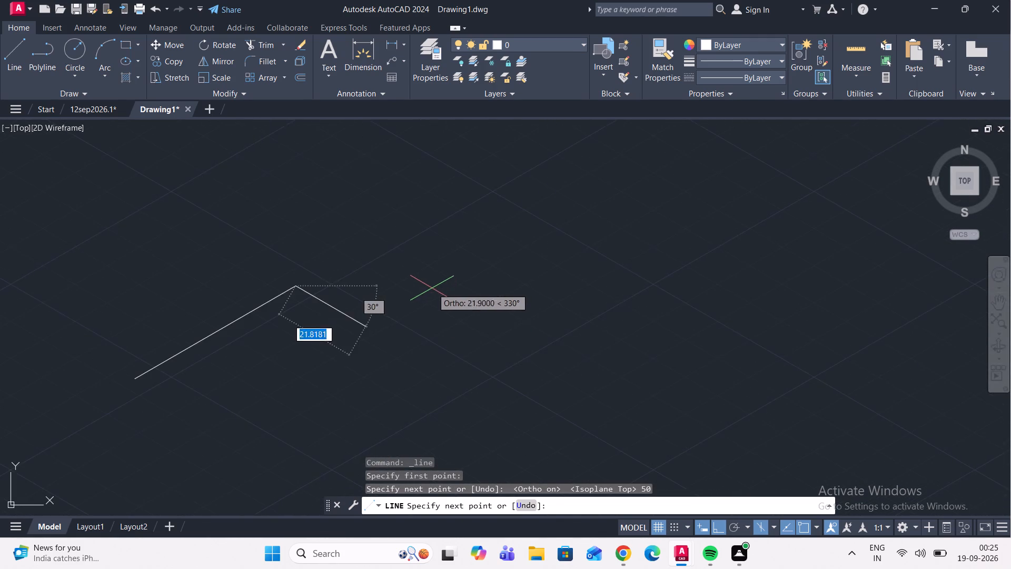
middle_drag(432, 288, 914, 337)
scroll(785, 333, up, 2)
scroll(780, 329, down, 4)
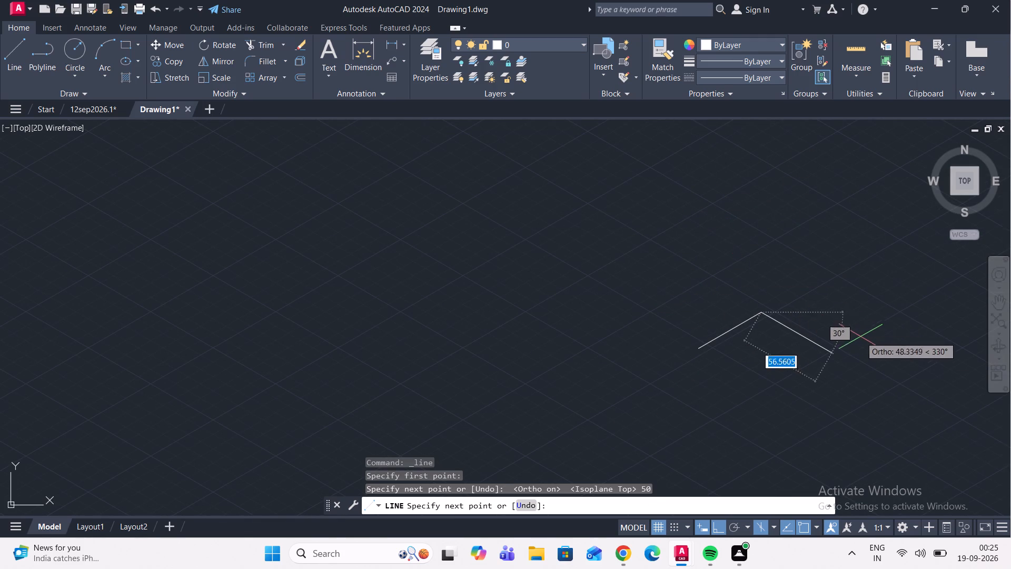
text(22)
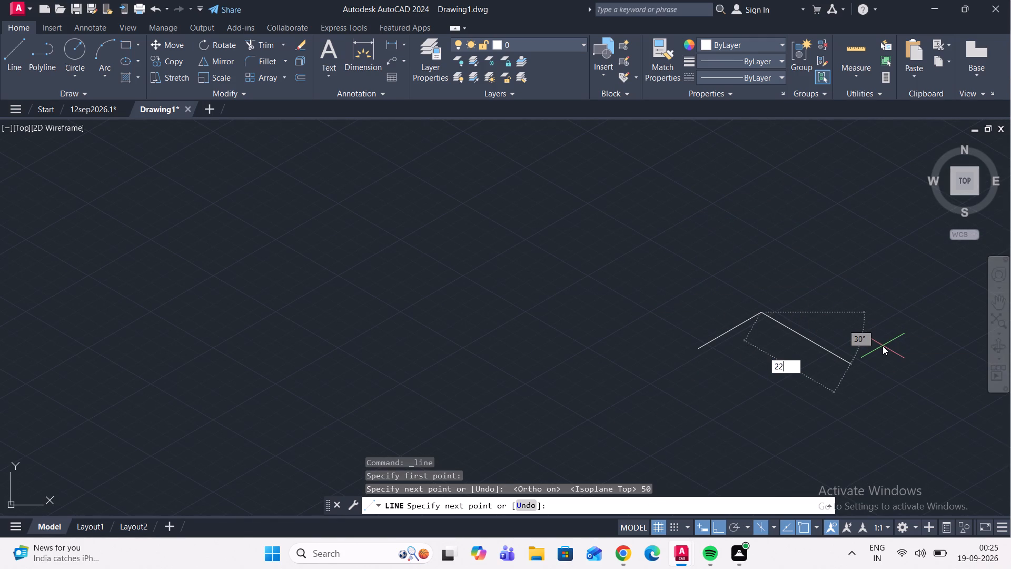
key(Return)
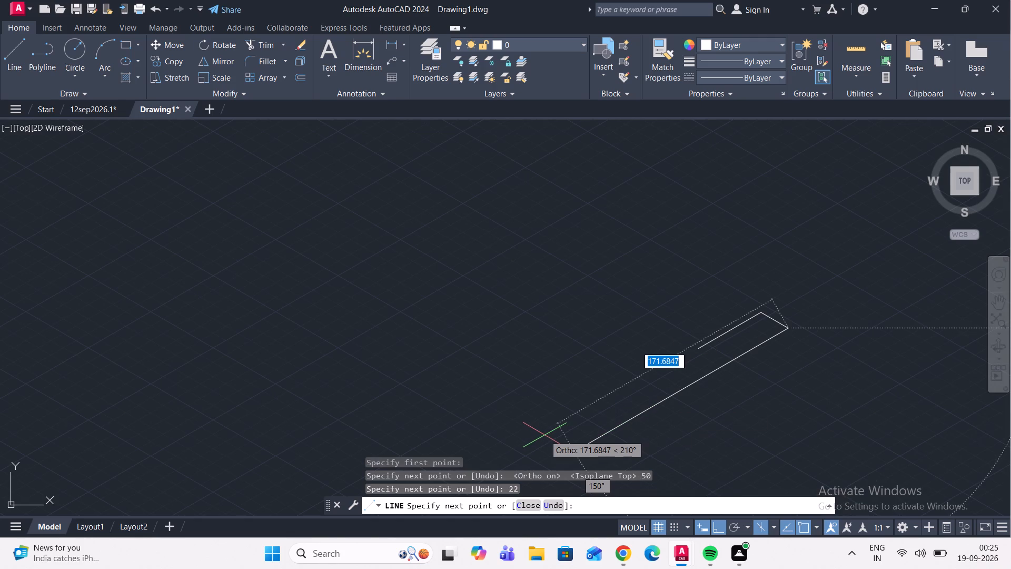
Draw a 50-unit edge back parallel to the first line, and close the isometric rectangle at its starting point.
text(50)
key(Return)
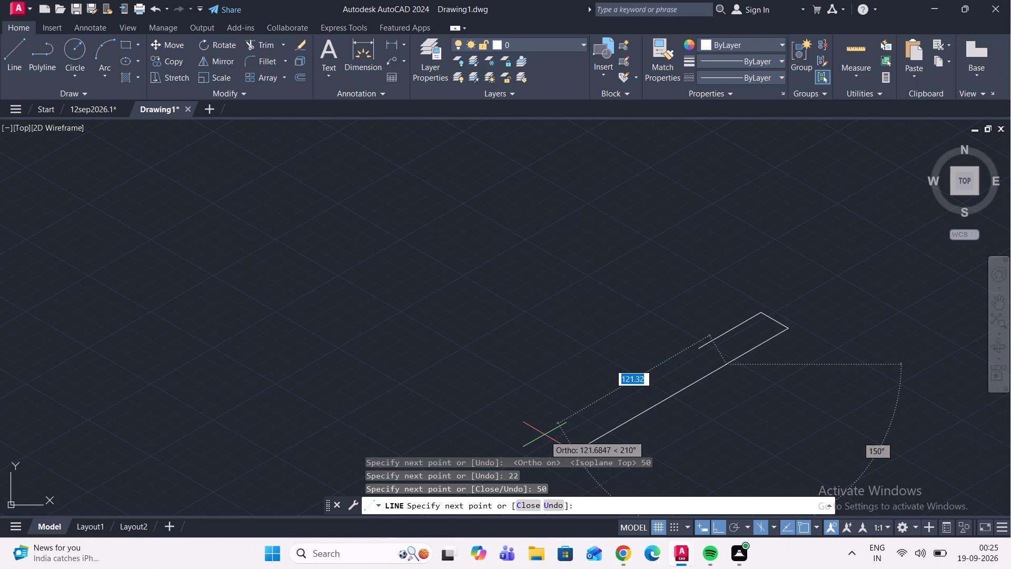
scroll(673, 364, up, 3)
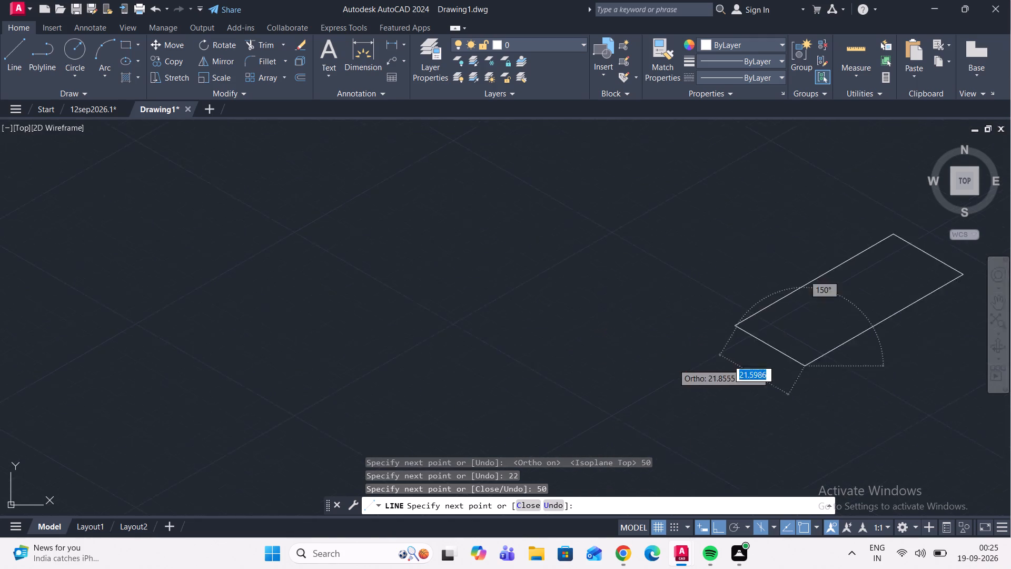
click(768, 300)
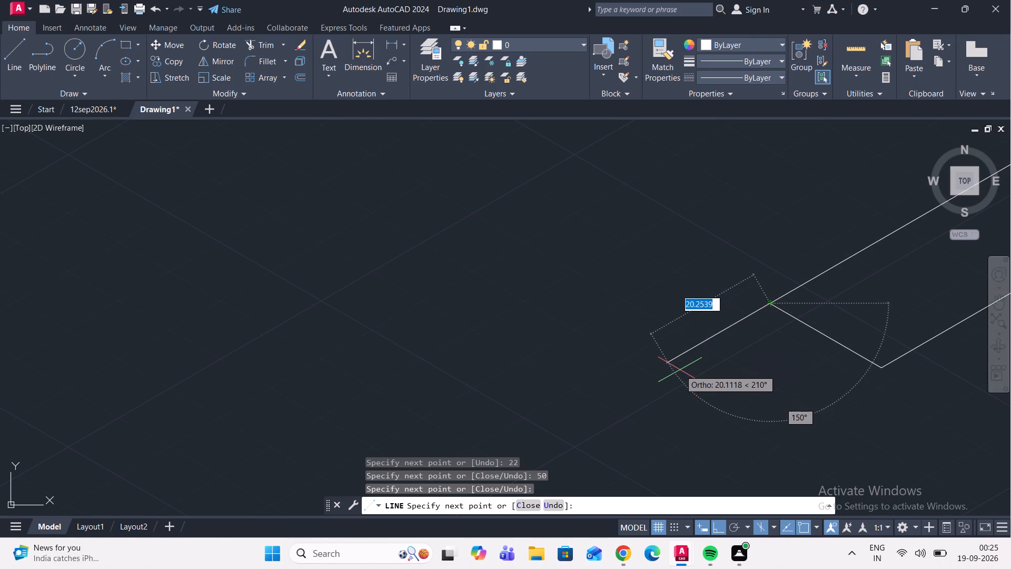
key(Escape)
Switch the drafting plane to isoplane Right while trying a vertical line down from the isometric rectangle's lowest corner.
scroll(663, 387, down, 3)
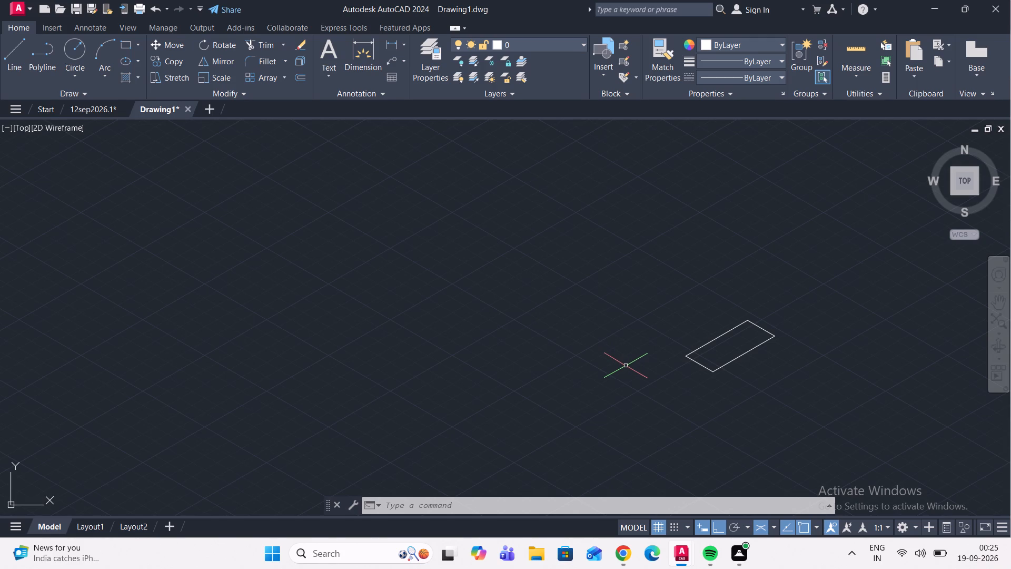
scroll(650, 387, down, 1)
middle_drag(690, 385, 686, 373)
scroll(686, 373, up, 1)
middle_click(687, 344)
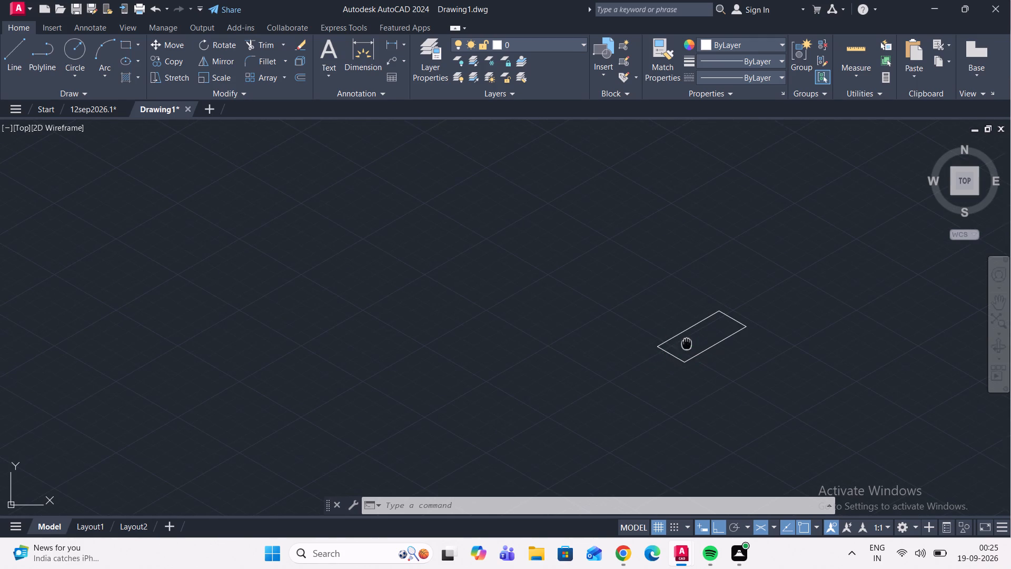
scroll(687, 343, up, 1)
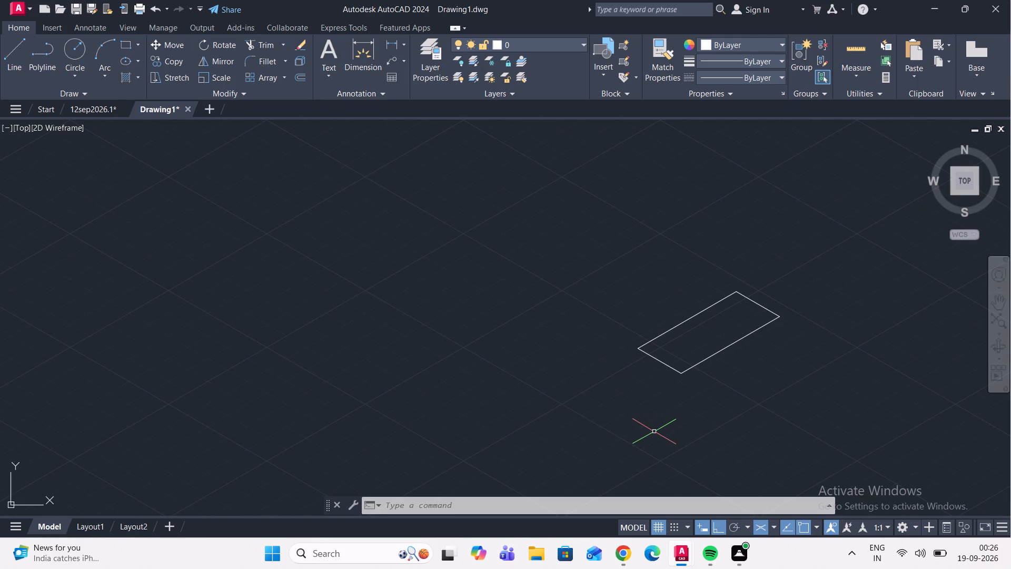
middle_drag(699, 367, 610, 376)
scroll(604, 352, up, 1)
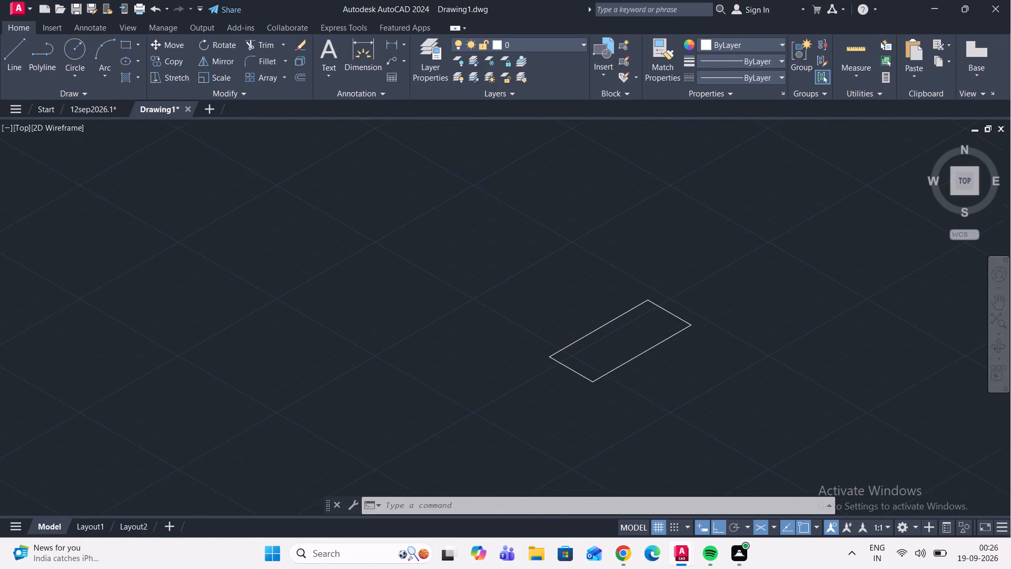
scroll(611, 362, down, 1)
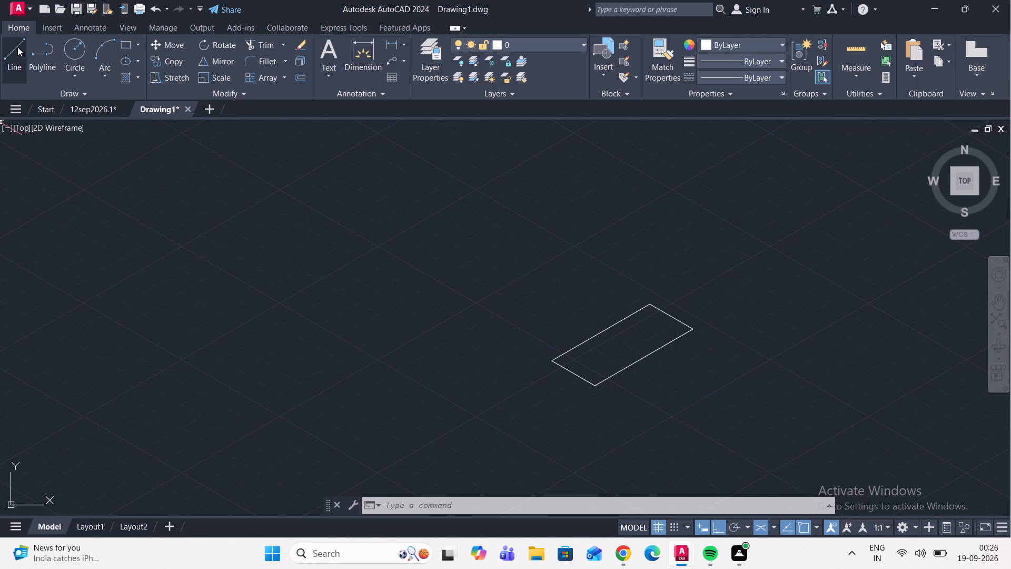
click(18, 47)
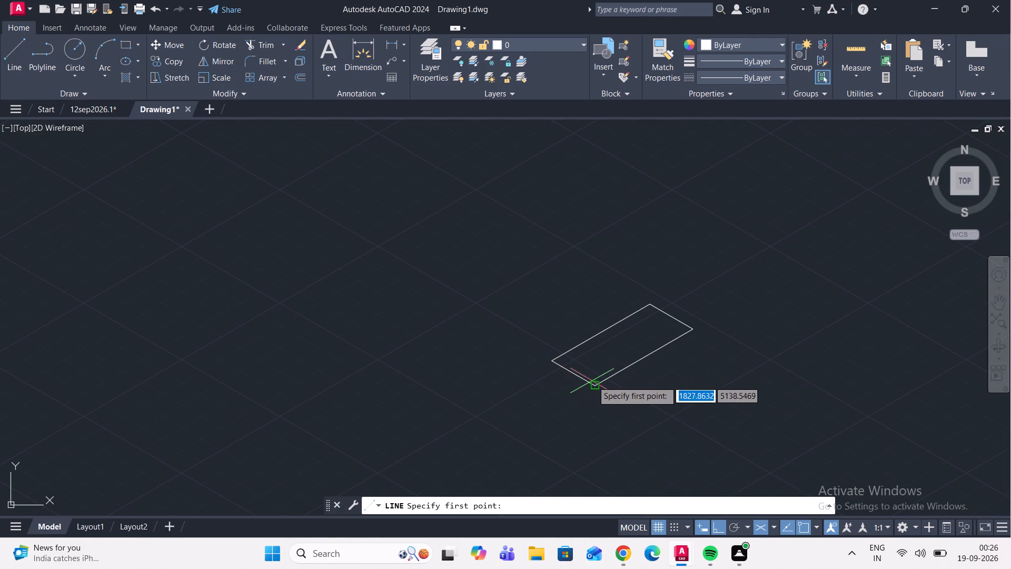
click(597, 386)
scroll(588, 458, down, 3)
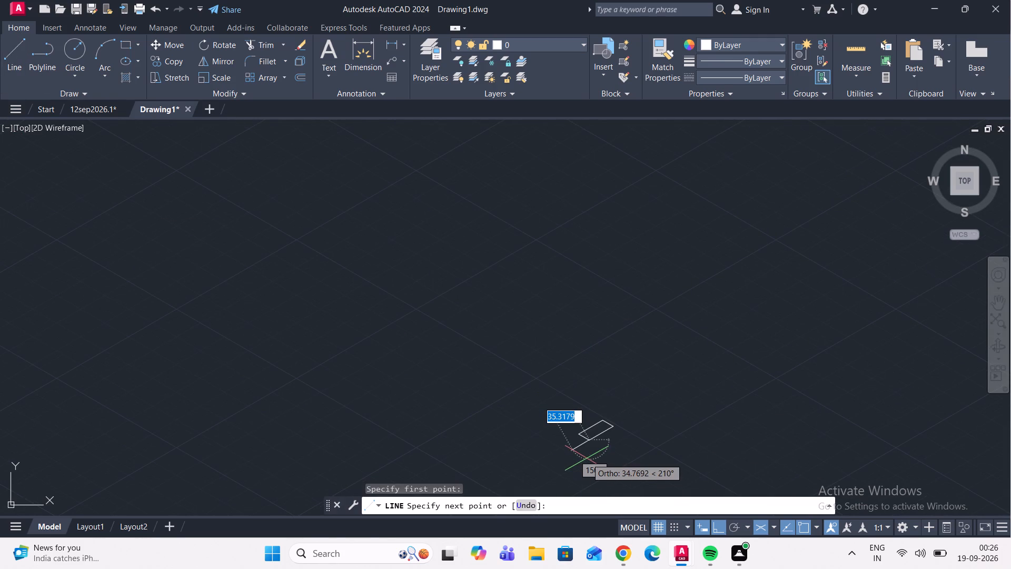
key(F5)
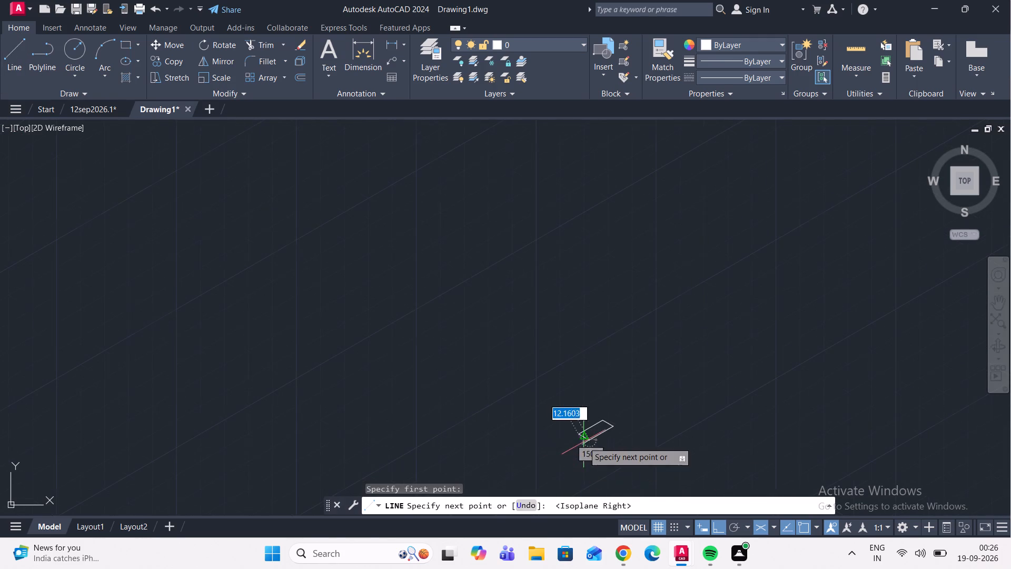
scroll(583, 442, down, 2)
scroll(586, 453, up, 3)
middle_drag(586, 456, 594, 353)
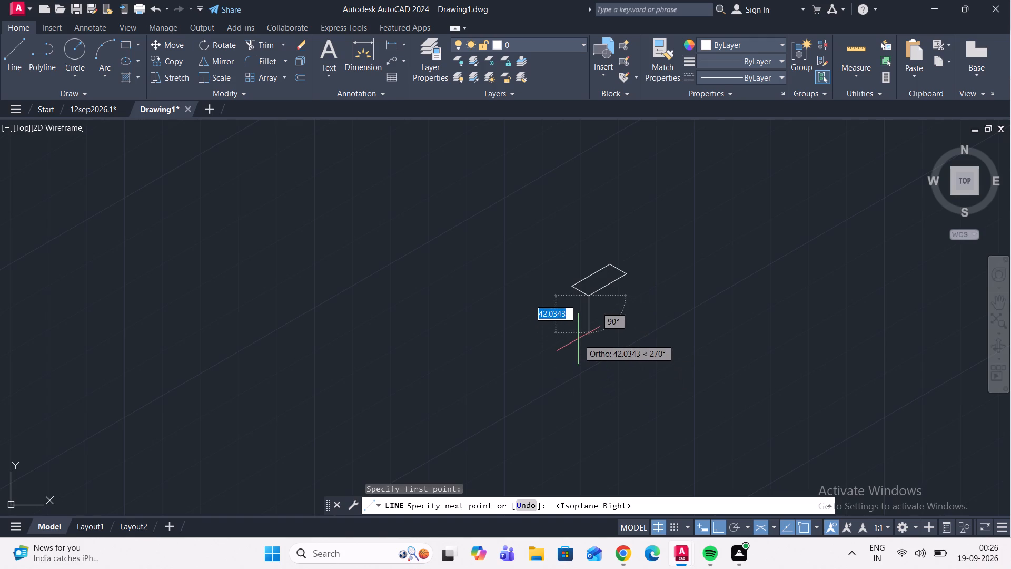
scroll(578, 339, up, 1)
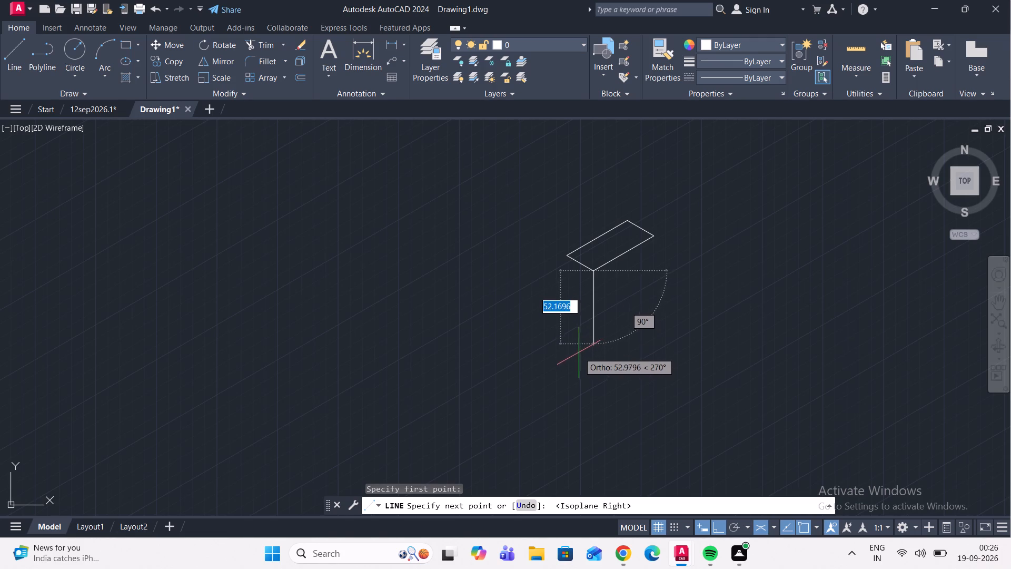
key(Escape)
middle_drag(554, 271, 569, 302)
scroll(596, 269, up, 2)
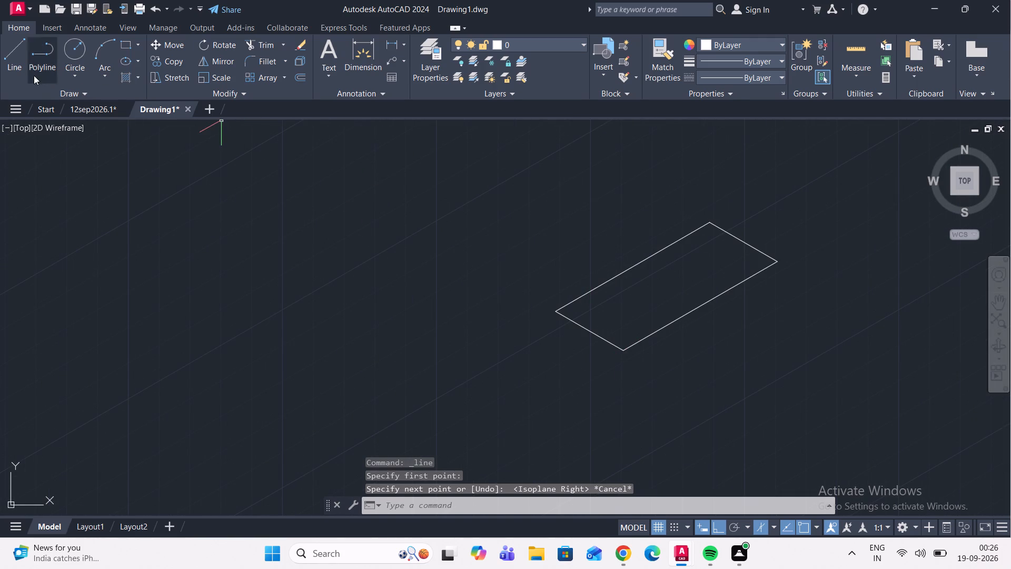
Draw an 18-unit line from the isometric rectangle's leftmost corner at 150°, switching the drafting plane to isoplane Left.
click(1, 57)
click(11, 61)
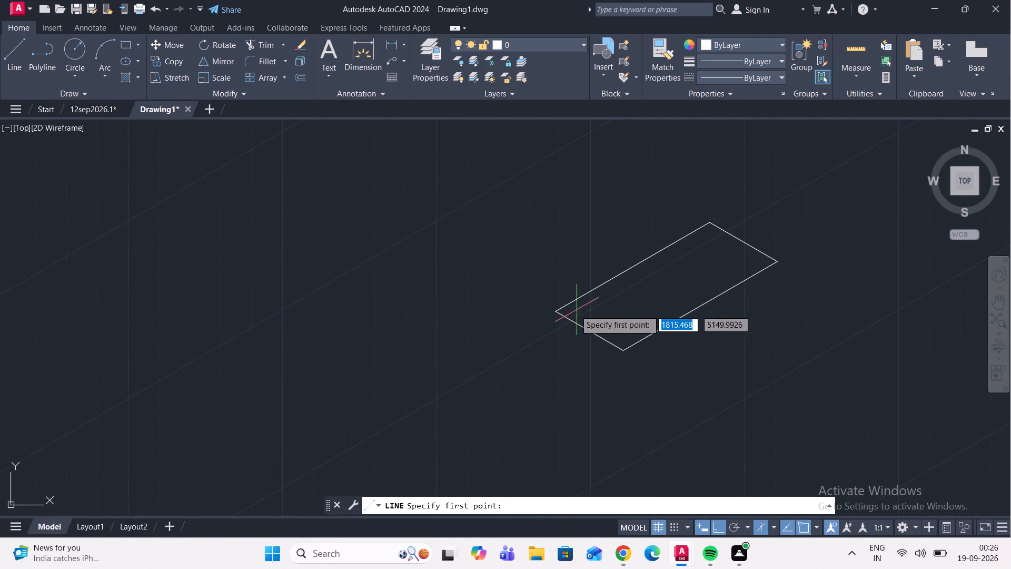
click(556, 311)
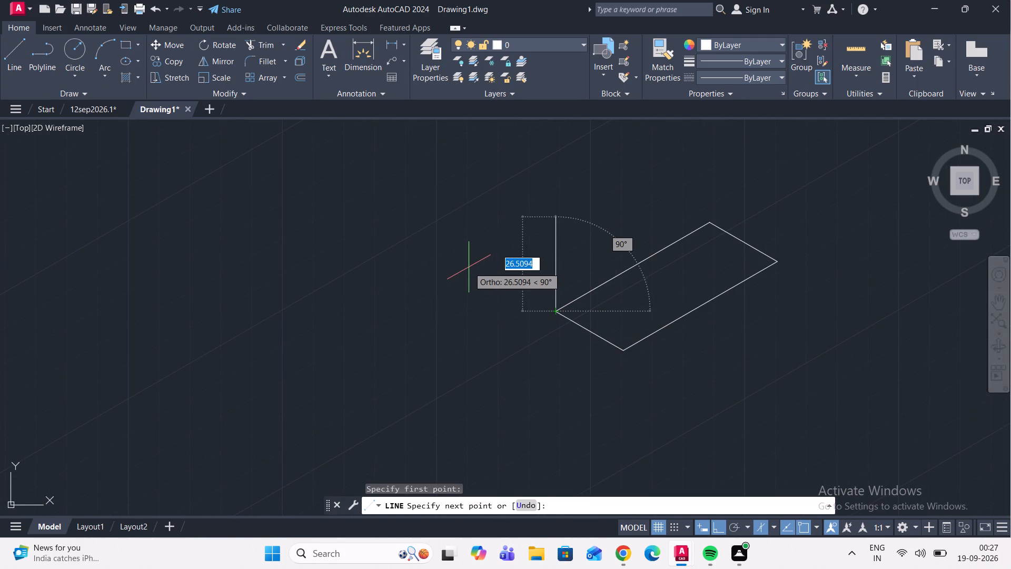
key(F5)
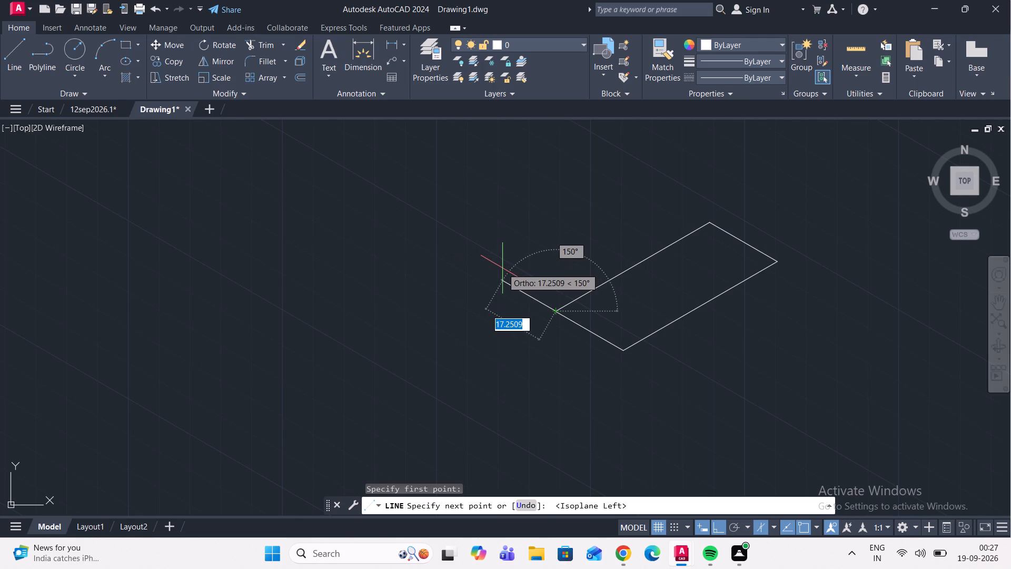
text(18)
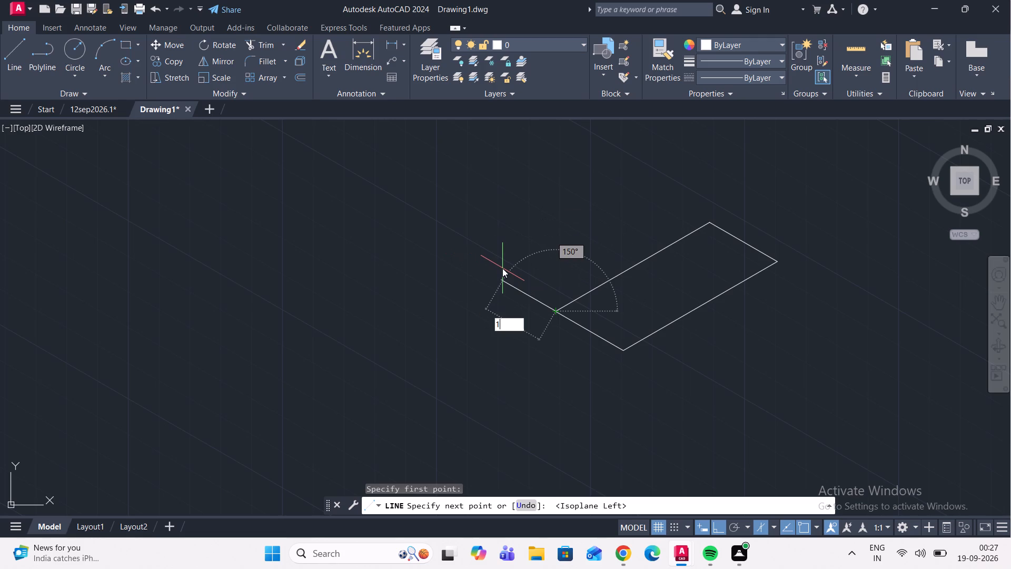
key(Return)
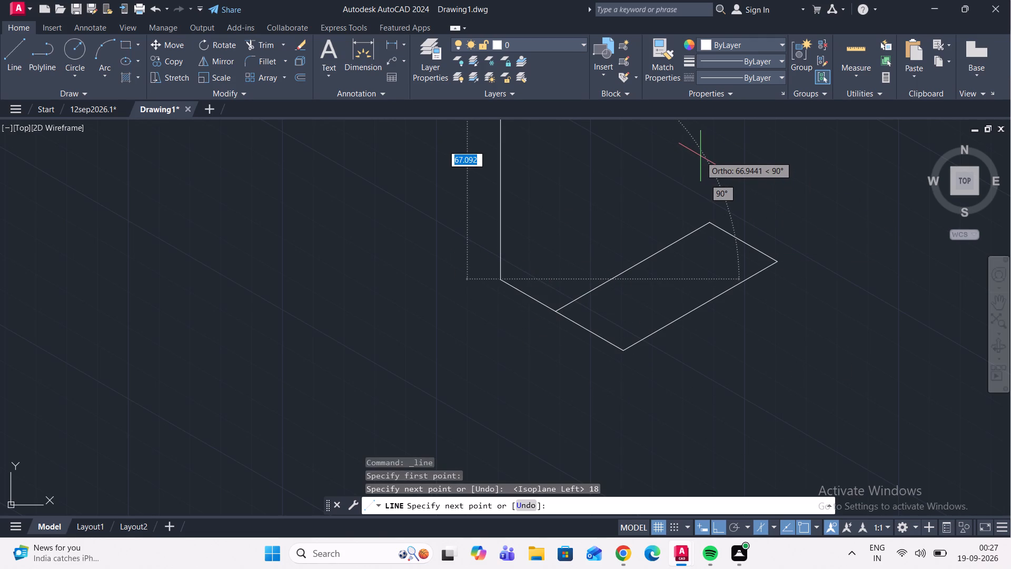
Switch to isoplane Top, continue with a 50-unit edge at 30°, and join it to the first rectangle's topmost corner.
key(F5)
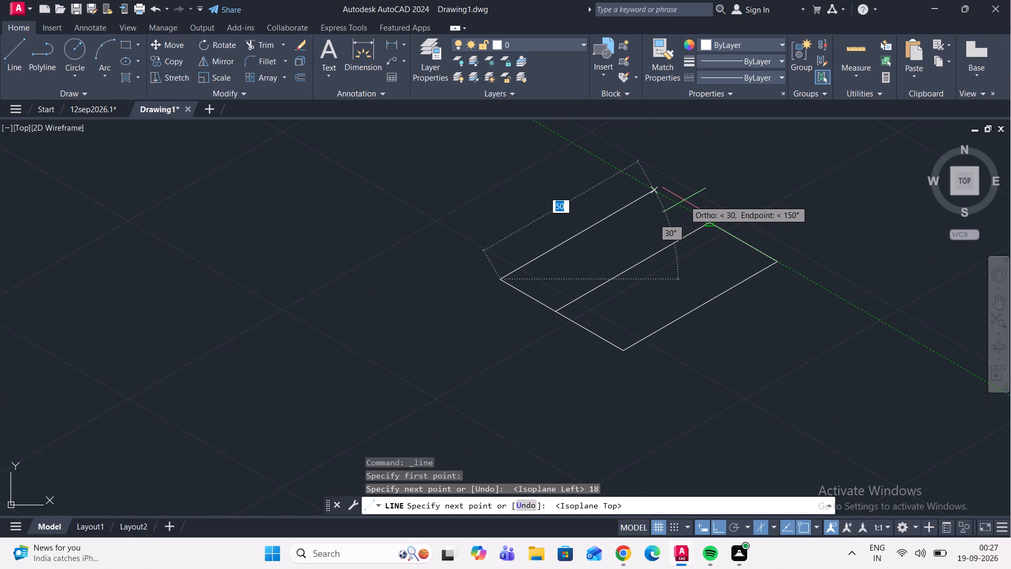
text(50)
key(Return)
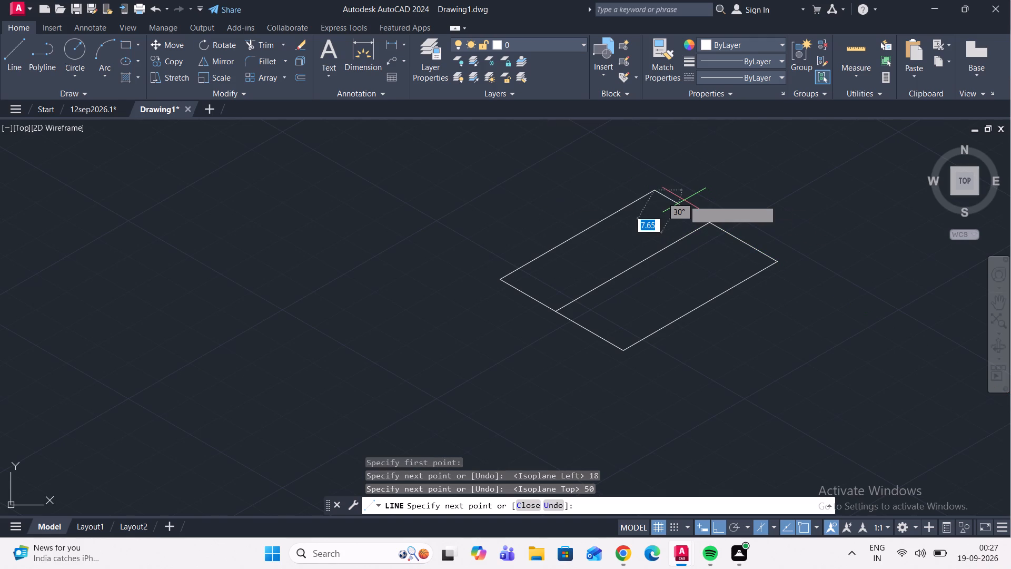
click(709, 220)
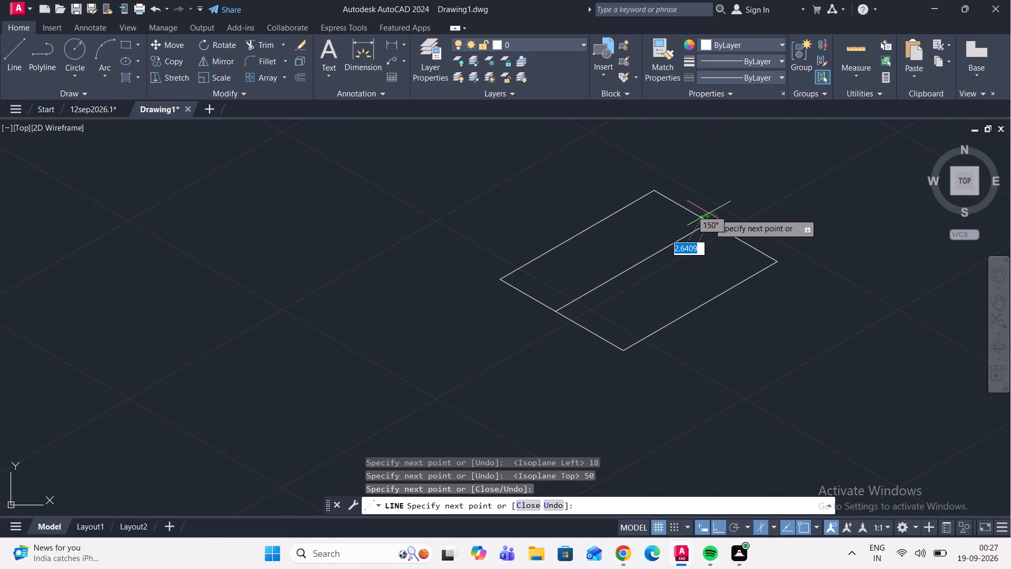
key(Escape)
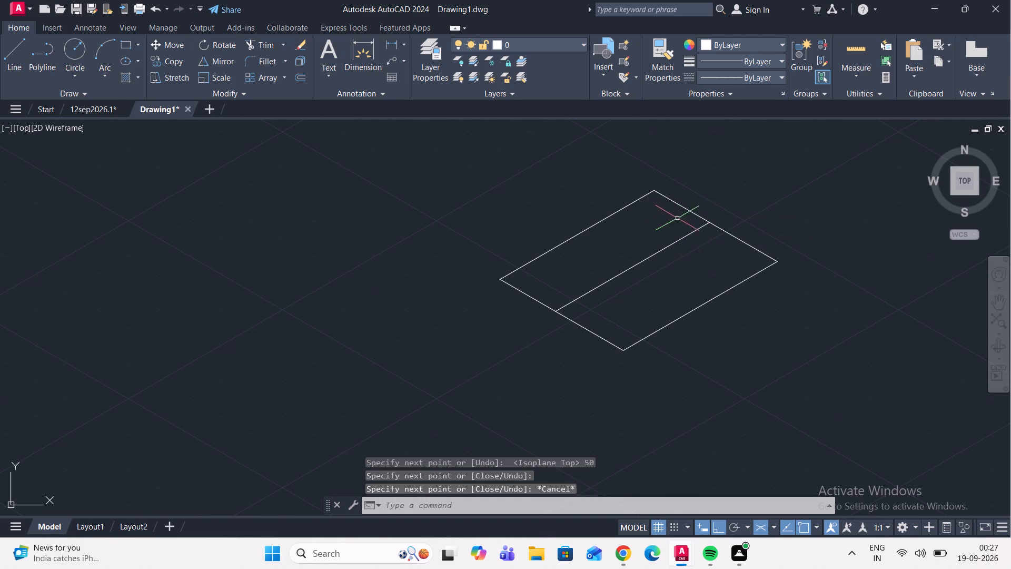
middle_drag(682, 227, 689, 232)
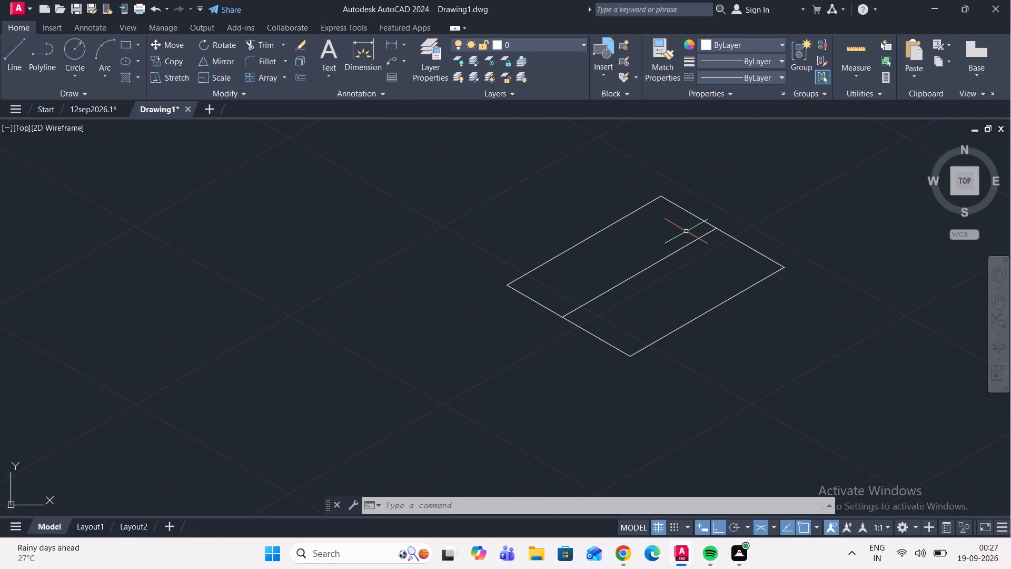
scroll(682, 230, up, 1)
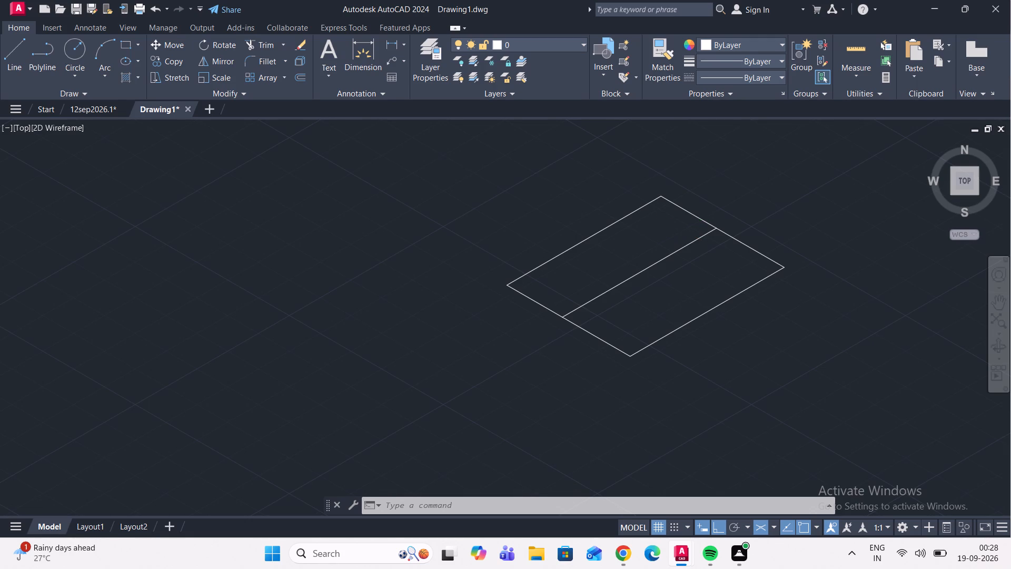
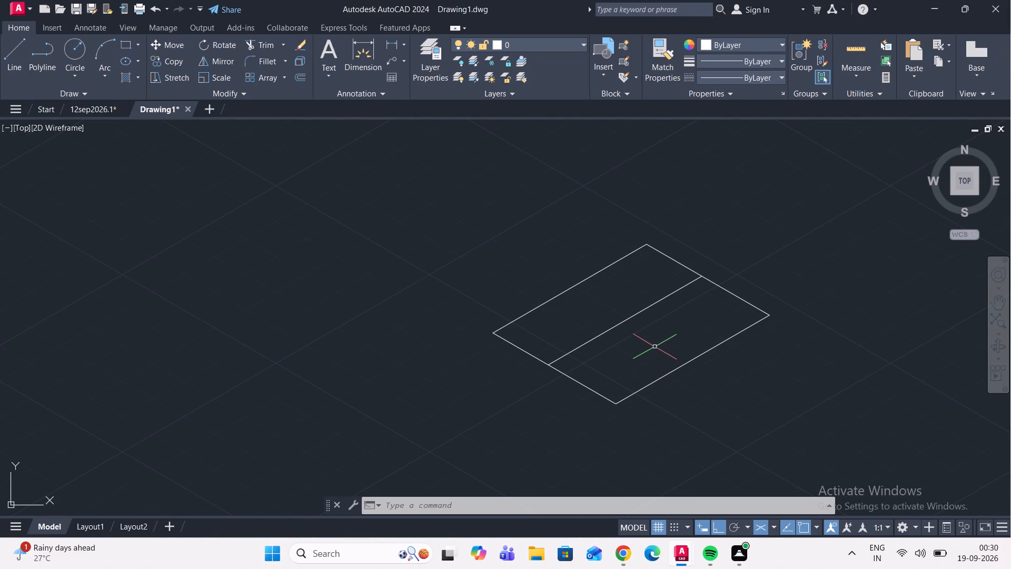
Draw a 22-unit line at 150° from the leftmost corner of the joined isometric faces.
scroll(642, 319, down, 1)
middle_drag(637, 321, 467, 253)
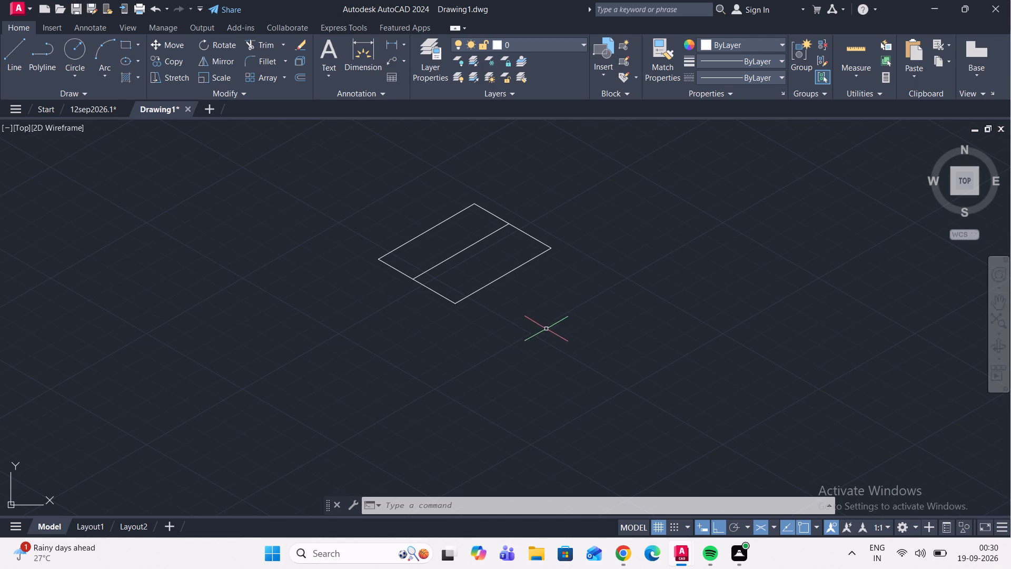
middle_drag(550, 332, 648, 365)
scroll(593, 276, up, 1)
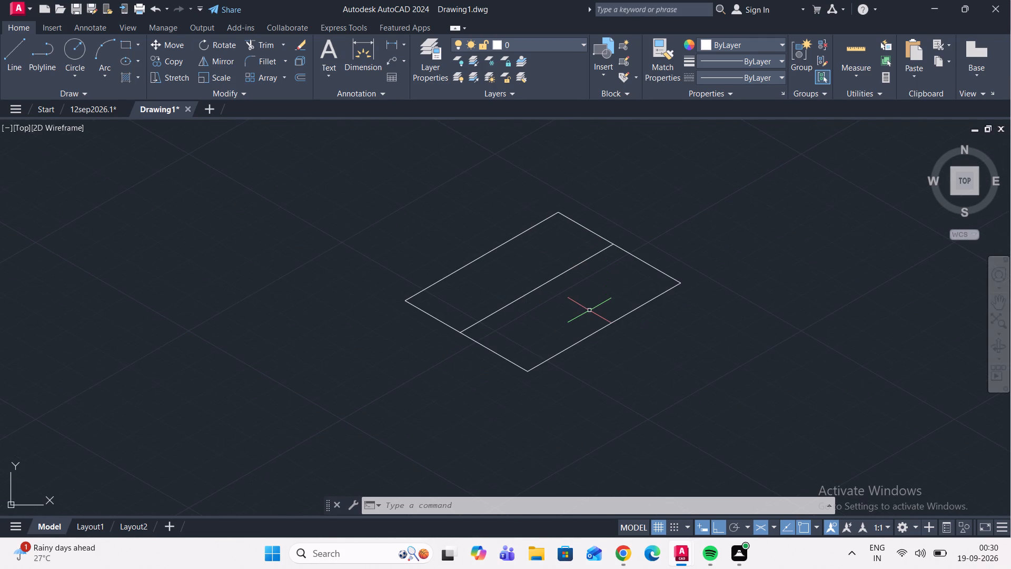
middle_drag(502, 295, 512, 303)
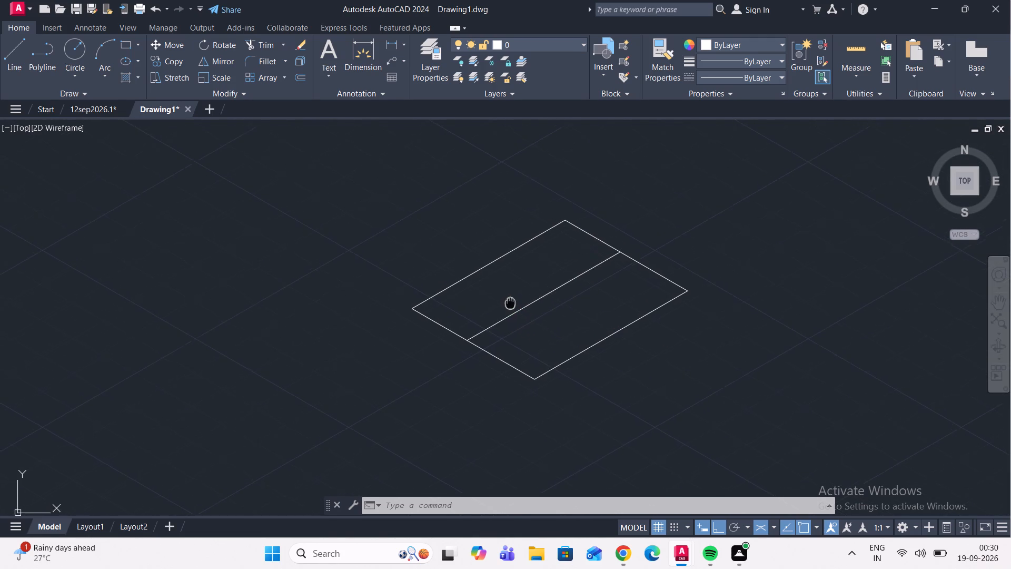
middle_drag(512, 303, 597, 305)
click(10, 65)
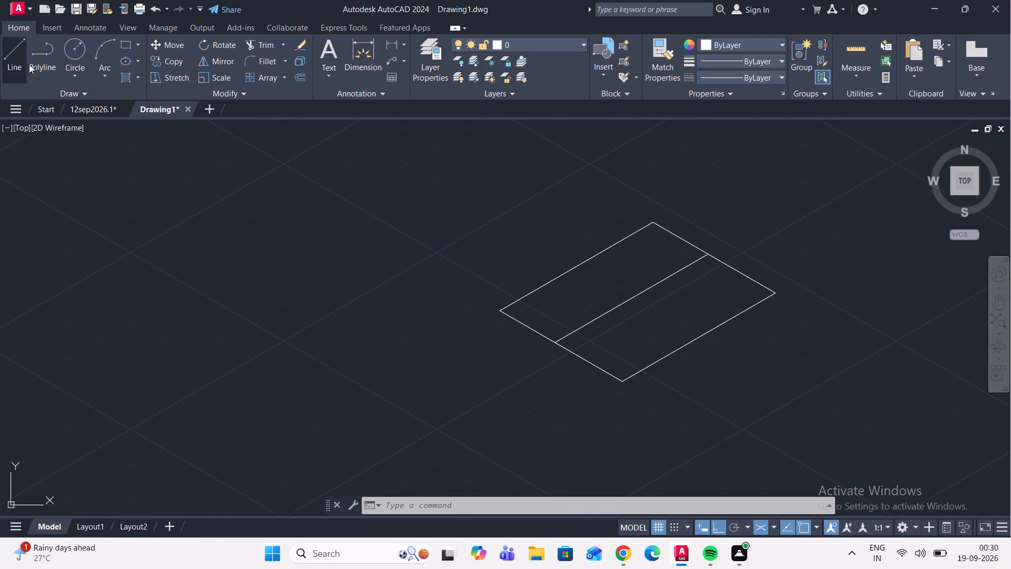
click(501, 310)
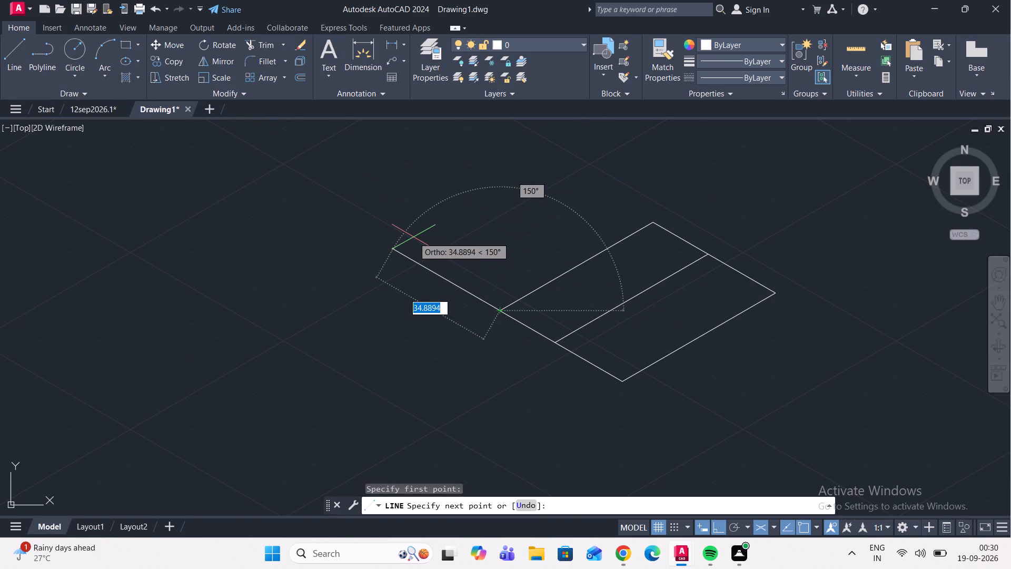
text(22)
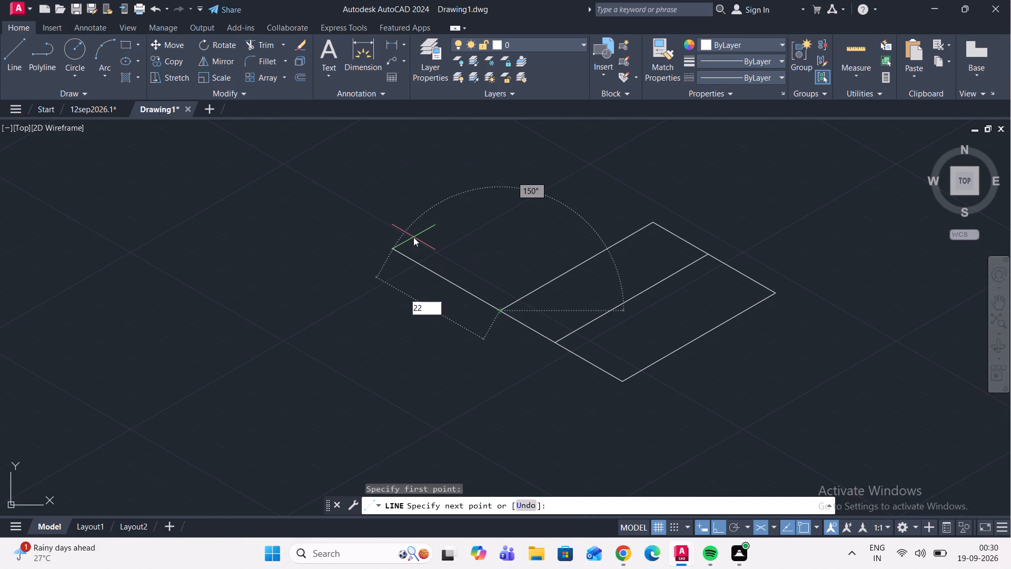
key(Return)
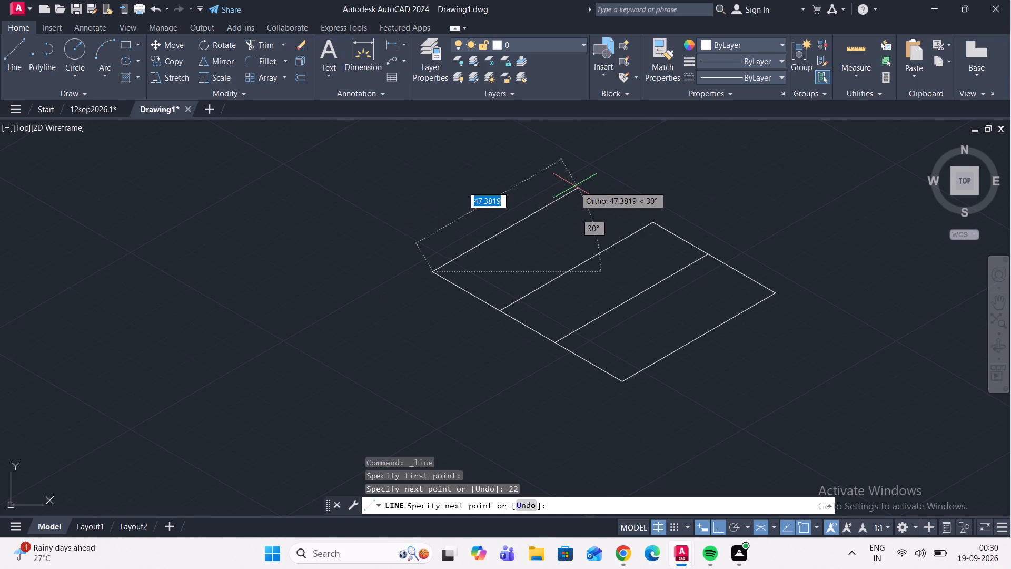
key(Escape)
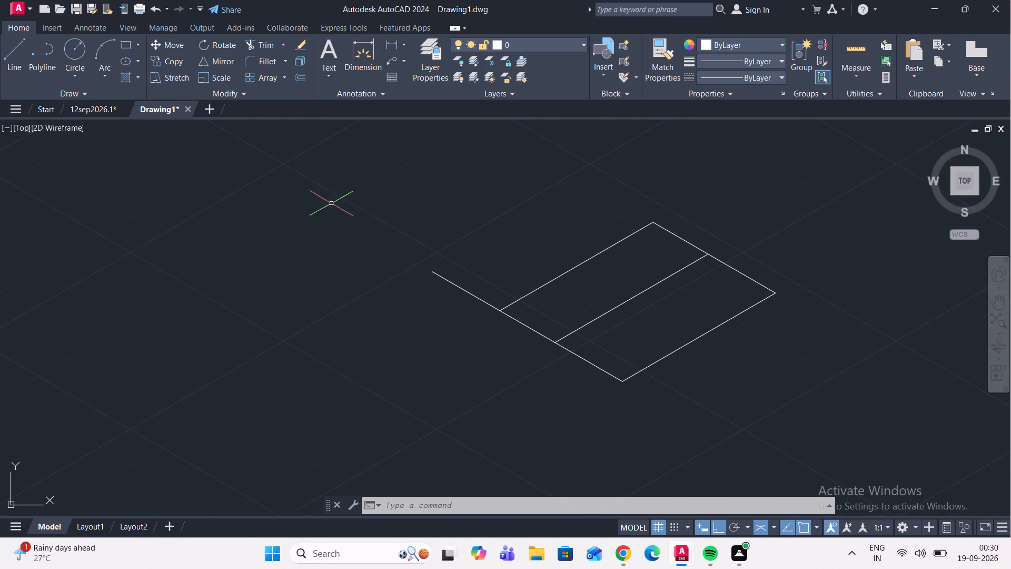
Draw a 40-unit vertical line down from the midpoint of the front-right 50-unit edge, switching to isoplane Right.
middle_drag(432, 241, 341, 184)
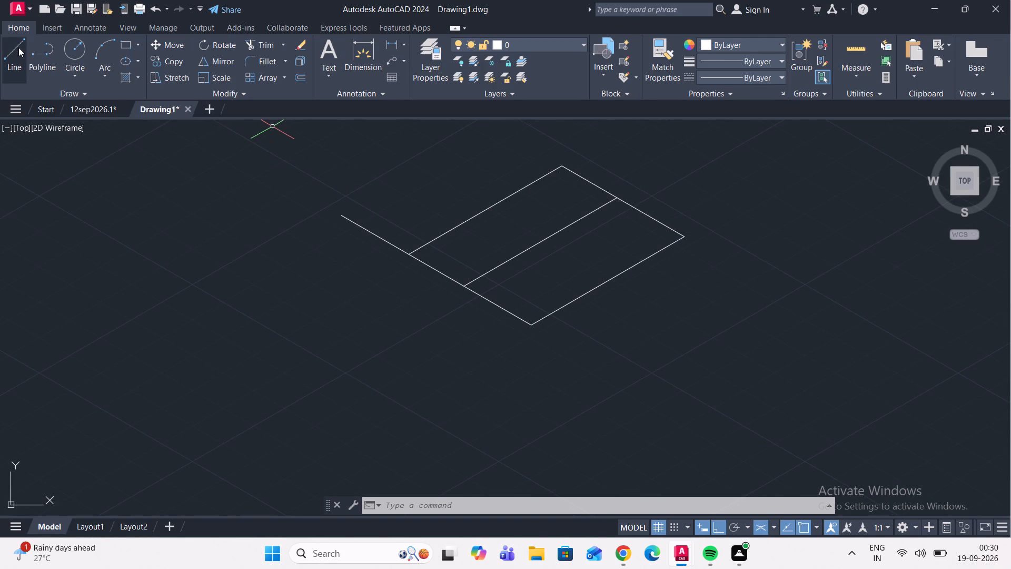
click(20, 47)
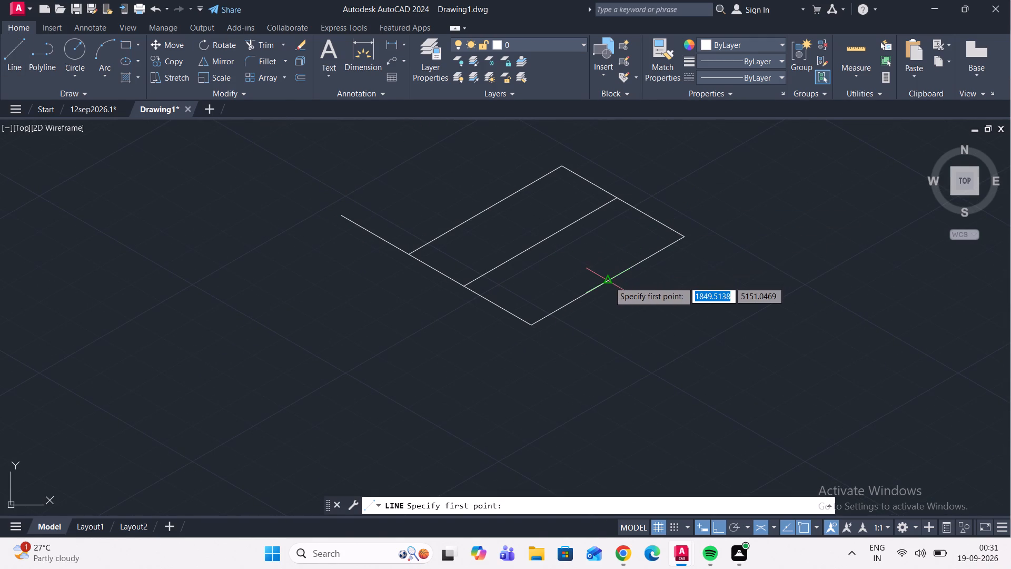
click(607, 283)
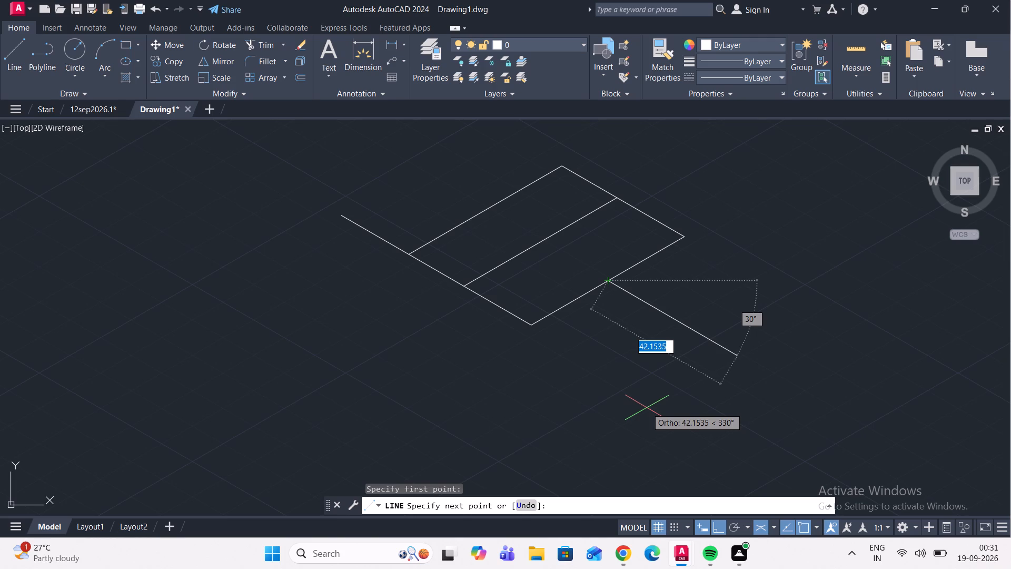
key(F5)
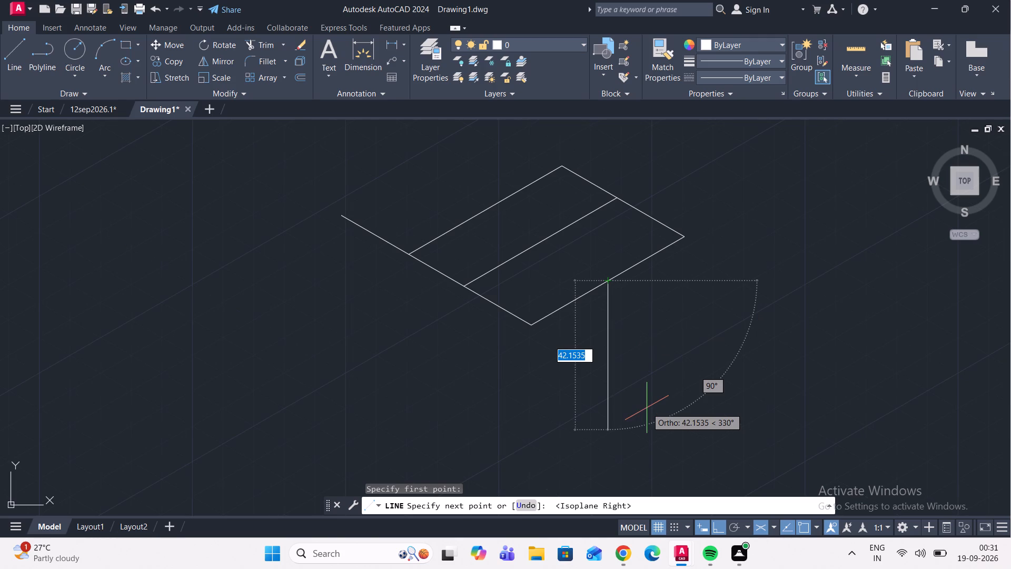
text(40)
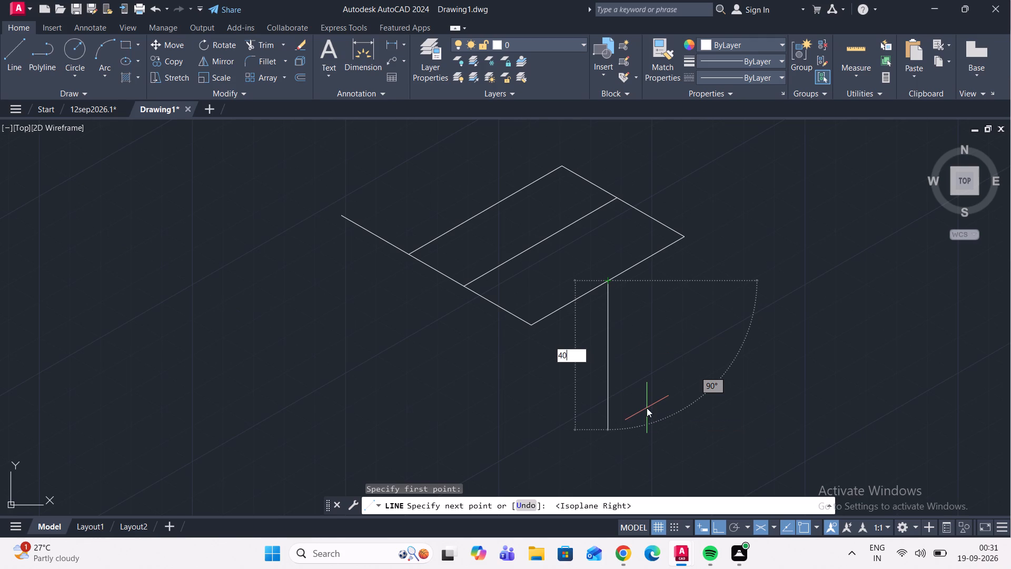
key(Return)
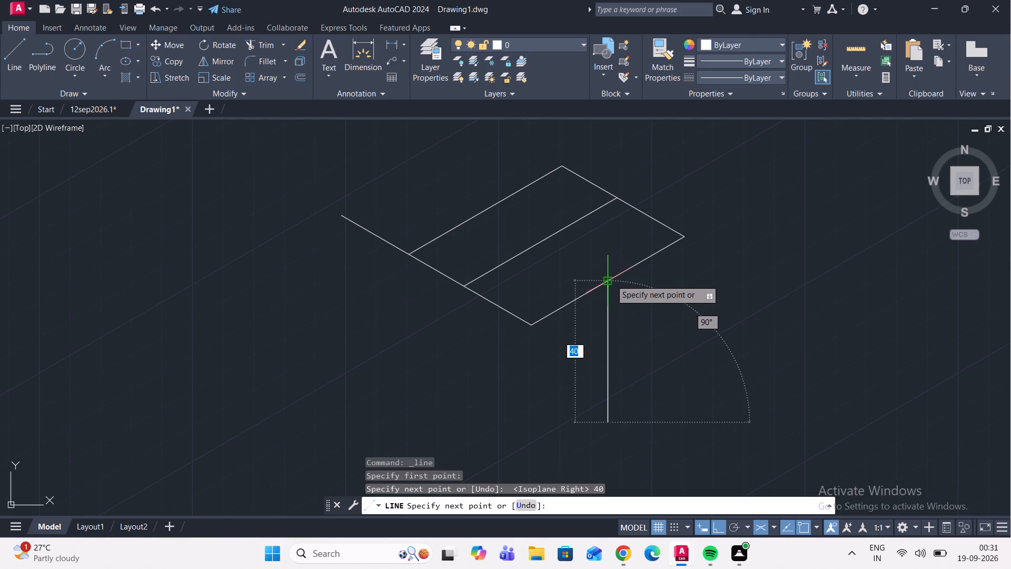
key(Escape)
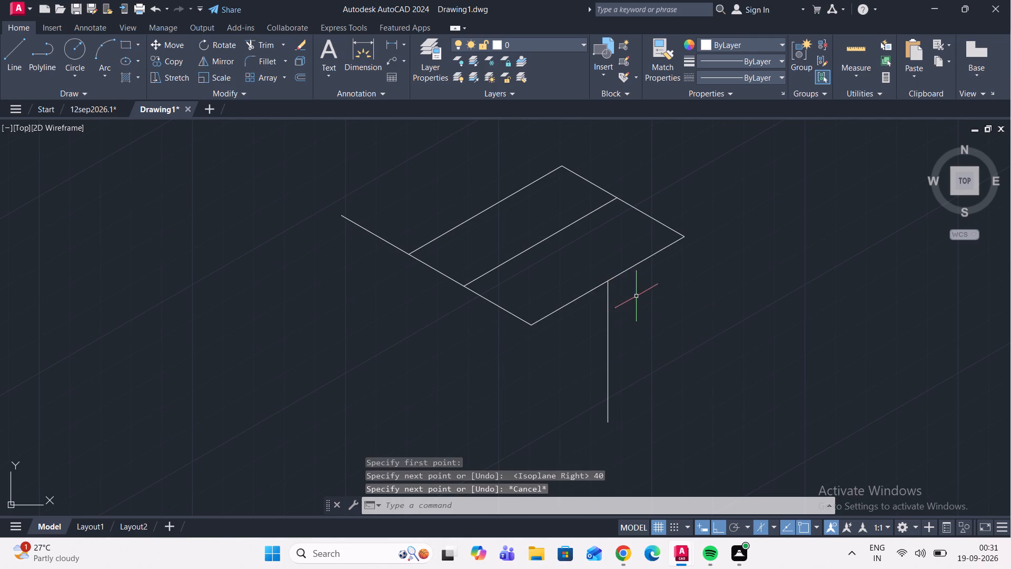
Draw an isocircle of diameter 56 centred on the lower end of the 40-unit vertical line.
scroll(641, 266, down, 1)
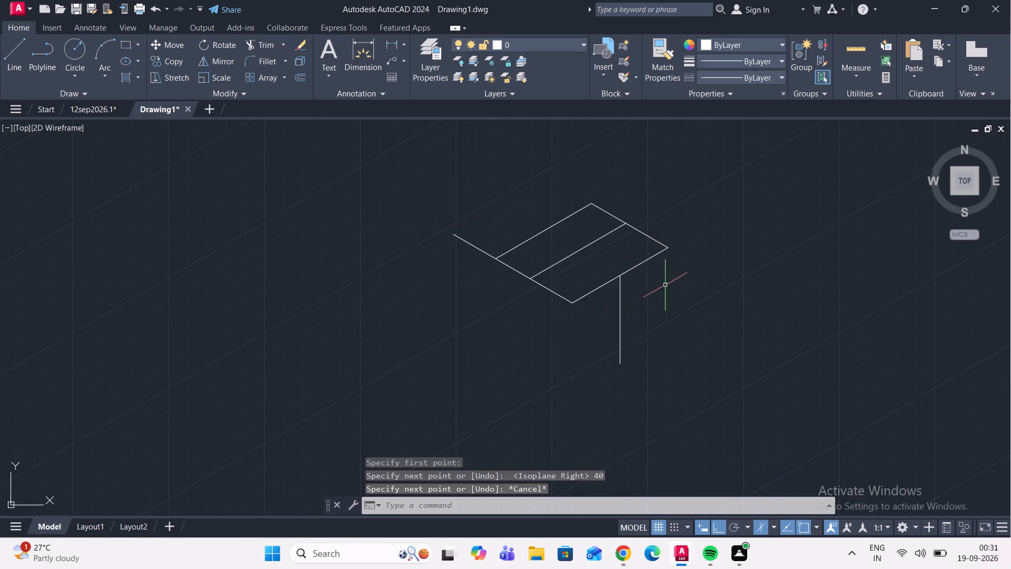
scroll(671, 300, down, 1)
middle_drag(670, 301, 665, 264)
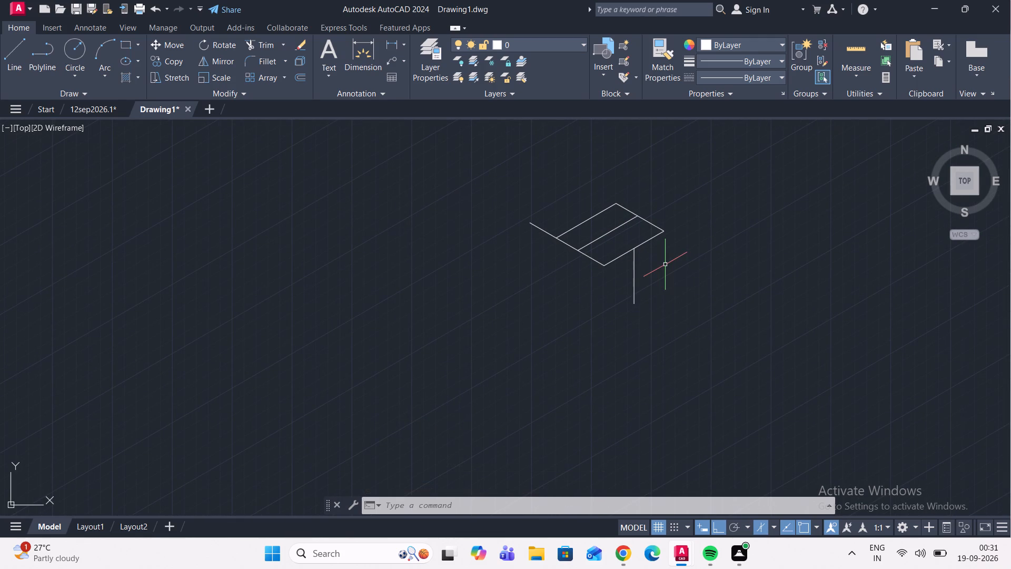
middle_drag(666, 265, 688, 259)
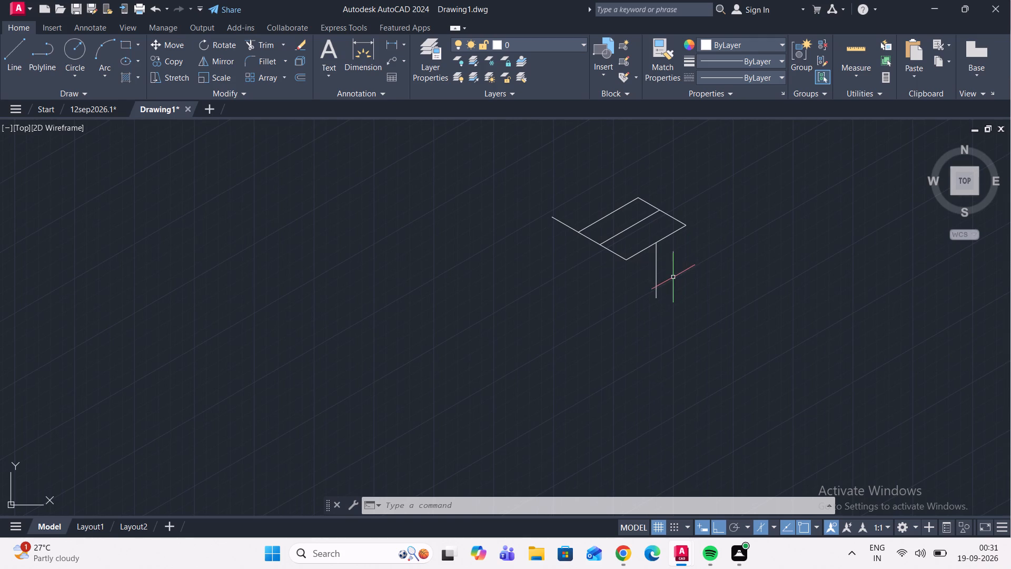
scroll(661, 278, up, 1)
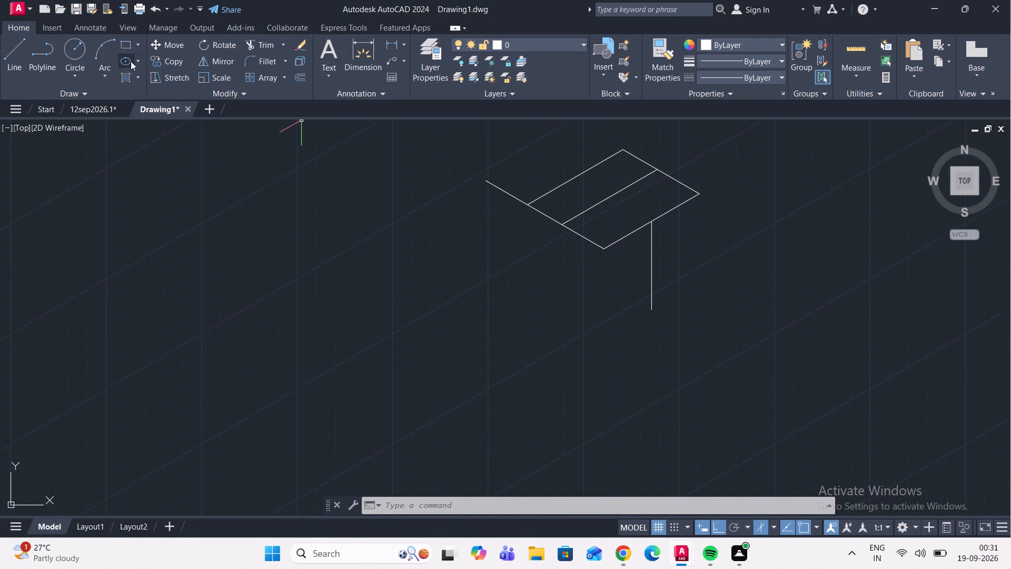
click(140, 58)
click(168, 103)
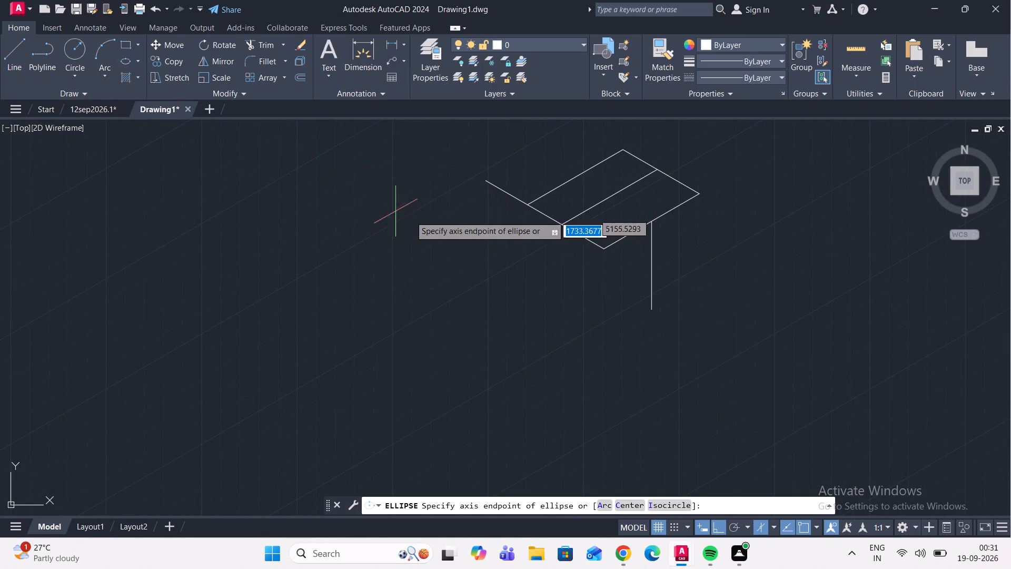
double_click(668, 503)
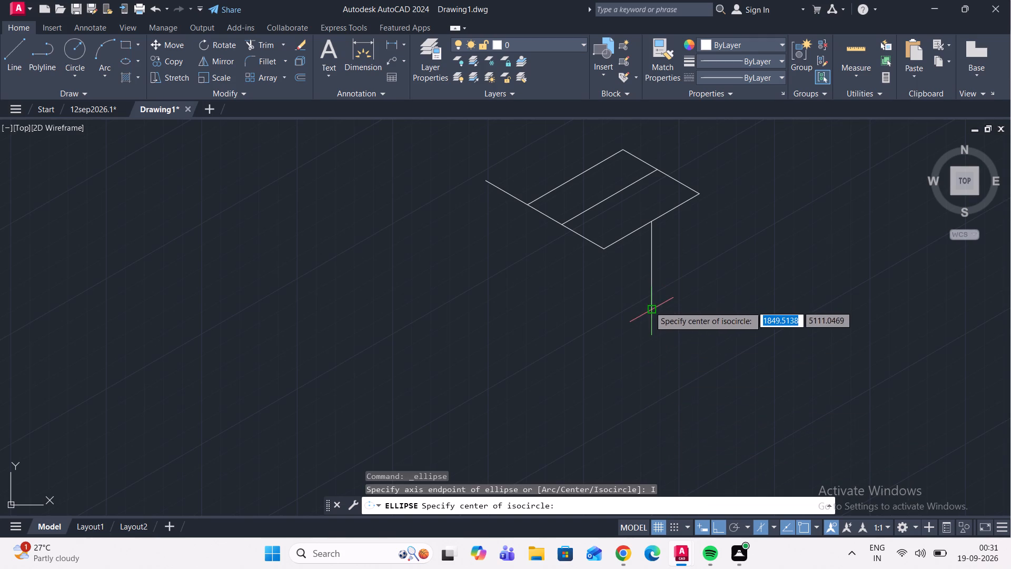
click(650, 307)
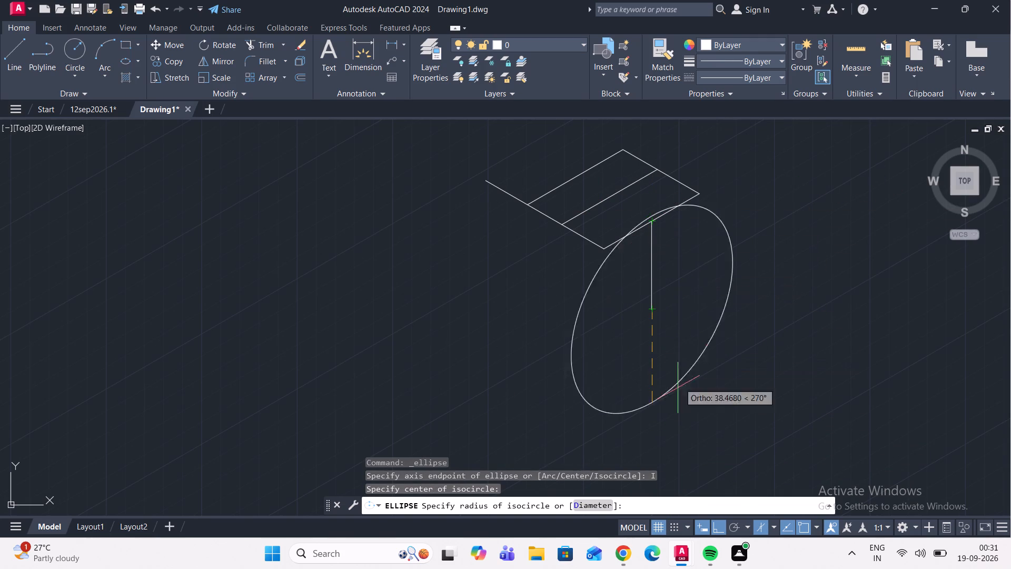
click(593, 503)
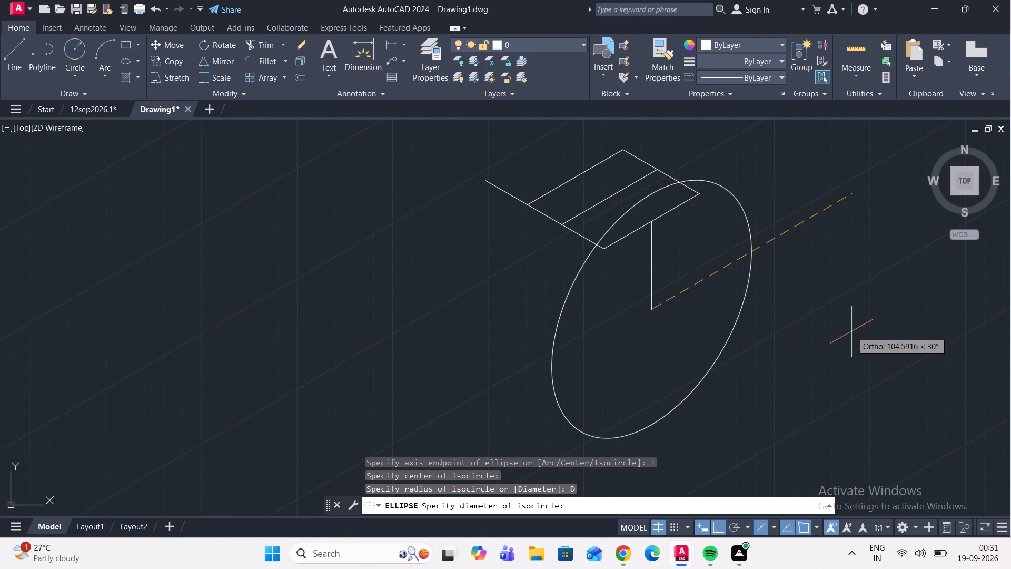
text(56)
key(Return)
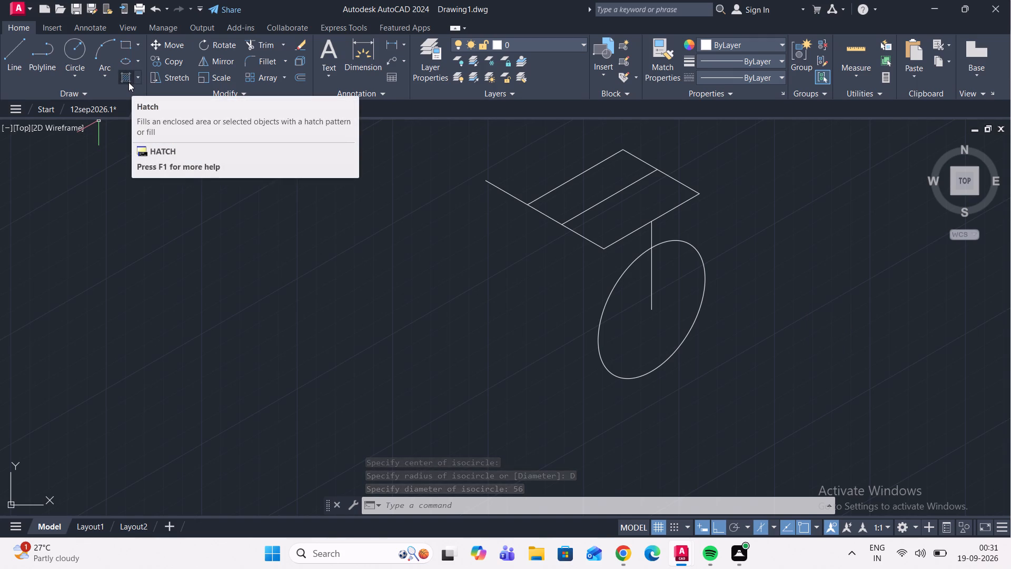
Draw a concentric isocircle of diameter 32 at the lower end of the vertical line.
click(127, 61)
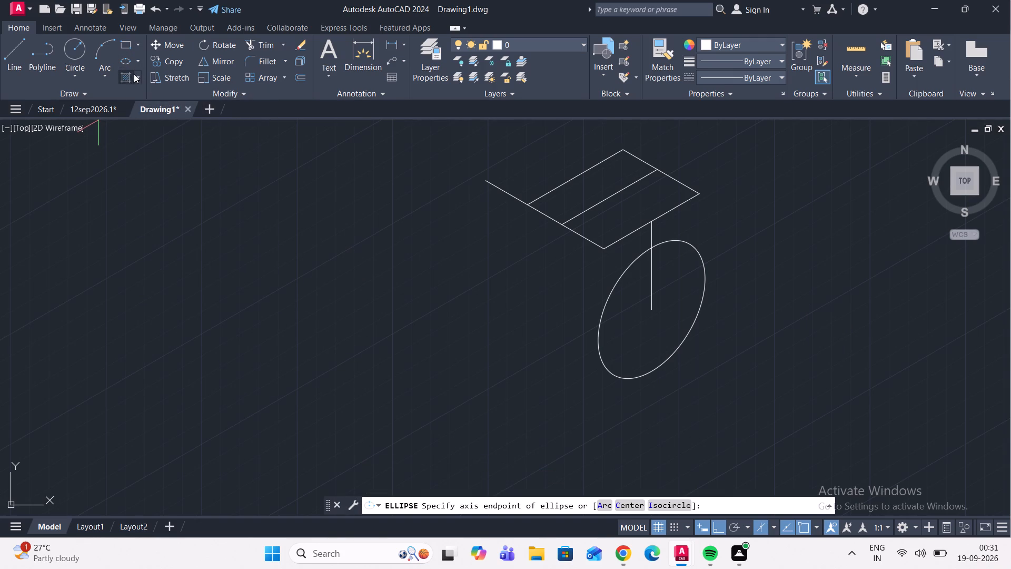
double_click(667, 502)
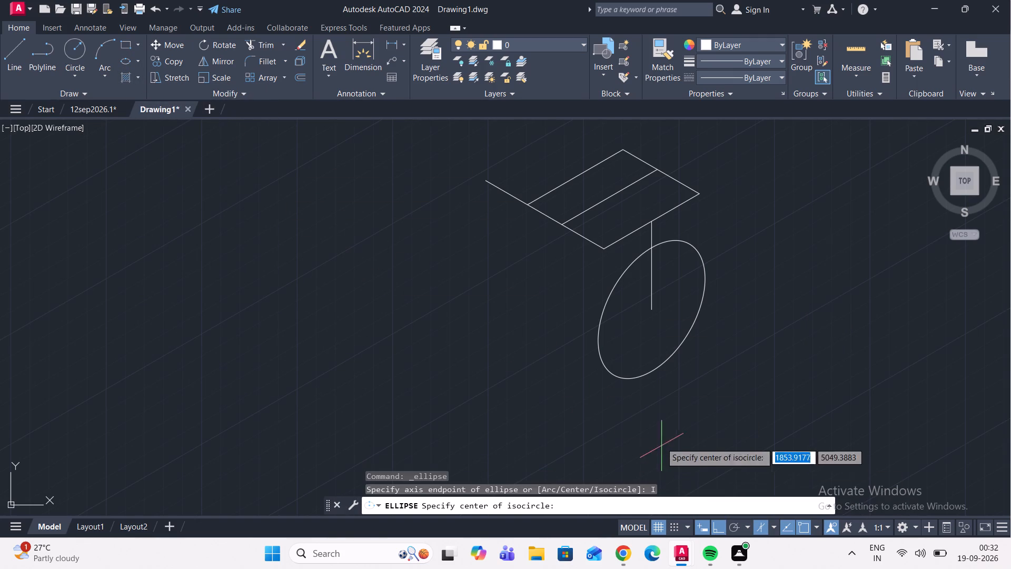
click(653, 307)
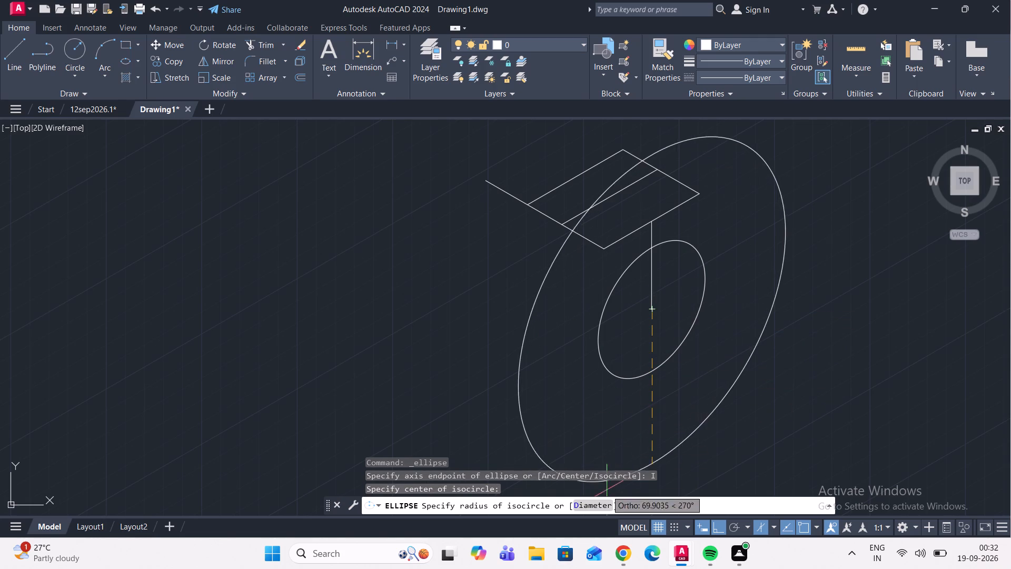
click(597, 505)
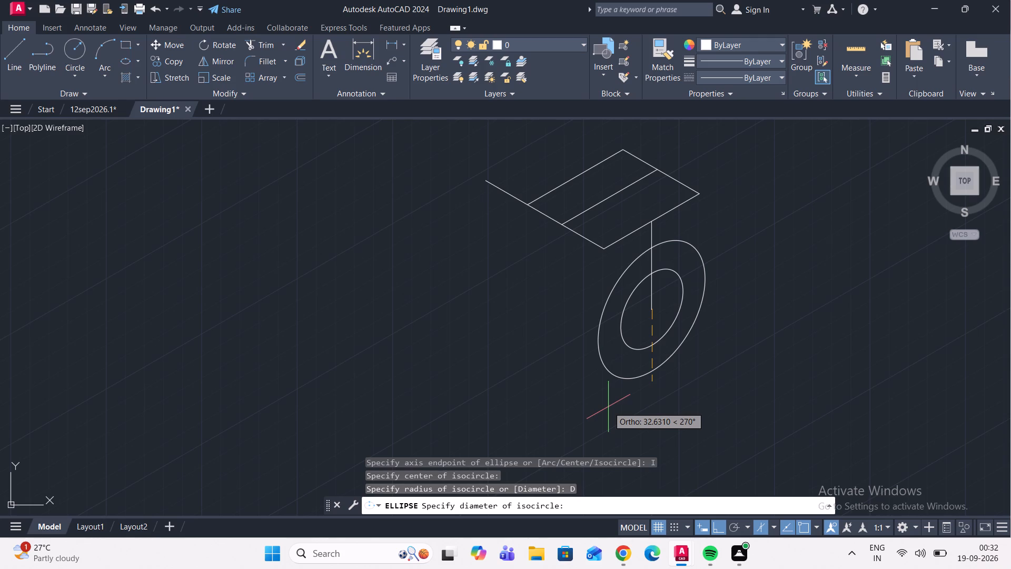
text(32)
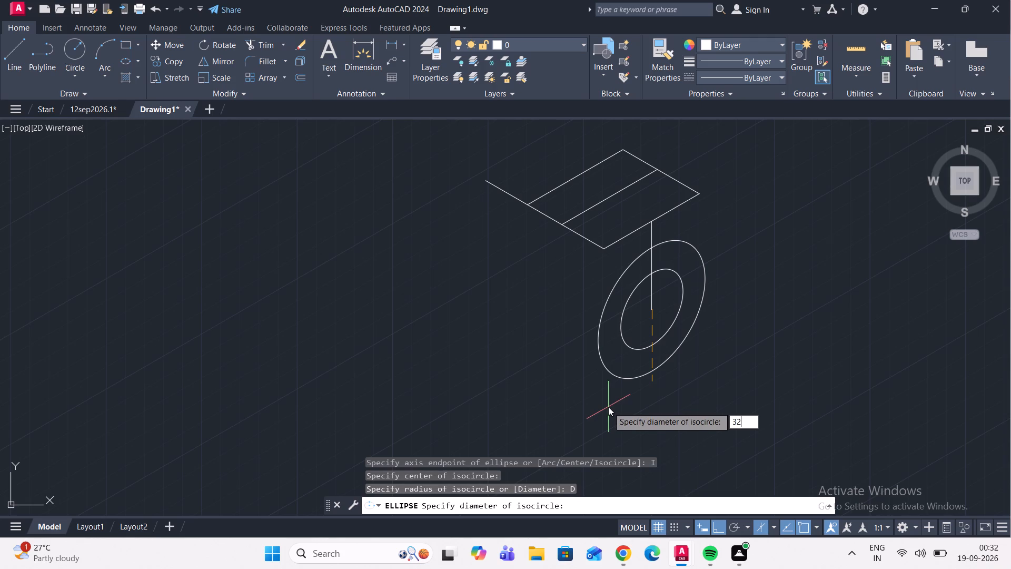
key(Return)
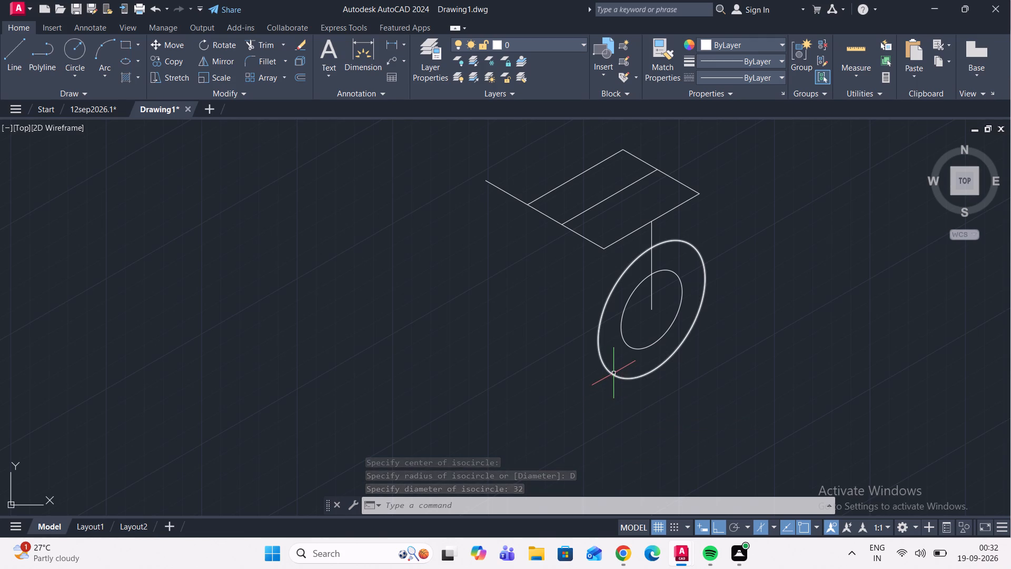
Select the outer 56-diameter isocircle.
scroll(613, 373, up, 1)
click(601, 323)
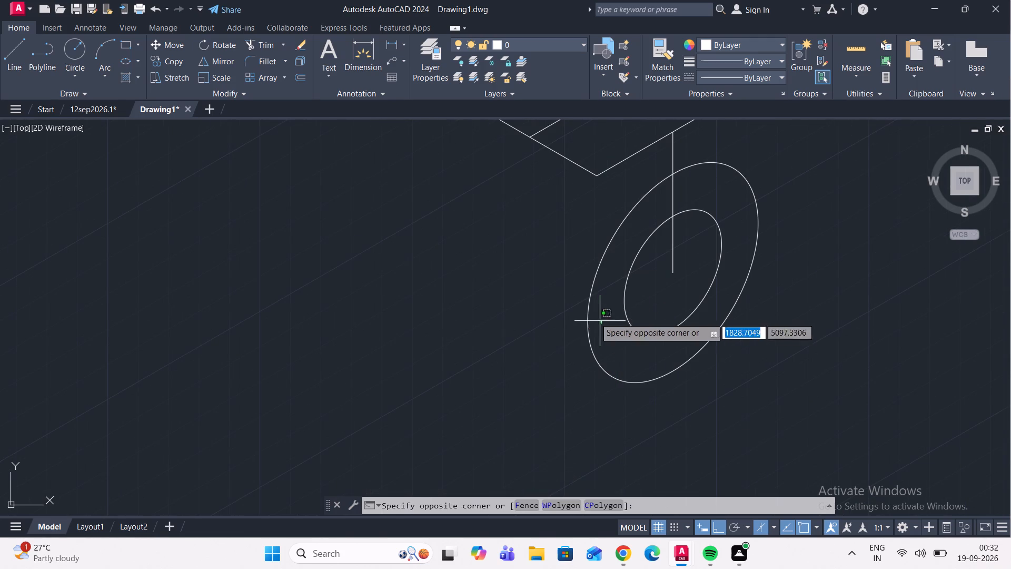
click(571, 306)
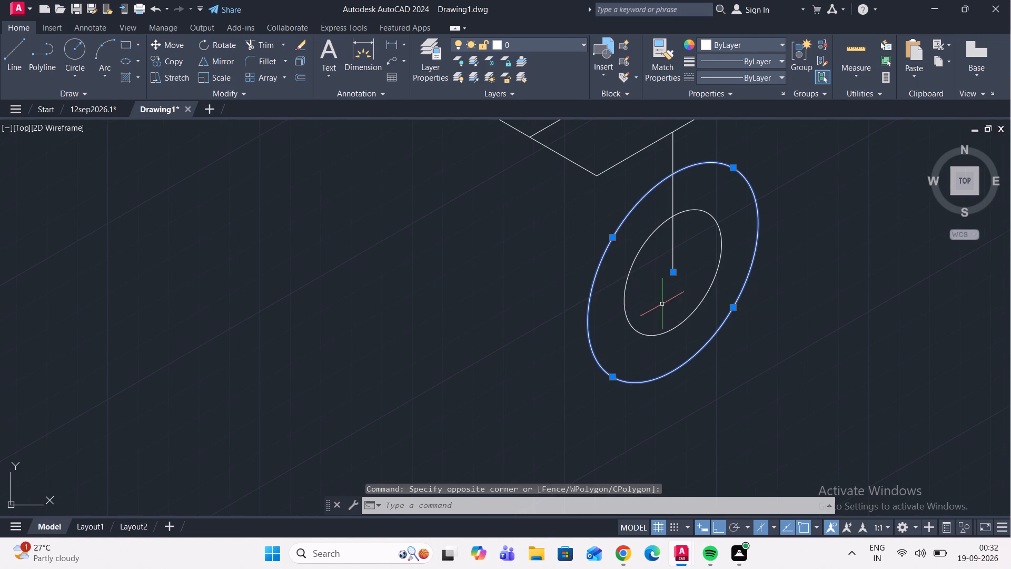
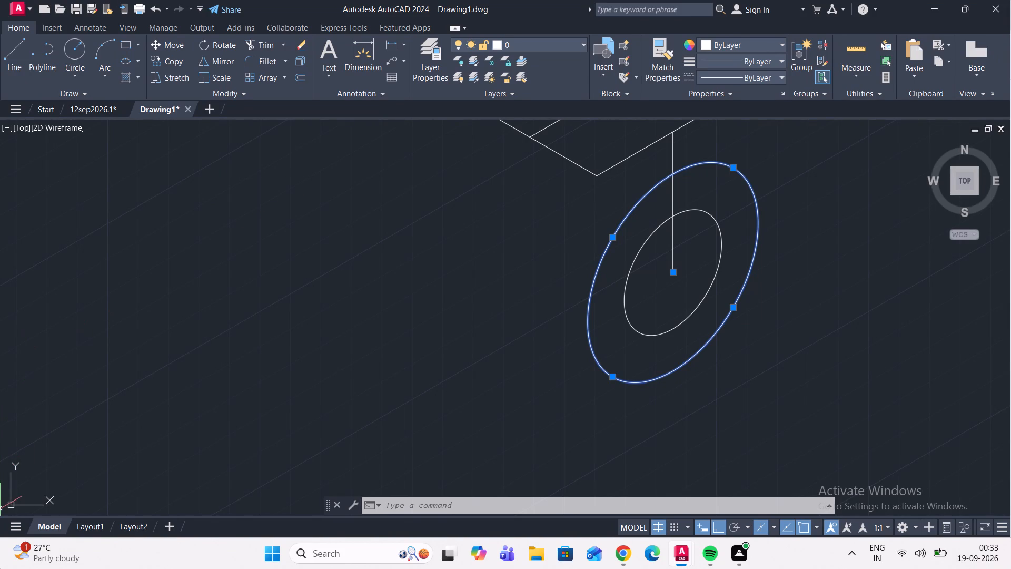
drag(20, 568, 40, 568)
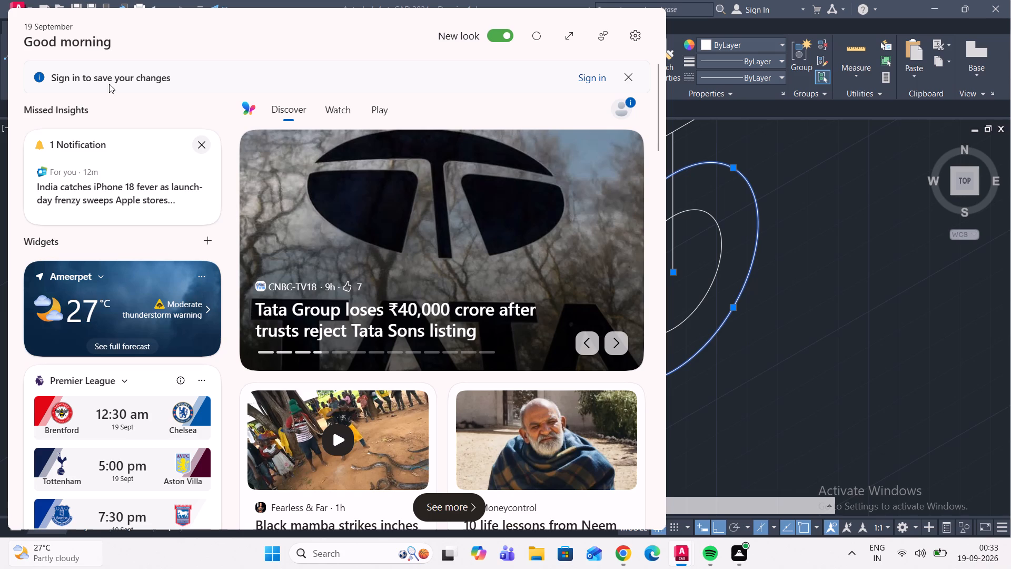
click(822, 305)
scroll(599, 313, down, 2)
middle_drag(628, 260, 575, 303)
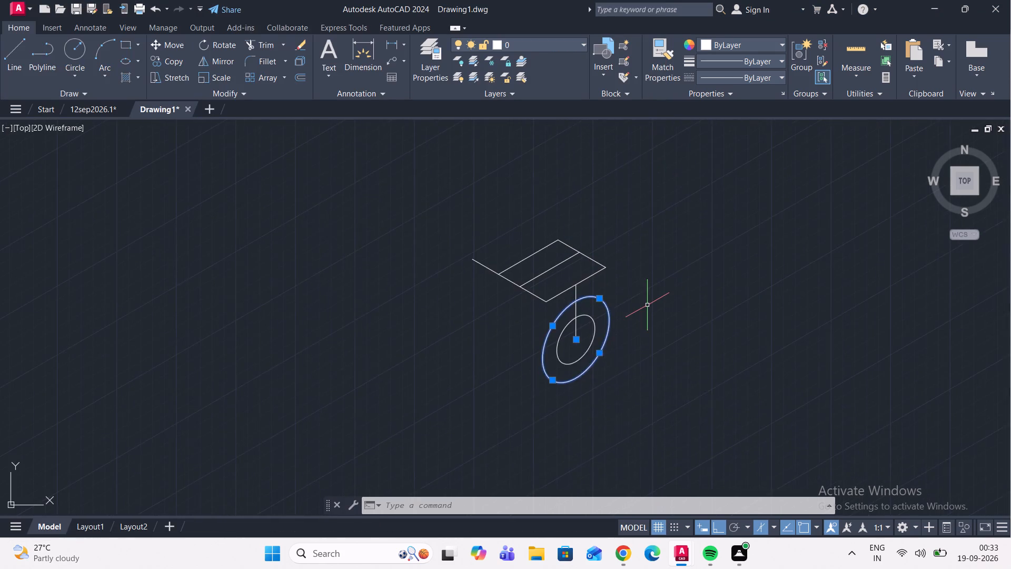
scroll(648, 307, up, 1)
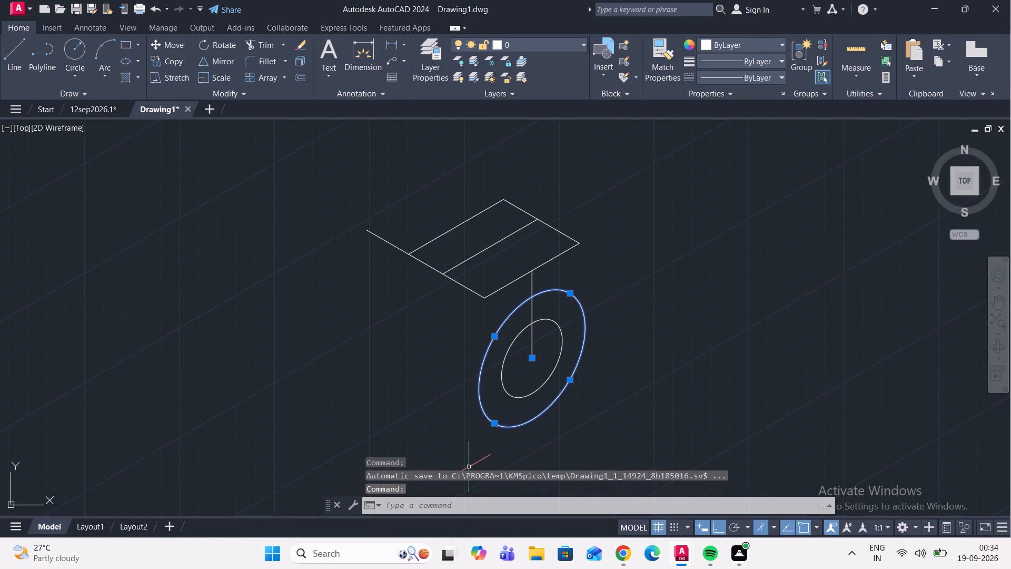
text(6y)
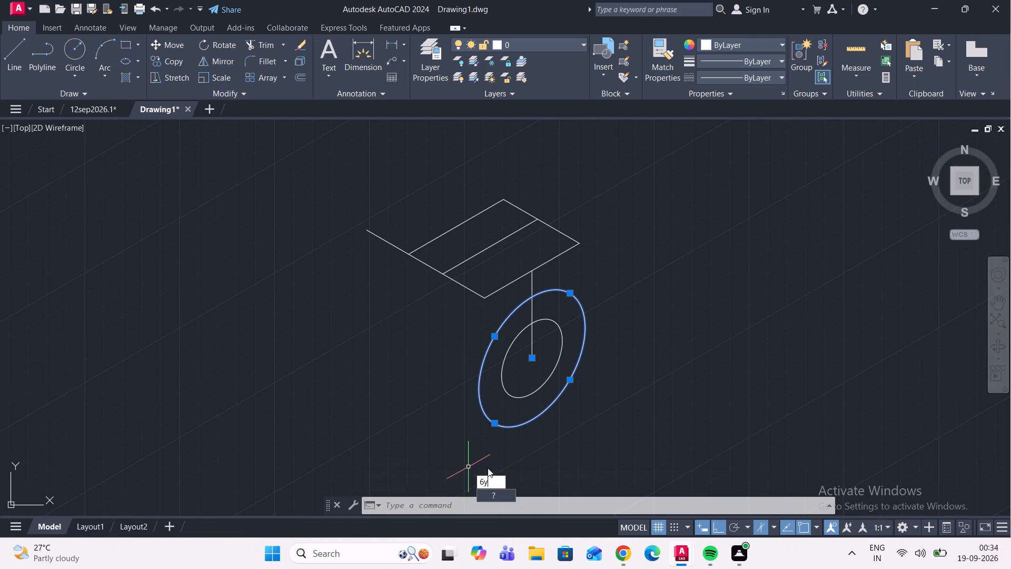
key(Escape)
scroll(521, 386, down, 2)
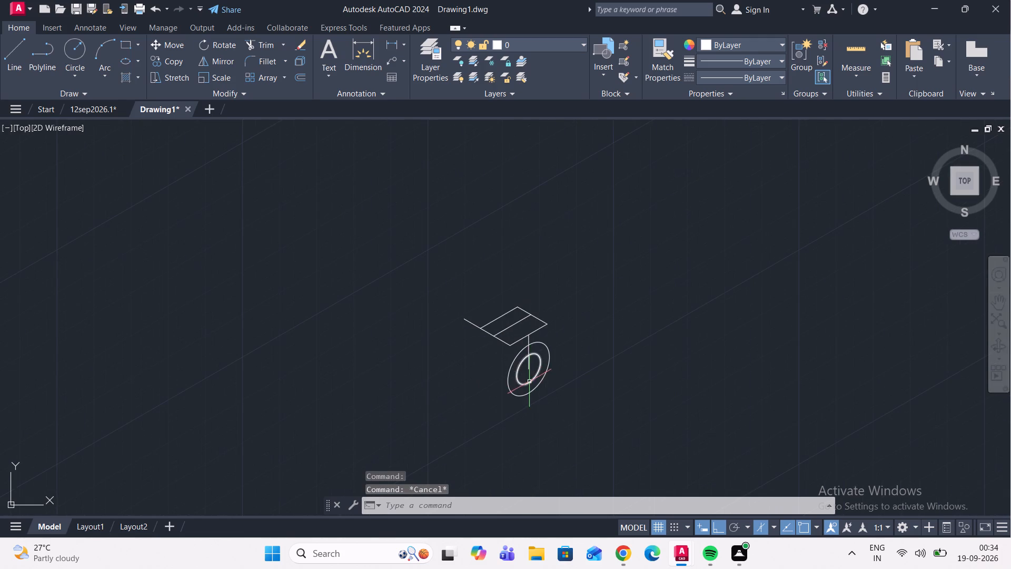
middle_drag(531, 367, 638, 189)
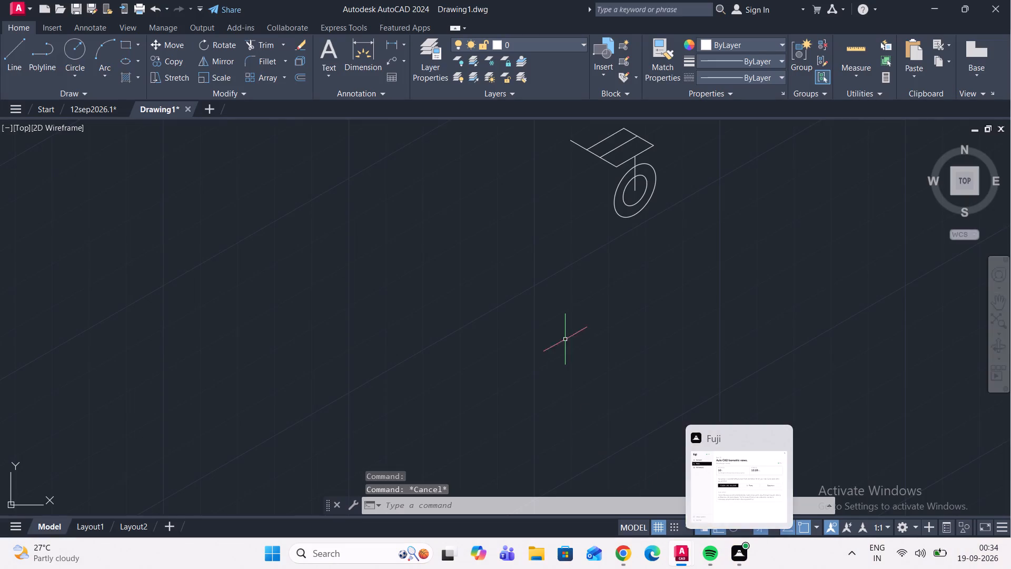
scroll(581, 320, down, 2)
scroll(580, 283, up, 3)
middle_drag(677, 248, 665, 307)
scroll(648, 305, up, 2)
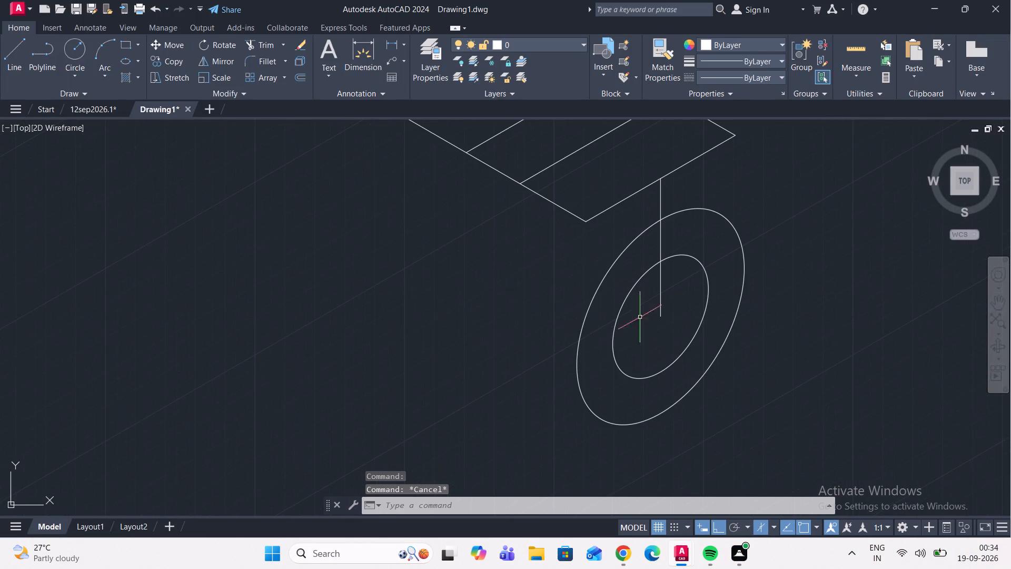
Copy the 56-diameter isocircle from its centre by 4 units along the 330° isometric axis, using isoplane Left.
click(593, 351)
click(534, 290)
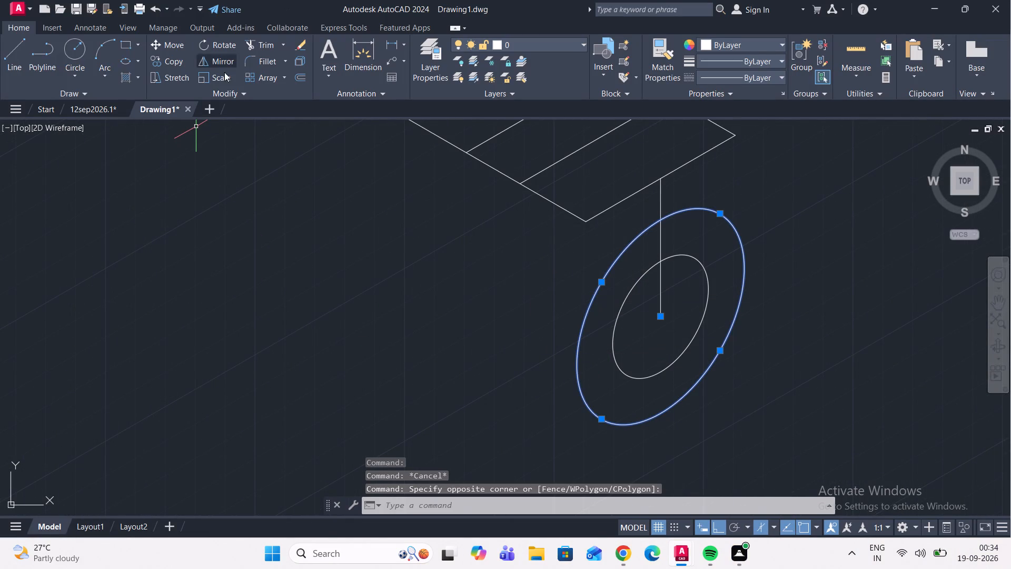
click(166, 64)
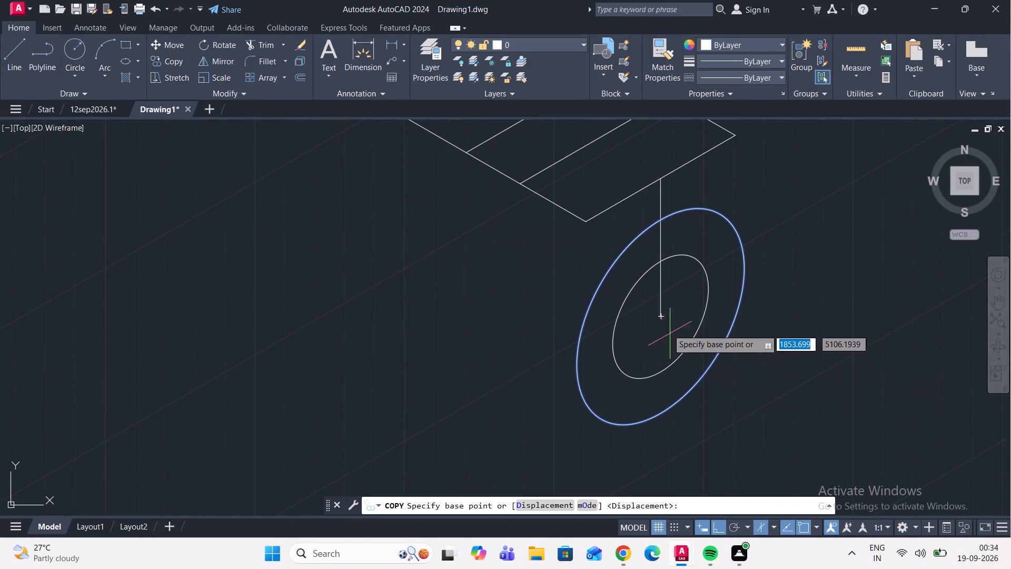
click(660, 316)
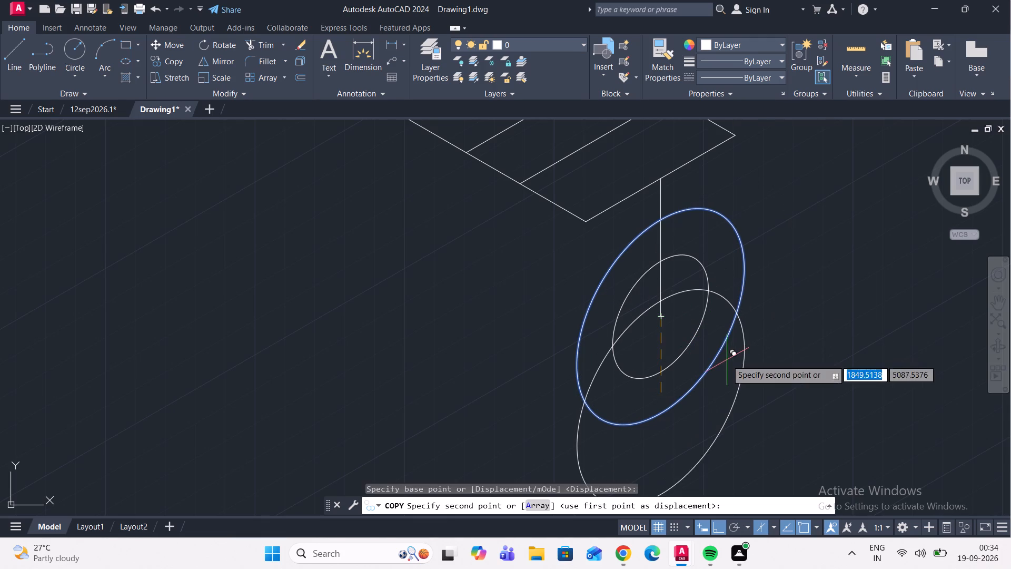
key(F5)
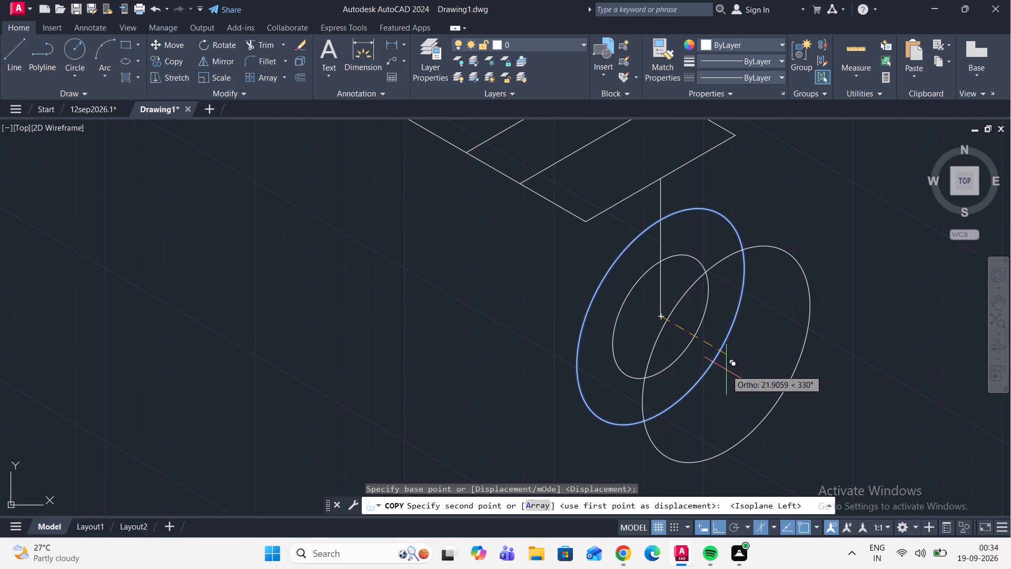
key(4)
key(Return)
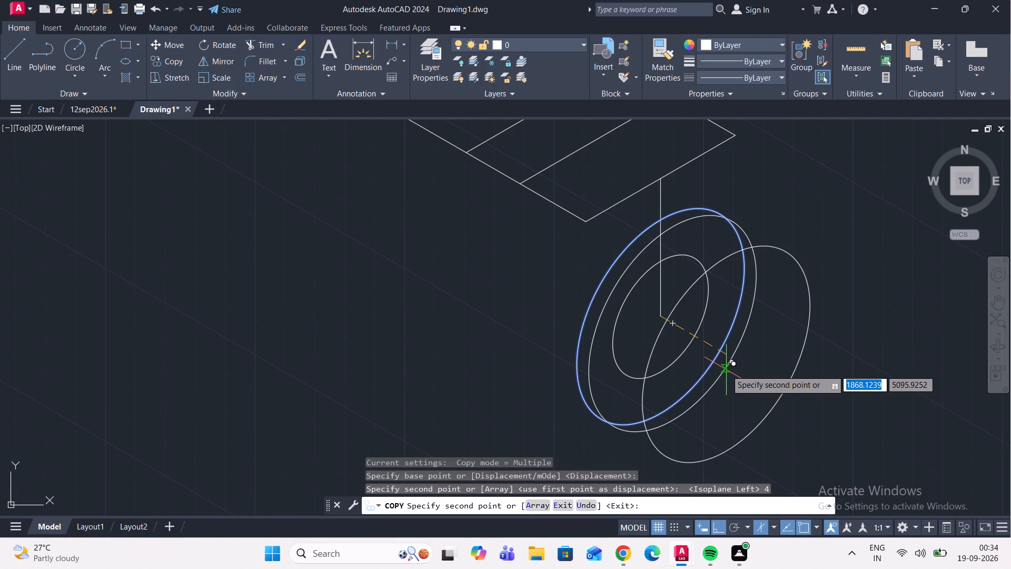
key(Escape)
Move the inner 32-diameter isocircle from its centre by 4 units along the 330° isometric axis.
scroll(656, 338, up, 2)
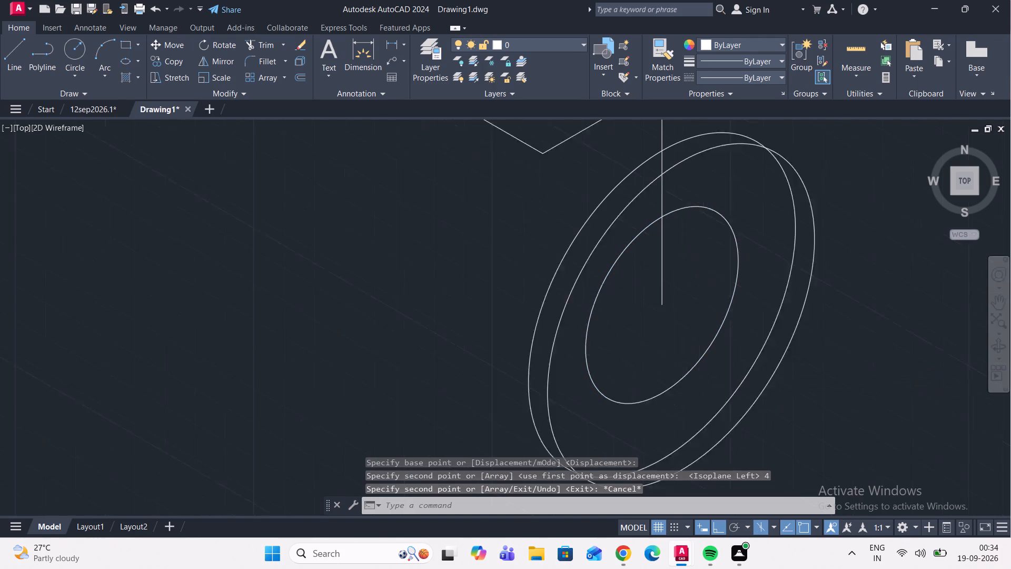
click(570, 315)
click(552, 294)
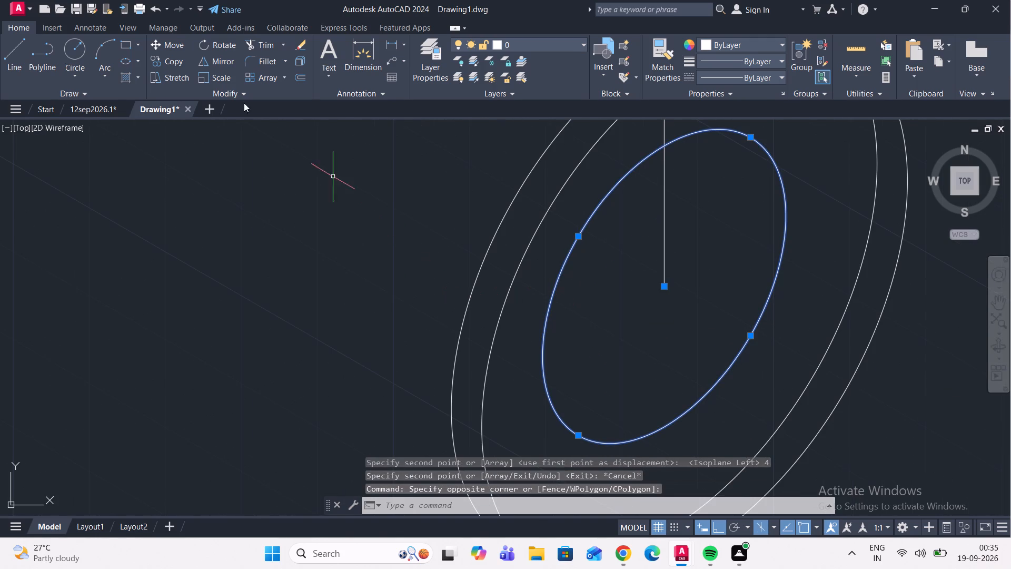
click(172, 44)
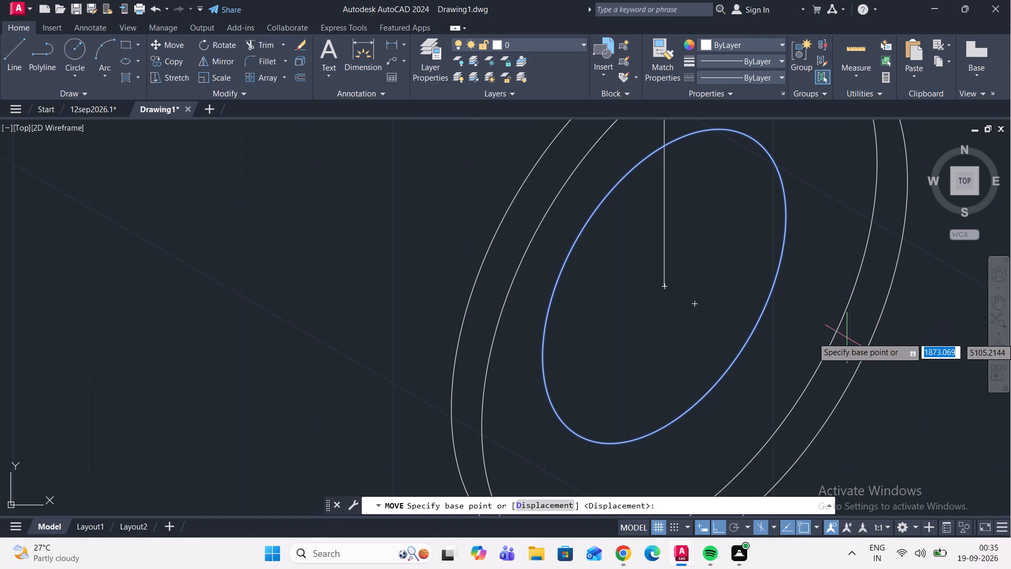
click(667, 287)
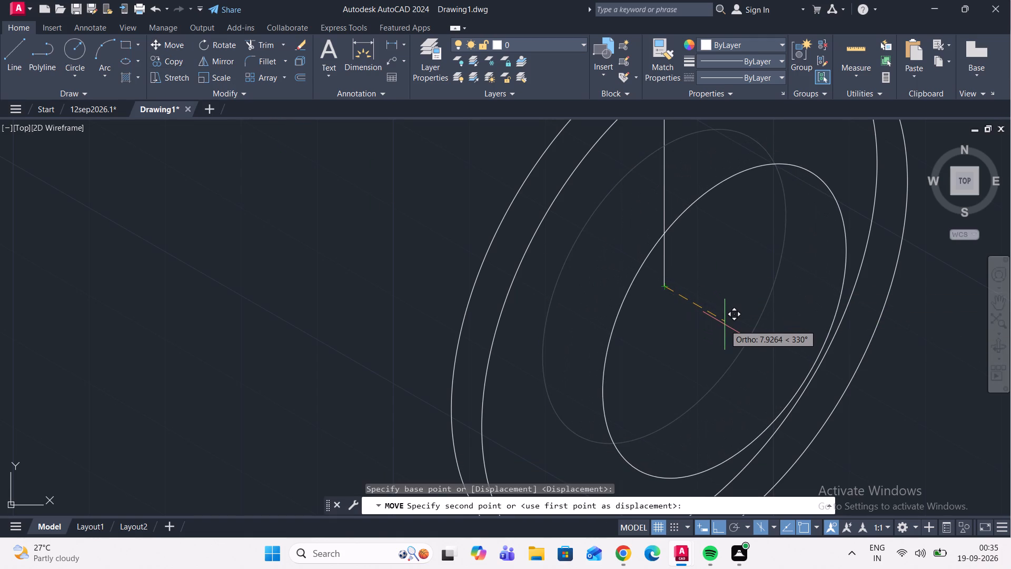
key(4)
key(Return)
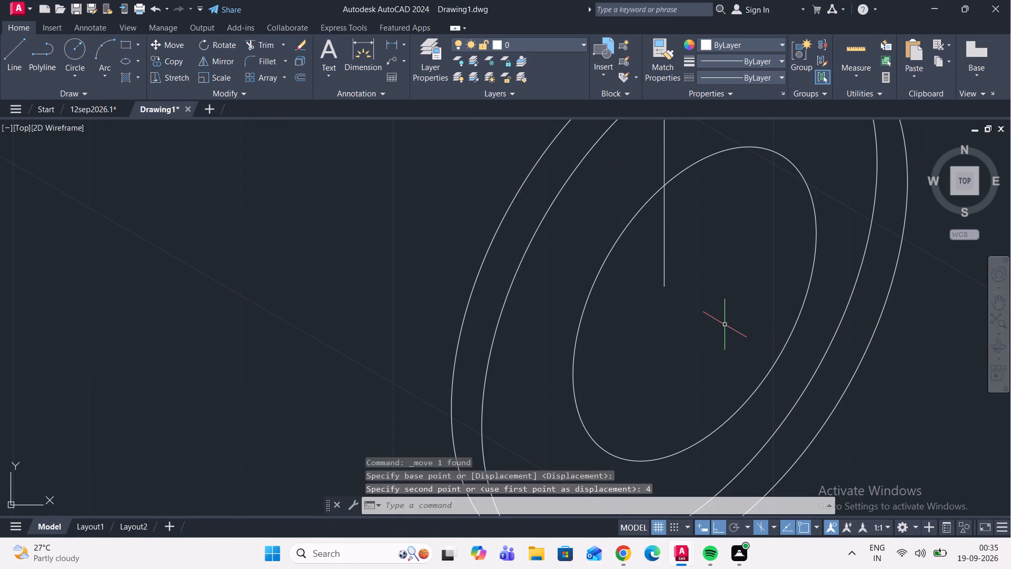
key(Escape)
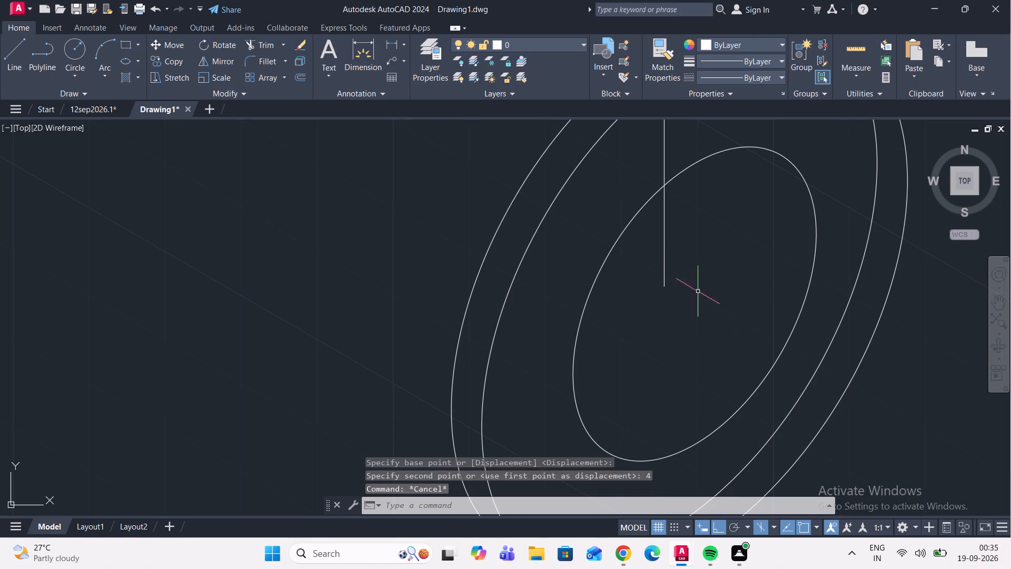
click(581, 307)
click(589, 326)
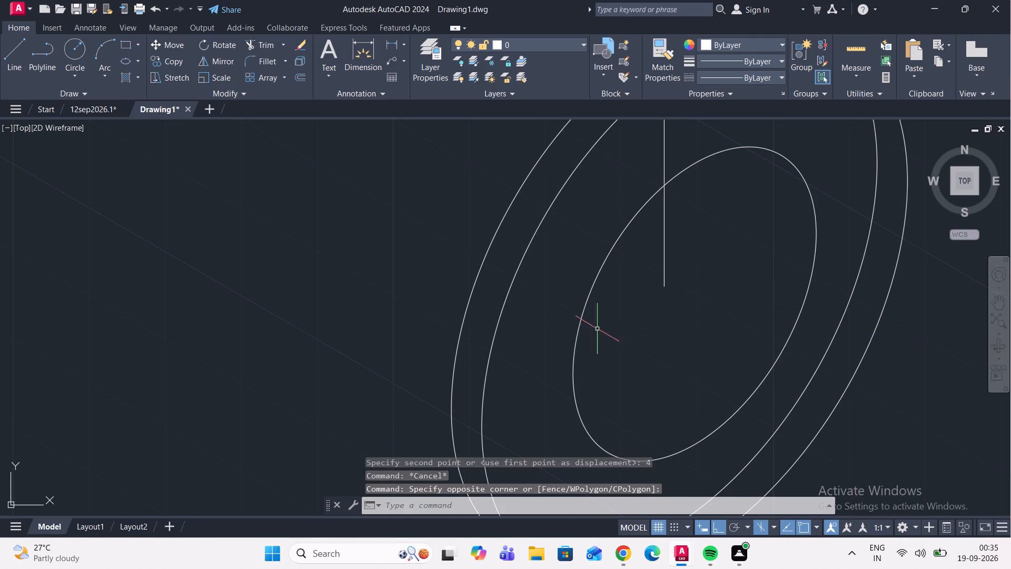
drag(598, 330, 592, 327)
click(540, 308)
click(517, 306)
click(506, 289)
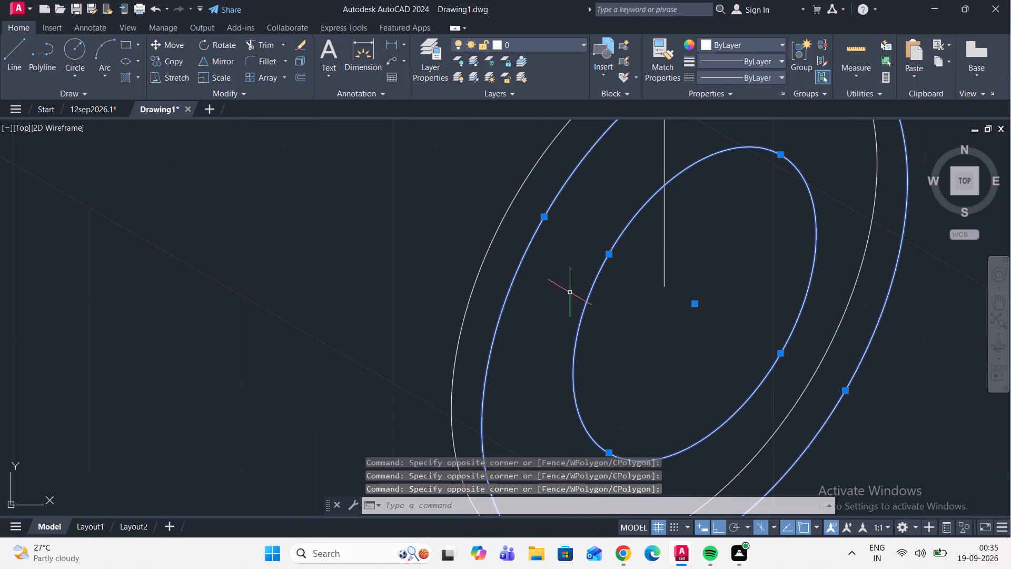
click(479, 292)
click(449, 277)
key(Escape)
Draw a vertical line from the front corner of the top face down to the outer isocircle.
scroll(614, 308, down, 3)
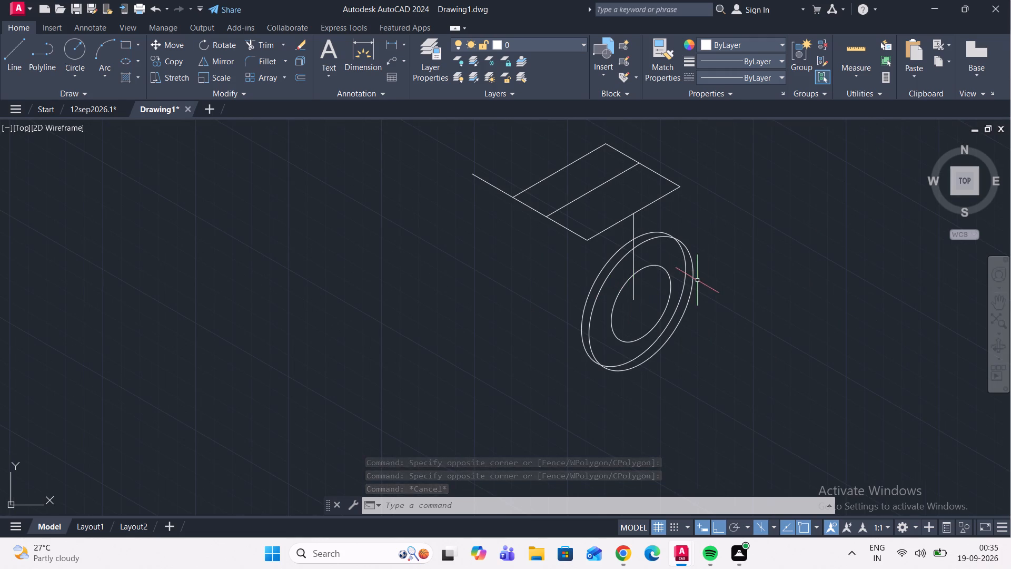
middle_drag(700, 282, 738, 291)
scroll(687, 318, up, 1)
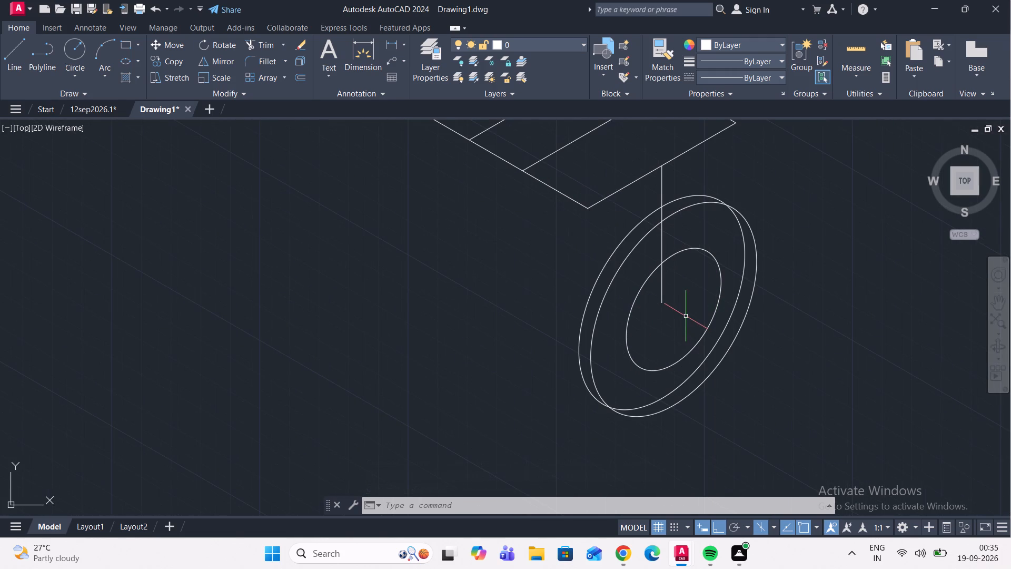
middle_drag(678, 313, 704, 313)
scroll(626, 343, up, 1)
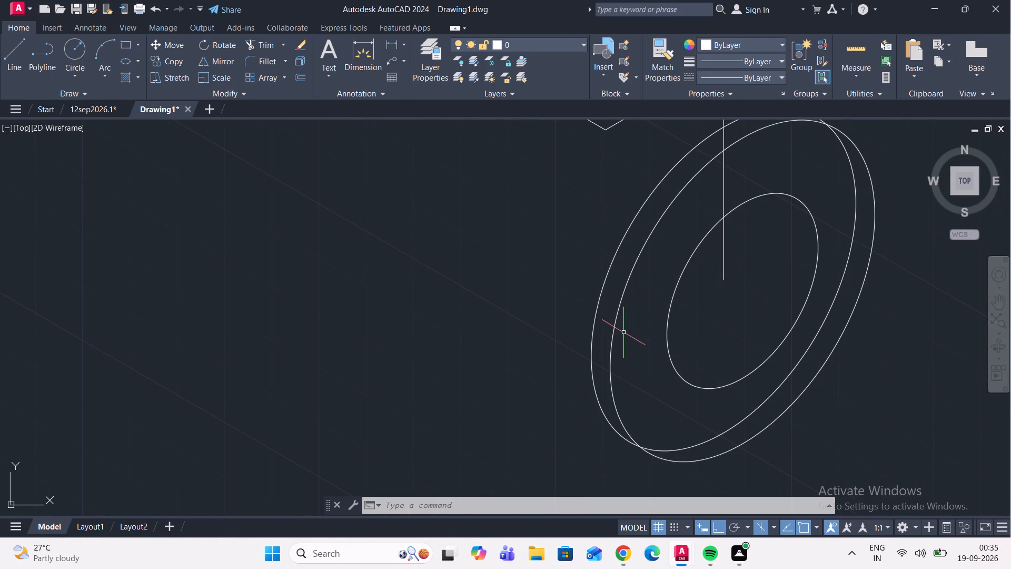
middle_drag(627, 321, 652, 389)
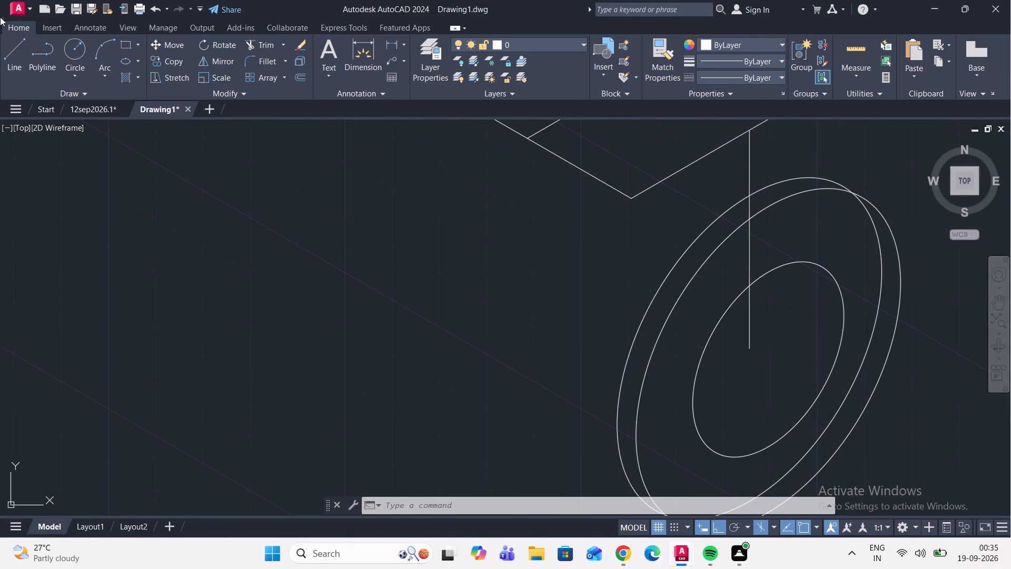
click(15, 61)
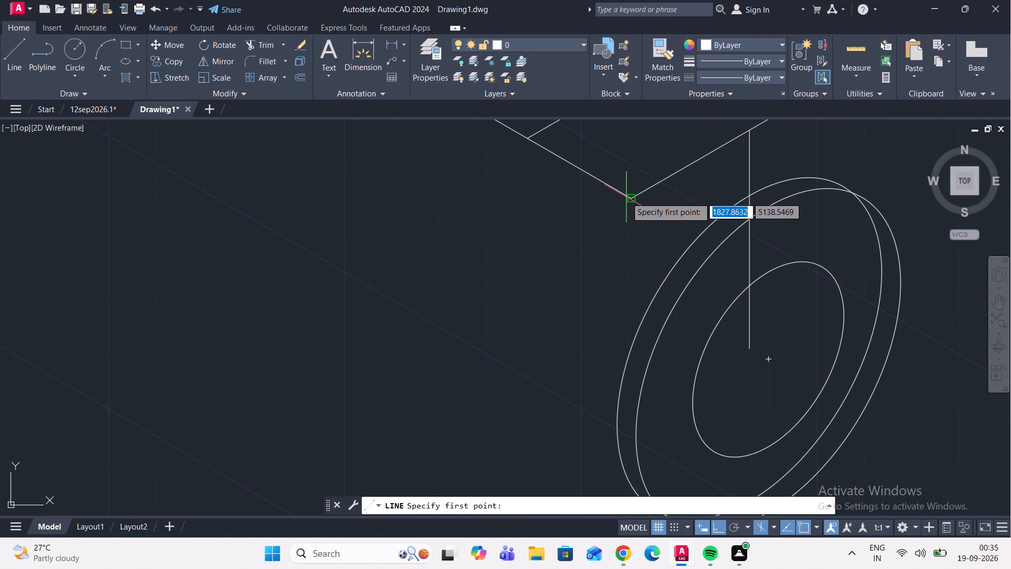
click(629, 198)
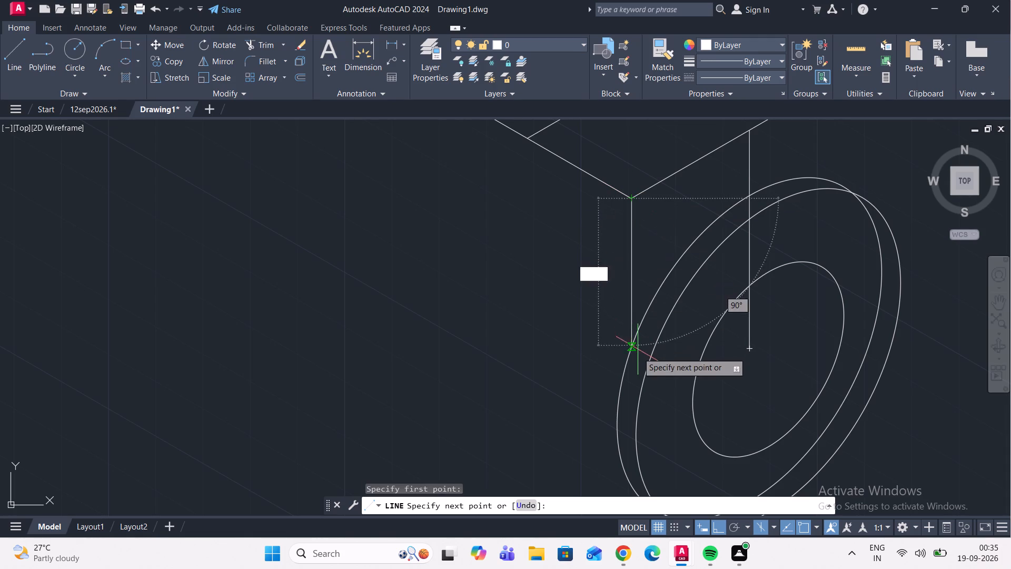
scroll(631, 386, up, 1)
click(631, 367)
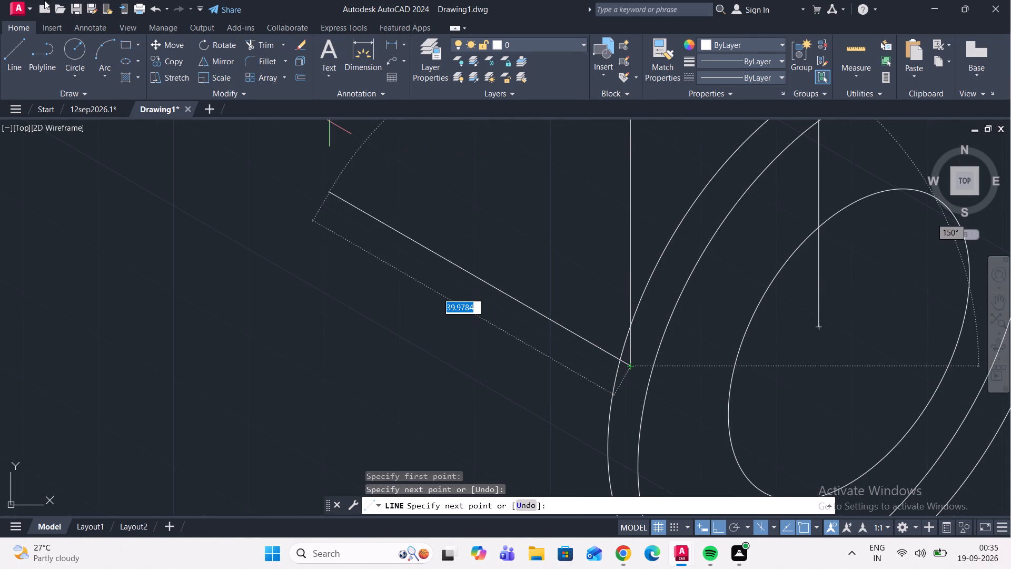
Draw a vertical line about 27 units long down from the top face's right corner to the large isocircles.
click(11, 47)
middle_drag(479, 173, 412, 215)
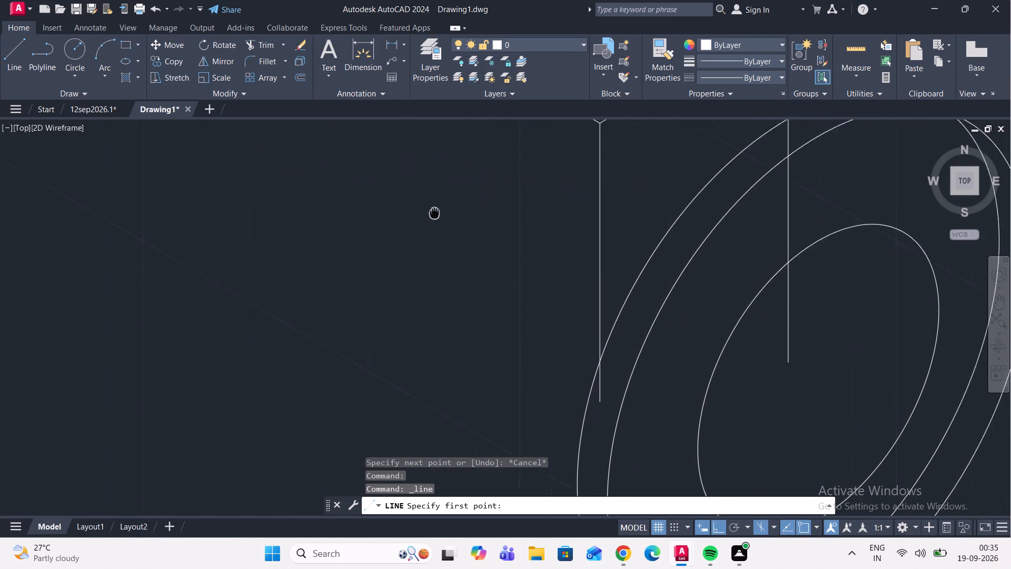
middle_drag(412, 215, 393, 213)
scroll(440, 191, down, 2)
middle_drag(564, 189, 495, 302)
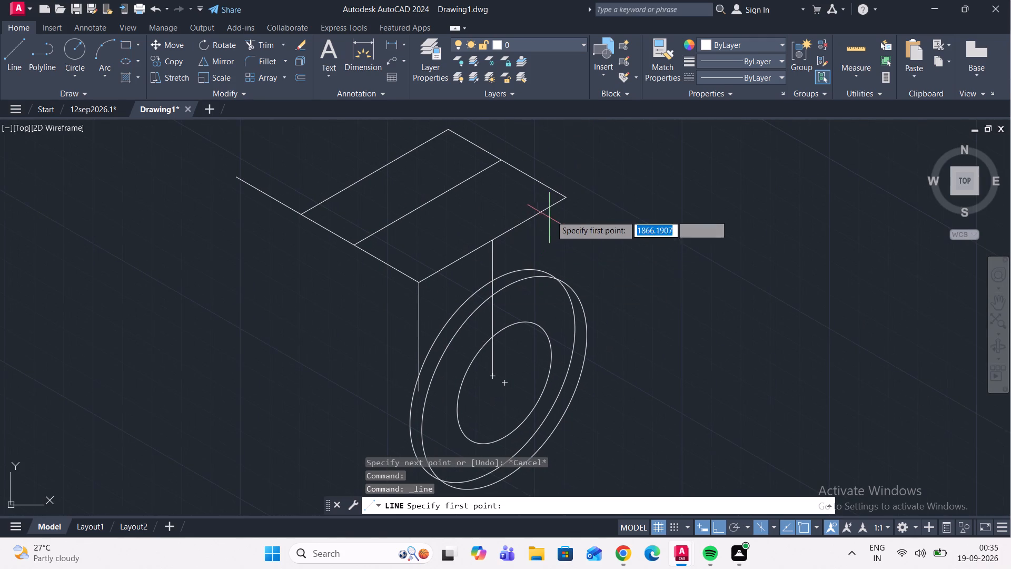
click(565, 198)
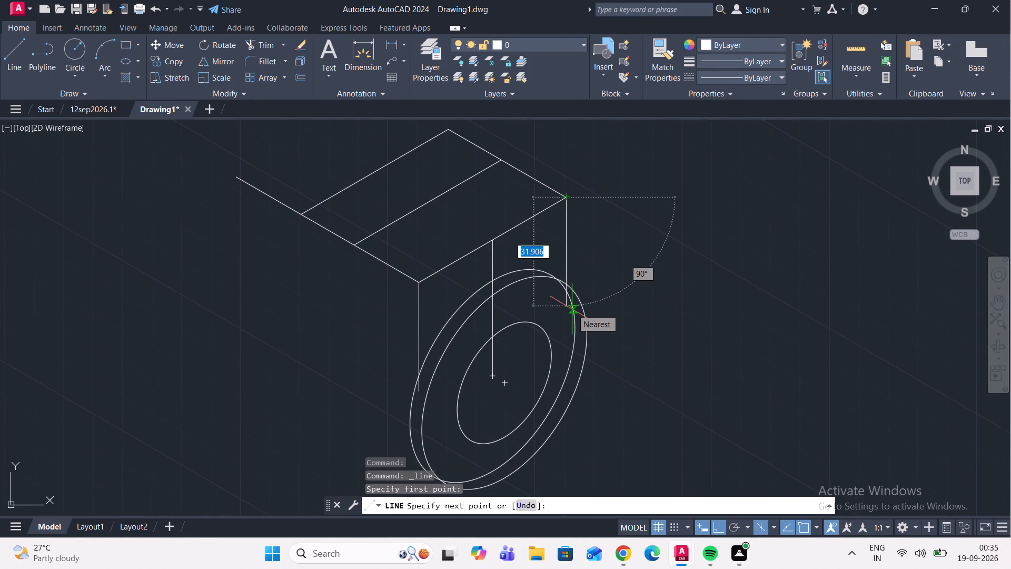
scroll(572, 309, up, 2)
scroll(564, 259, up, 3)
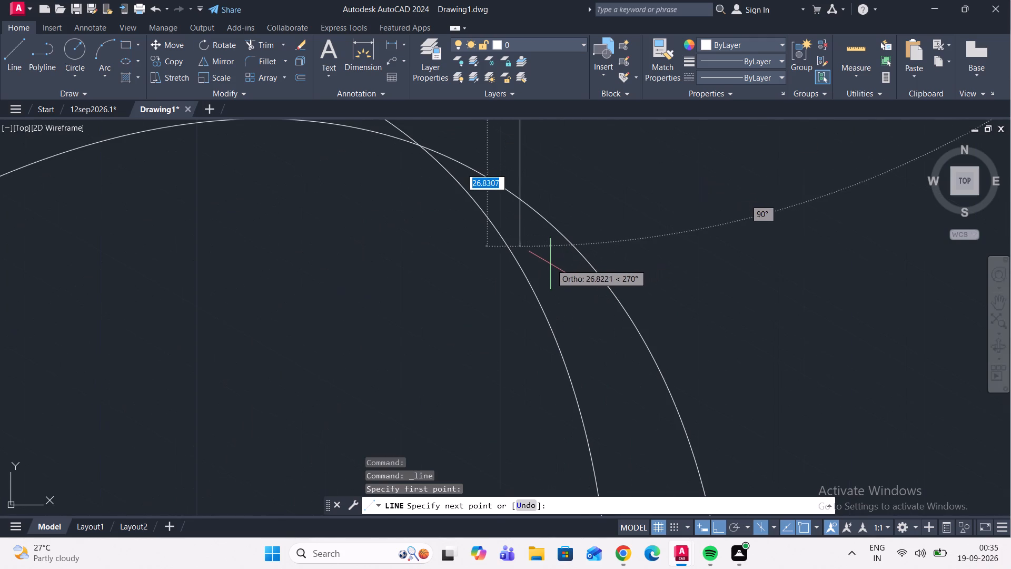
click(537, 253)
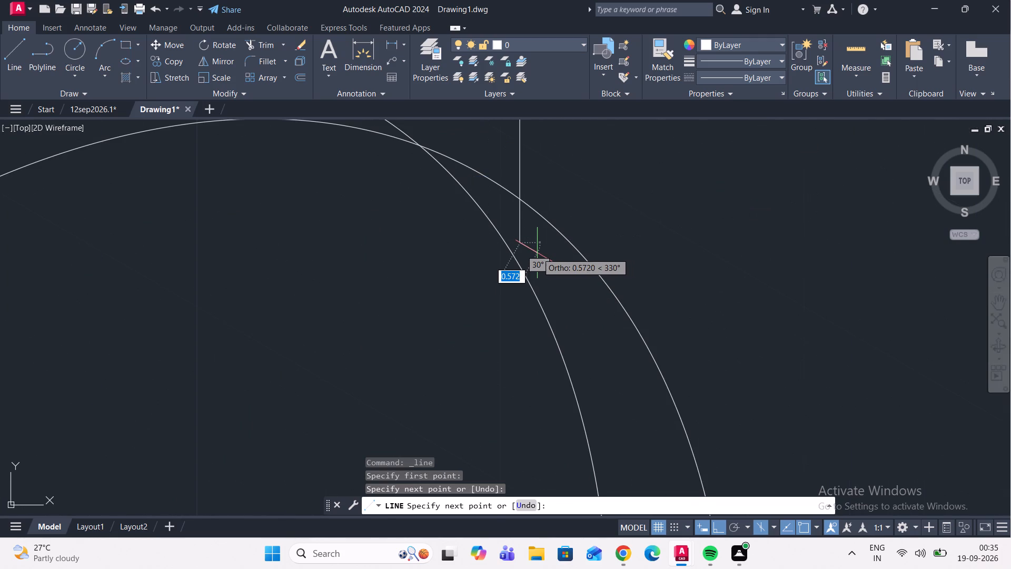
key(Escape)
Trim away the vertical construction line running from the middle of the top face's front edge through the isocircles.
scroll(538, 252, down, 3)
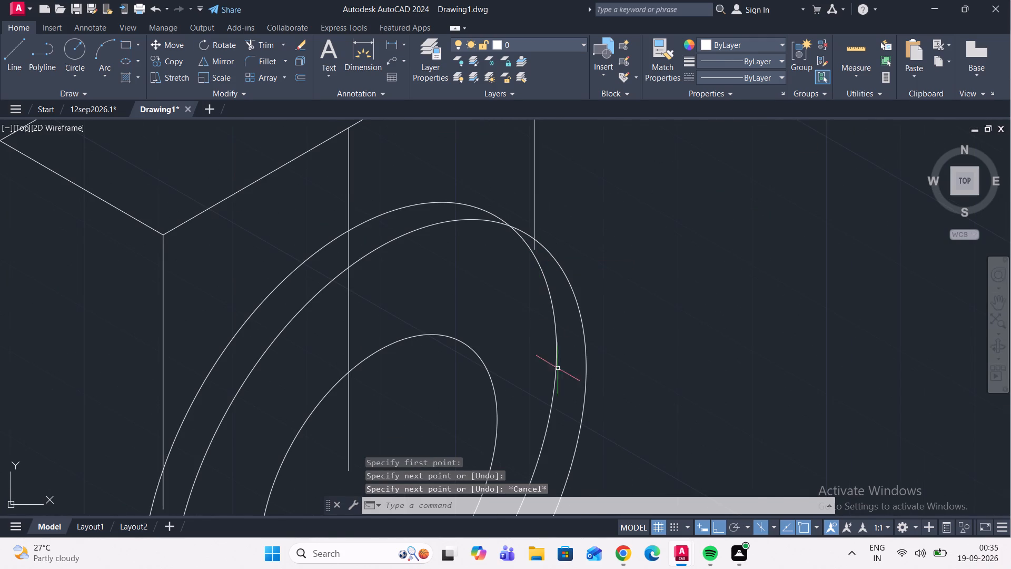
scroll(563, 351, down, 2)
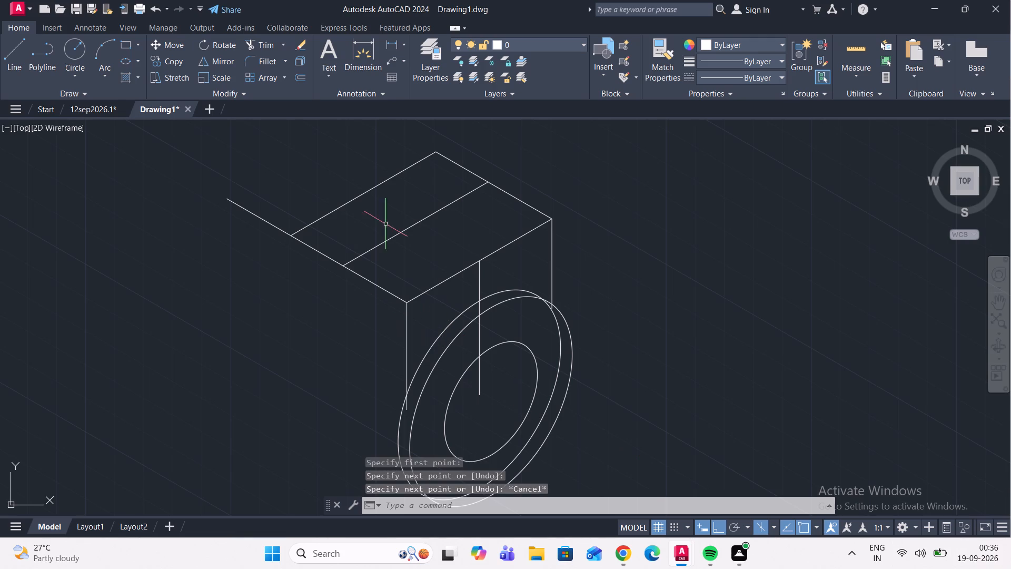
click(259, 49)
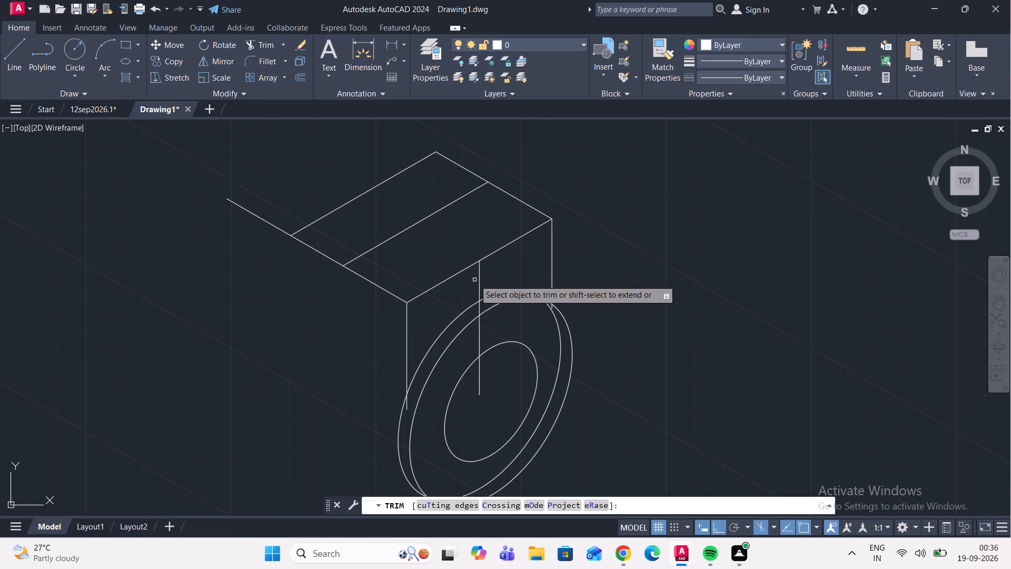
click(479, 275)
scroll(479, 312, up, 3)
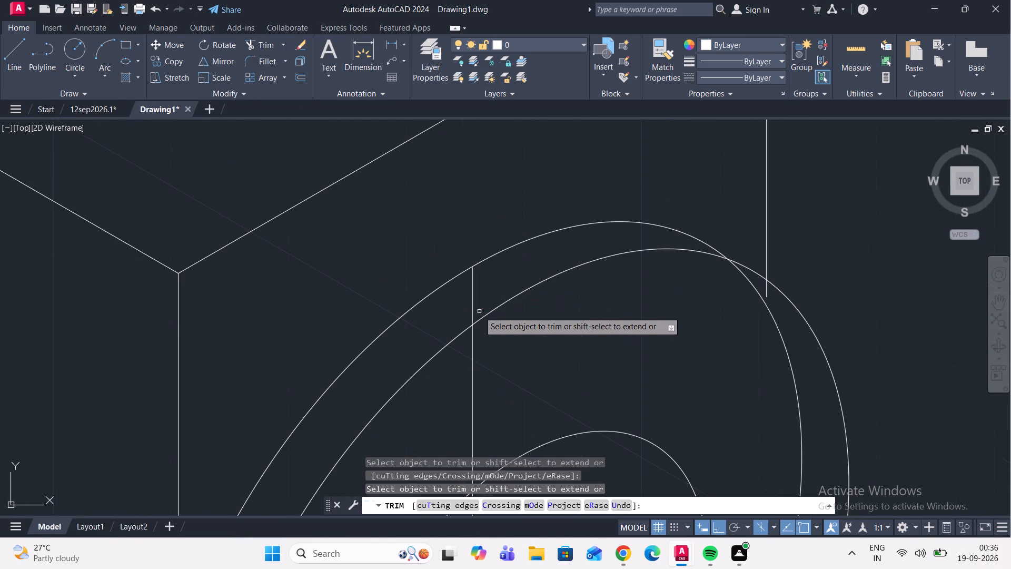
click(474, 301)
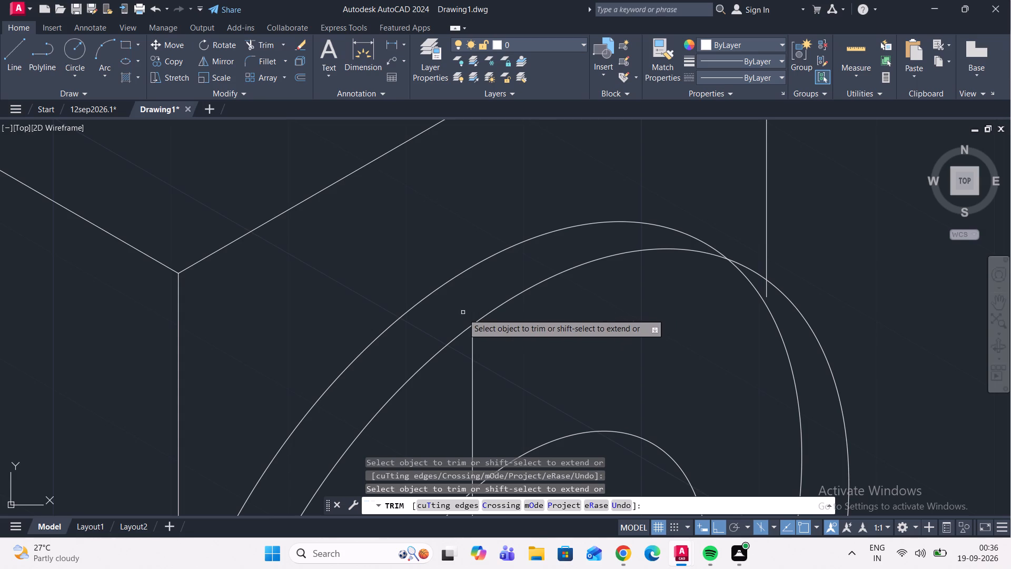
click(472, 350)
scroll(473, 332, down, 4)
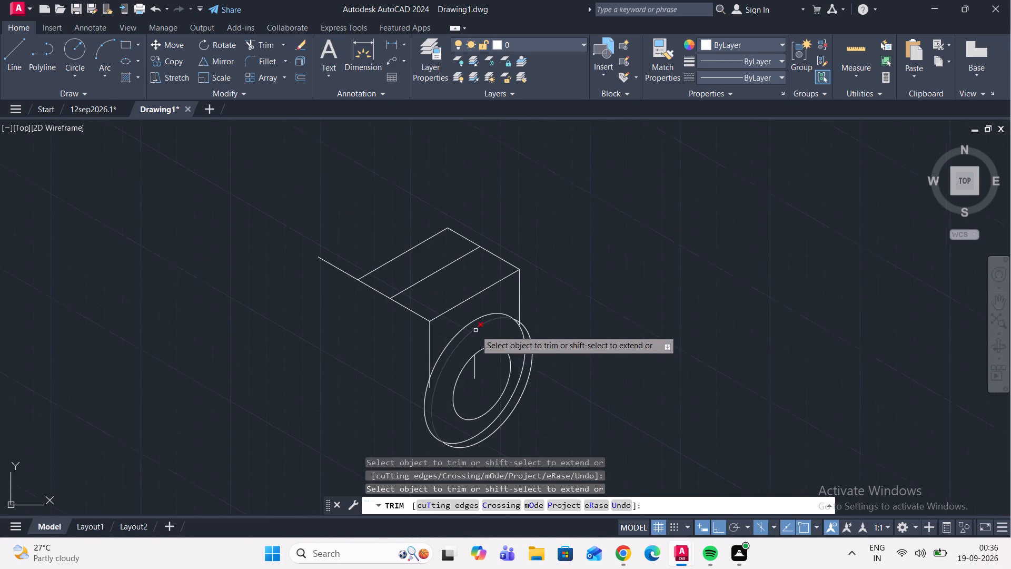
scroll(474, 370, up, 4)
click(468, 367)
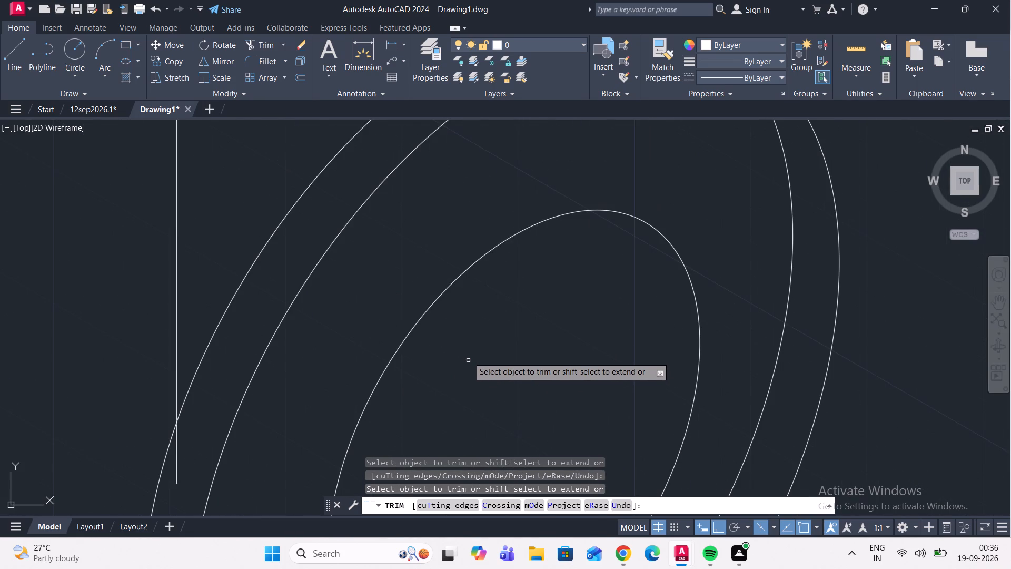
scroll(472, 340, down, 4)
scroll(429, 361, up, 3)
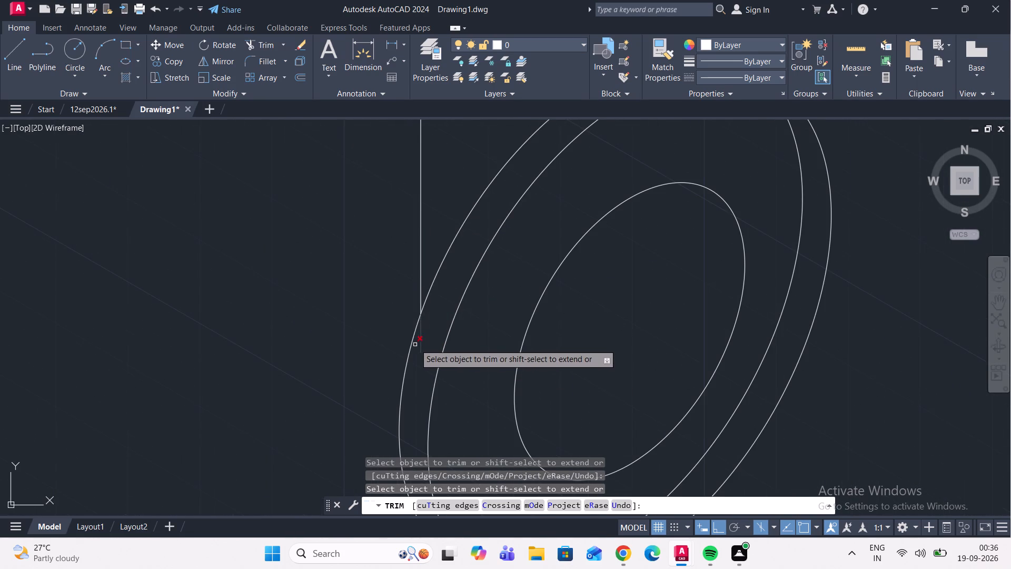
Trim the overshooting lower ends of both vertical side edges and the hidden arcs of the rear 56-diameter isocircle.
click(421, 337)
click(411, 342)
scroll(405, 330, down, 2)
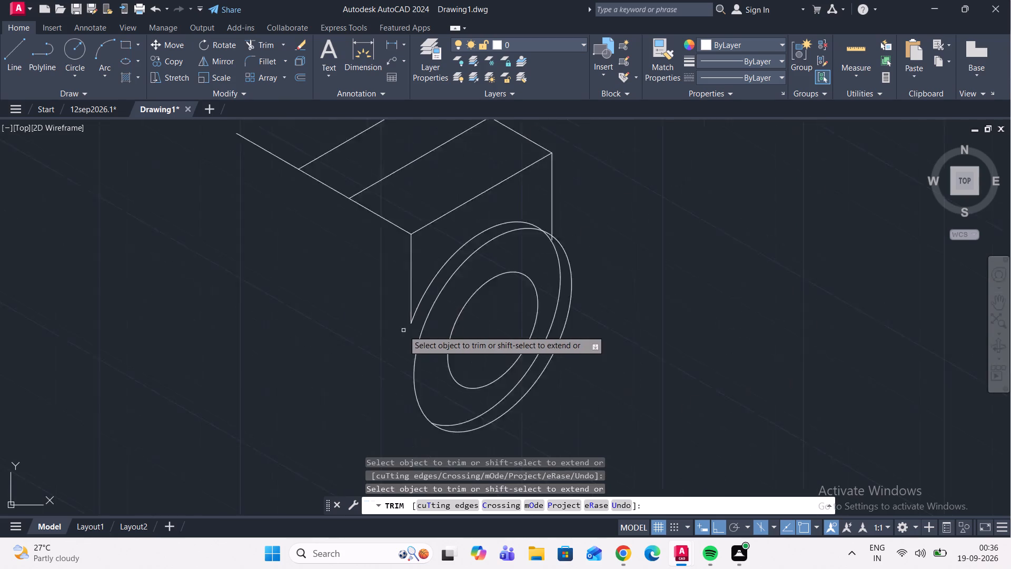
scroll(403, 330, down, 2)
middle_drag(474, 342, 465, 358)
scroll(460, 312, up, 2)
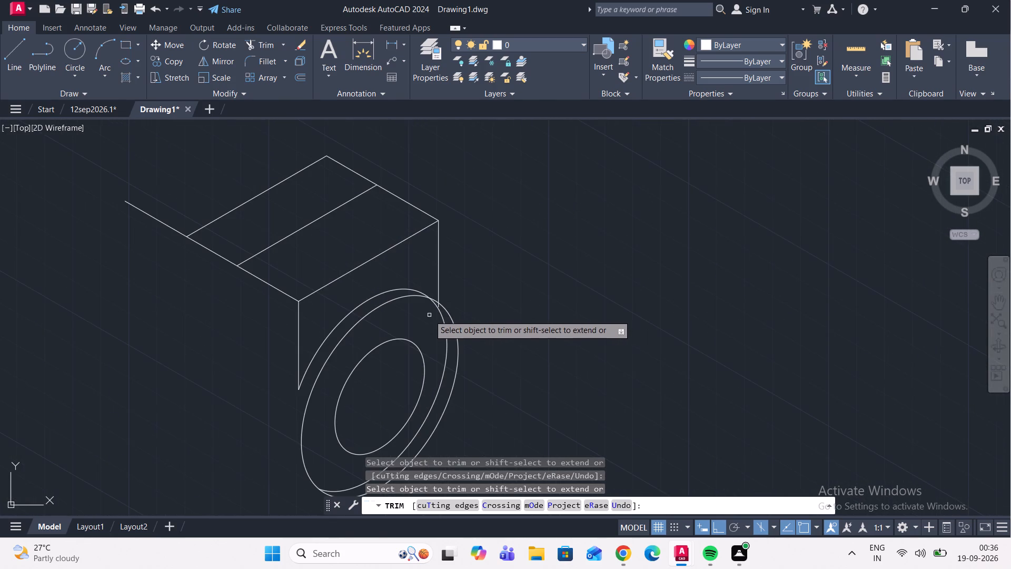
scroll(431, 307, up, 3)
scroll(474, 301, up, 2)
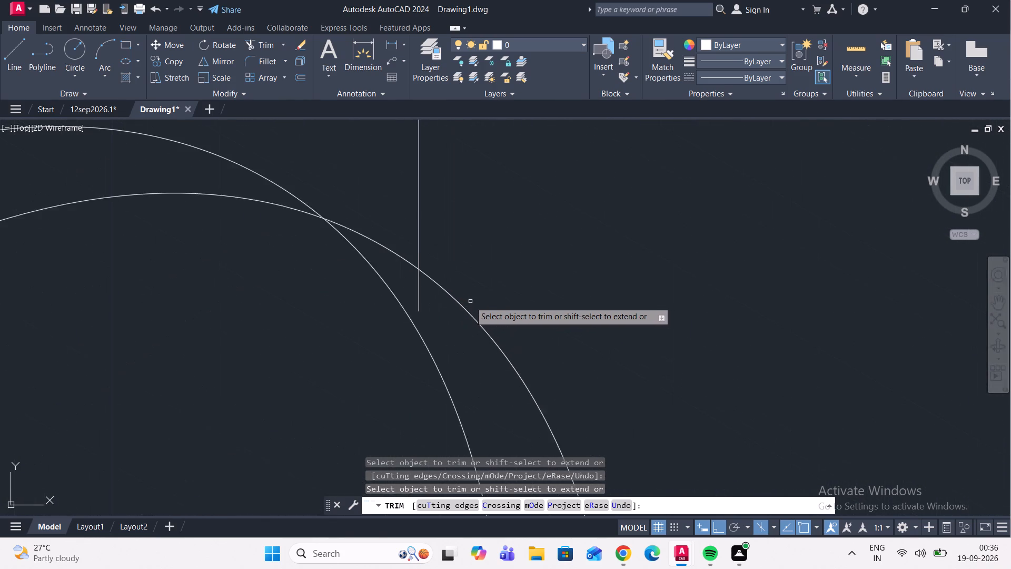
scroll(468, 301, up, 1)
click(389, 286)
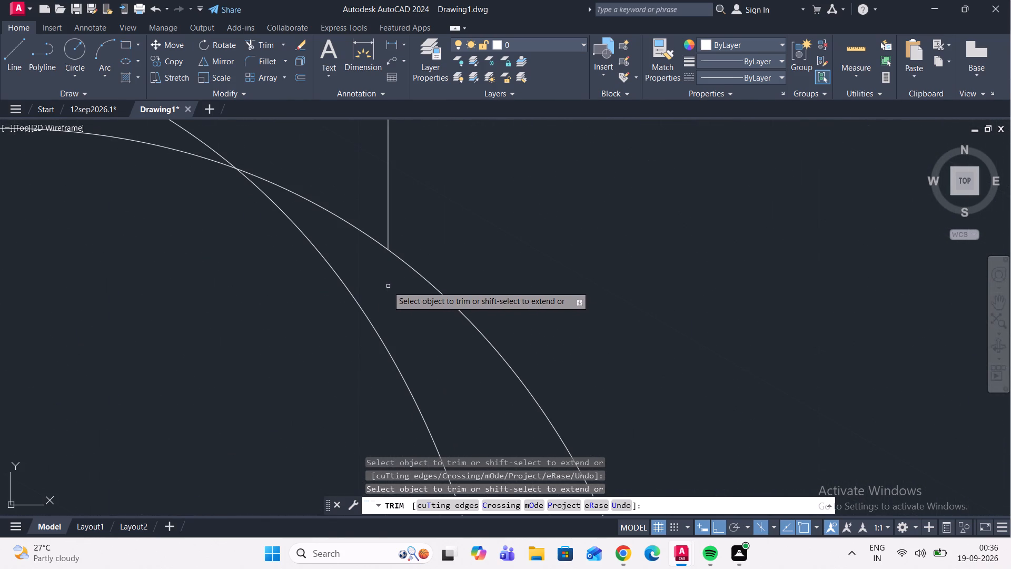
click(352, 293)
Copy the inner 32-diameter isocircle from its centre by 18 units back toward the left vertical side edge.
scroll(351, 293, down, 5)
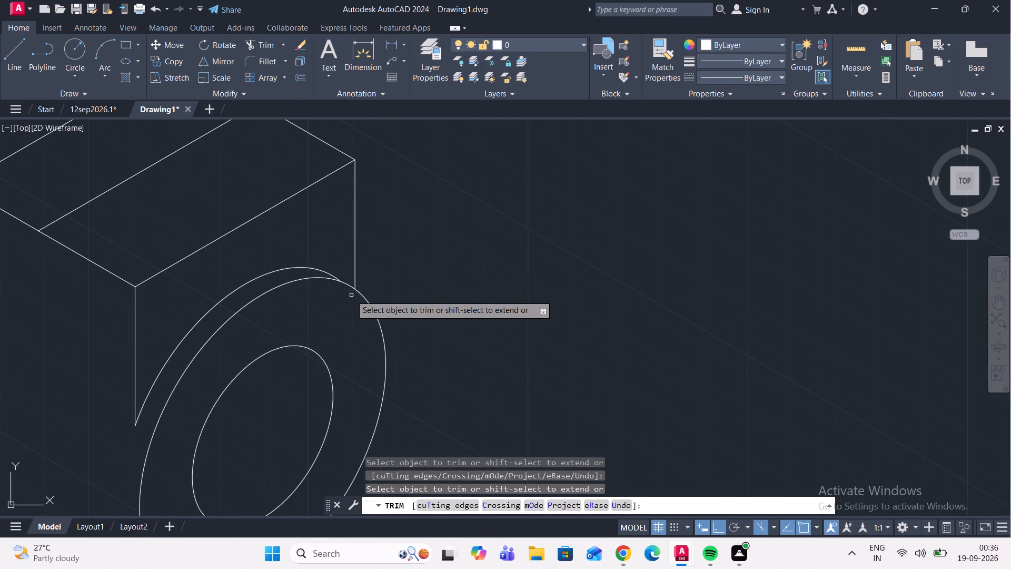
scroll(351, 295, down, 3)
middle_drag(354, 315, 359, 296)
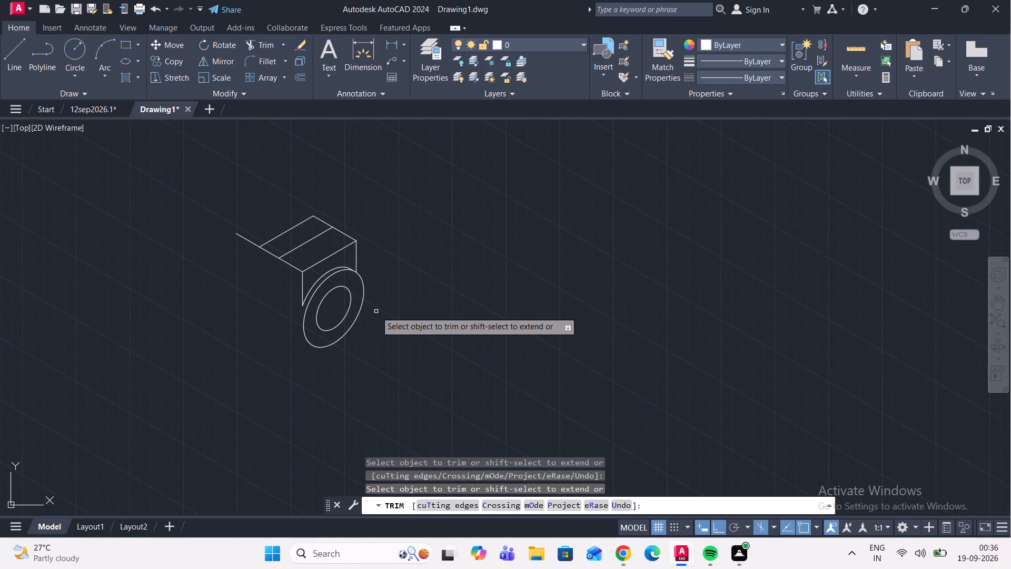
scroll(376, 311, up, 1)
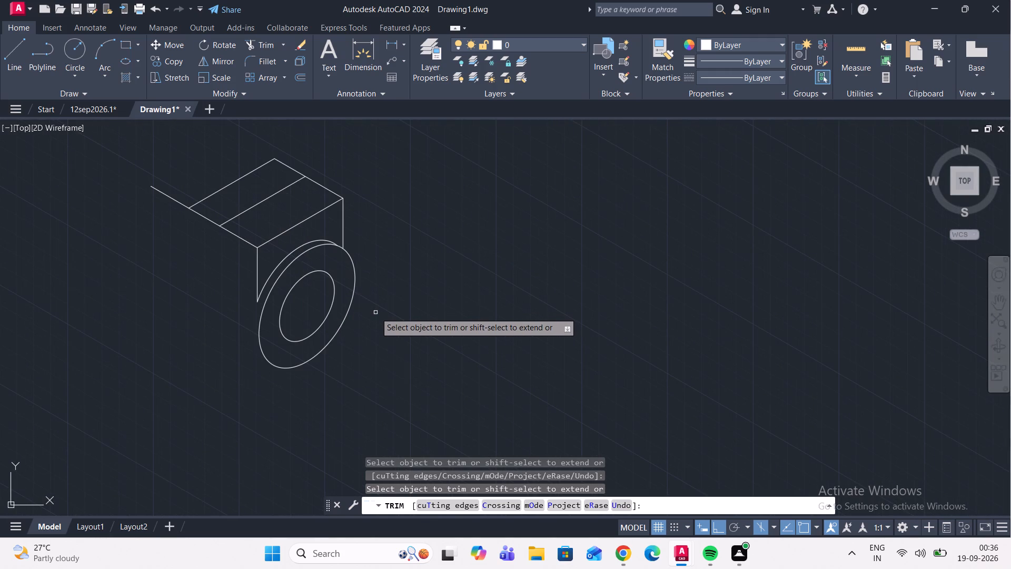
middle_drag(375, 312, 625, 340)
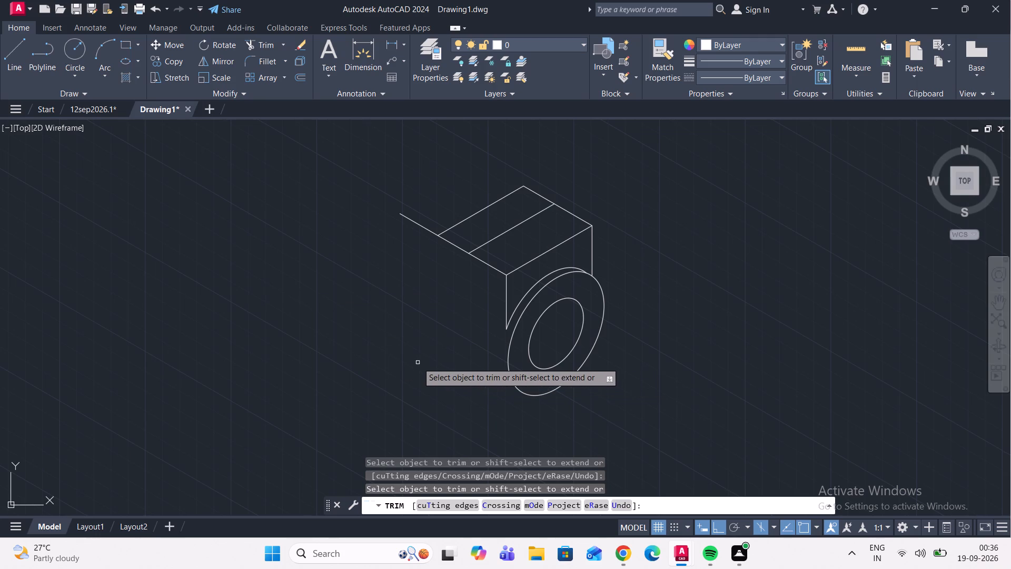
click(172, 56)
click(532, 333)
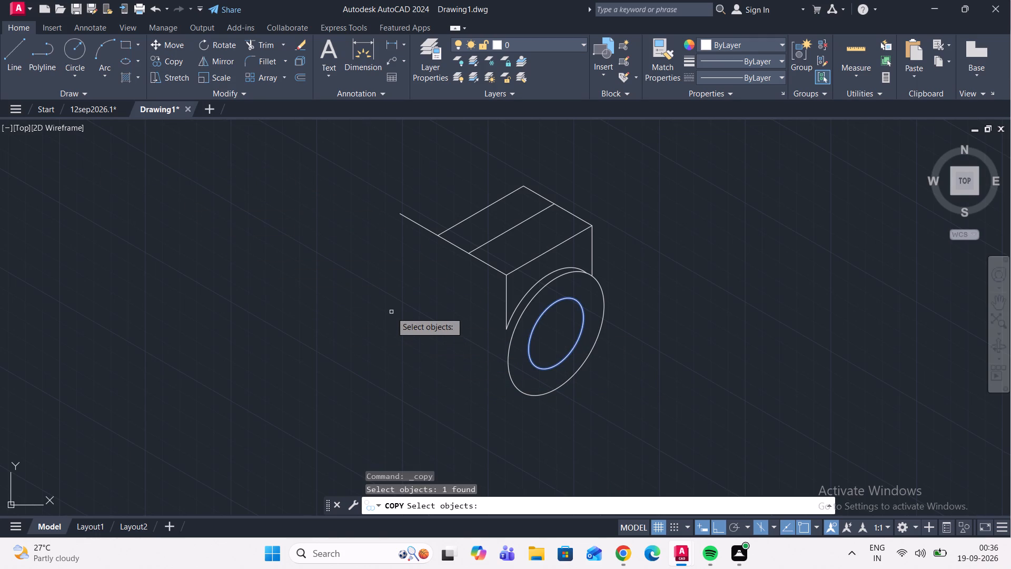
key(Return)
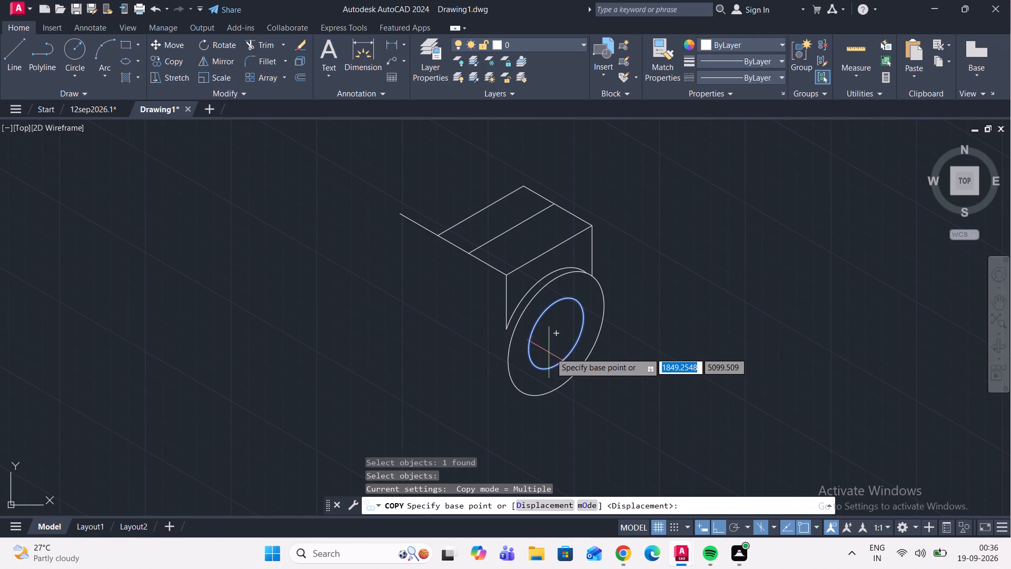
click(558, 335)
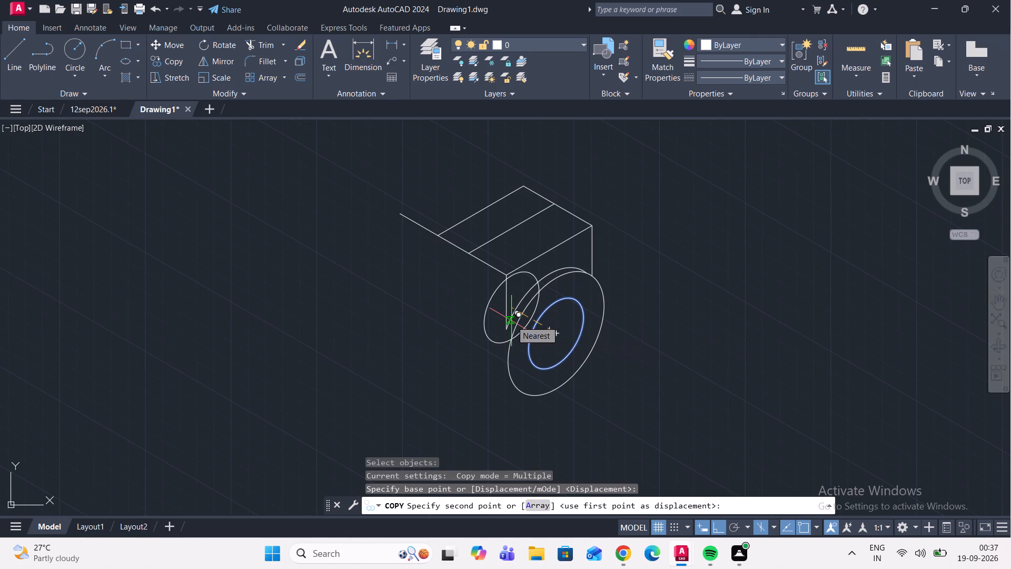
text(18)
key(Return)
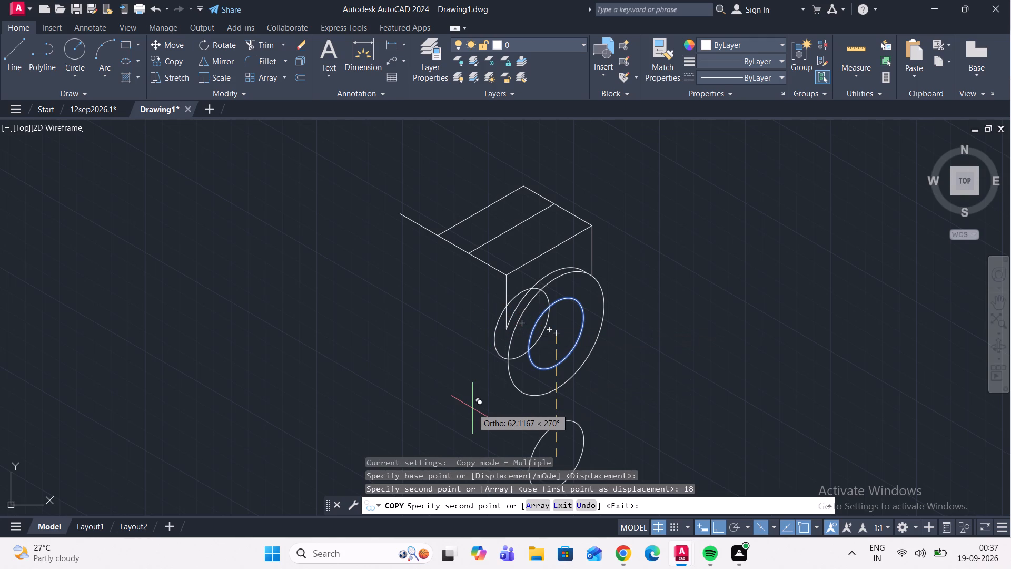
key(Escape)
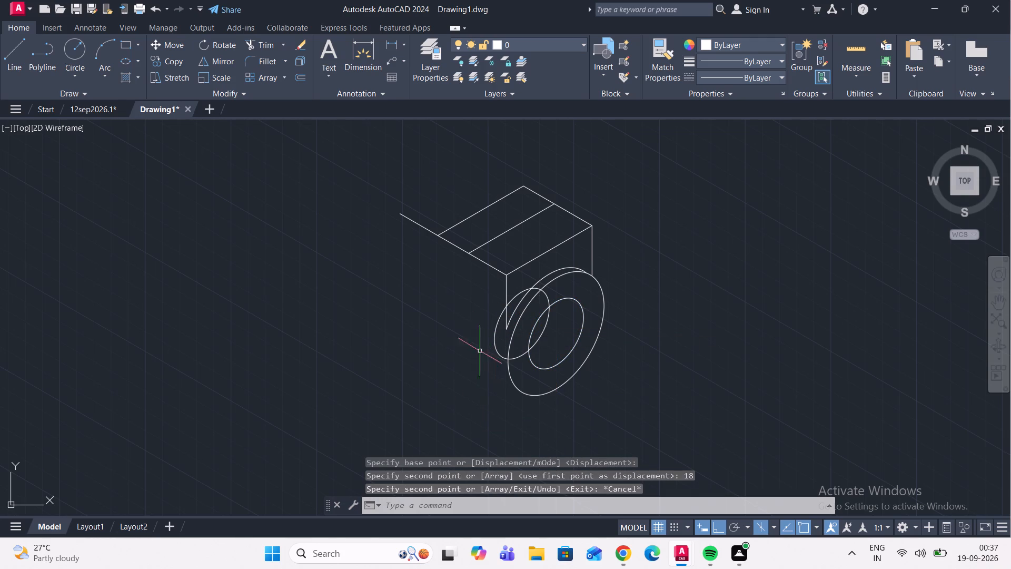
Trim the copied 32-diameter isocircle so only its arc inside the front hole remains.
scroll(497, 291, up, 1)
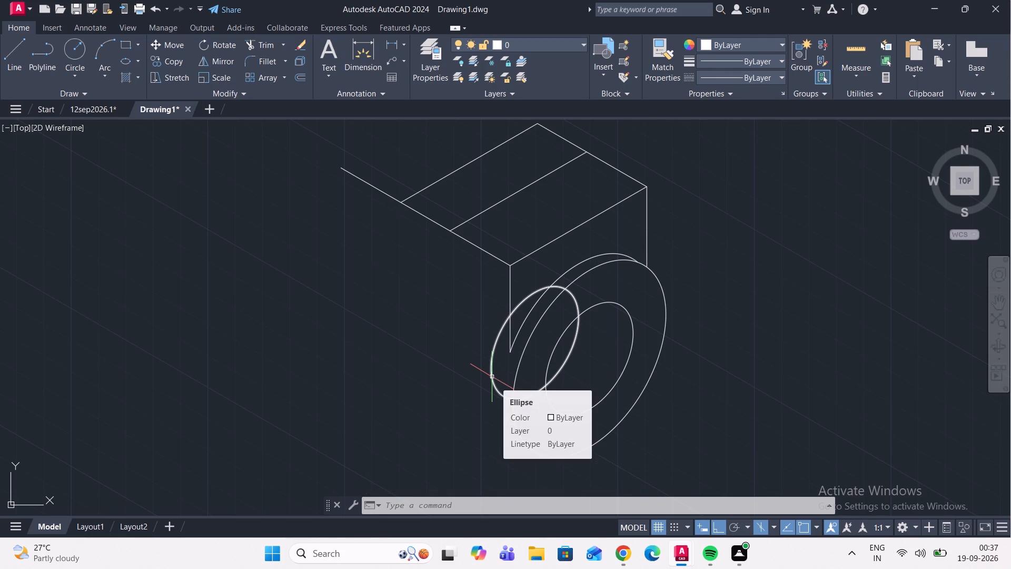
click(256, 38)
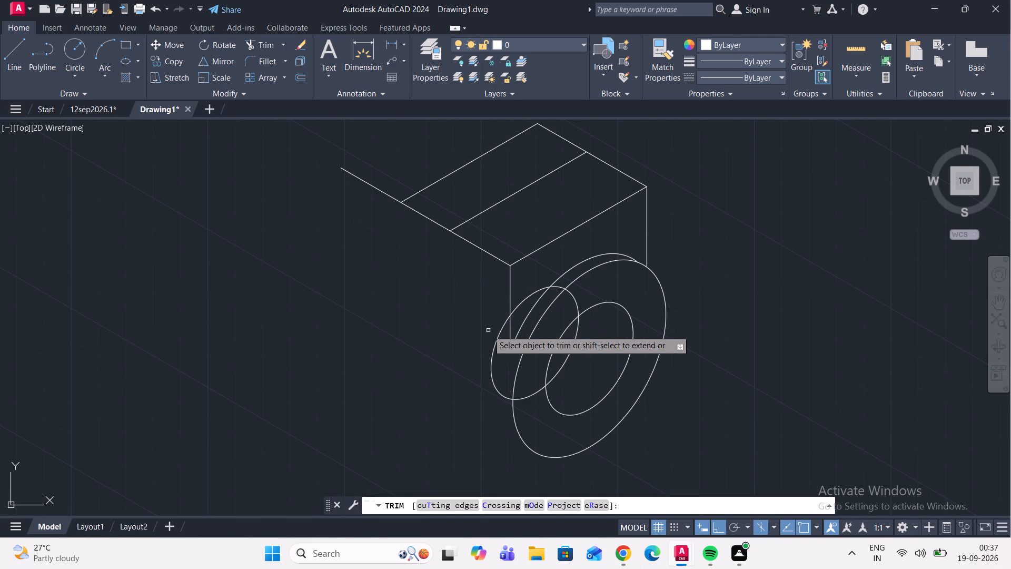
click(494, 342)
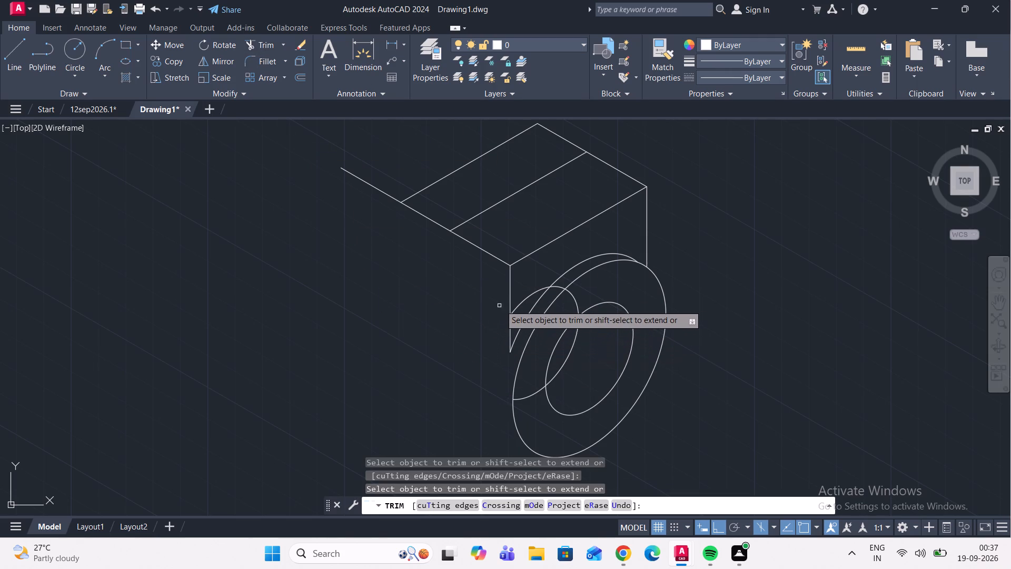
click(518, 307)
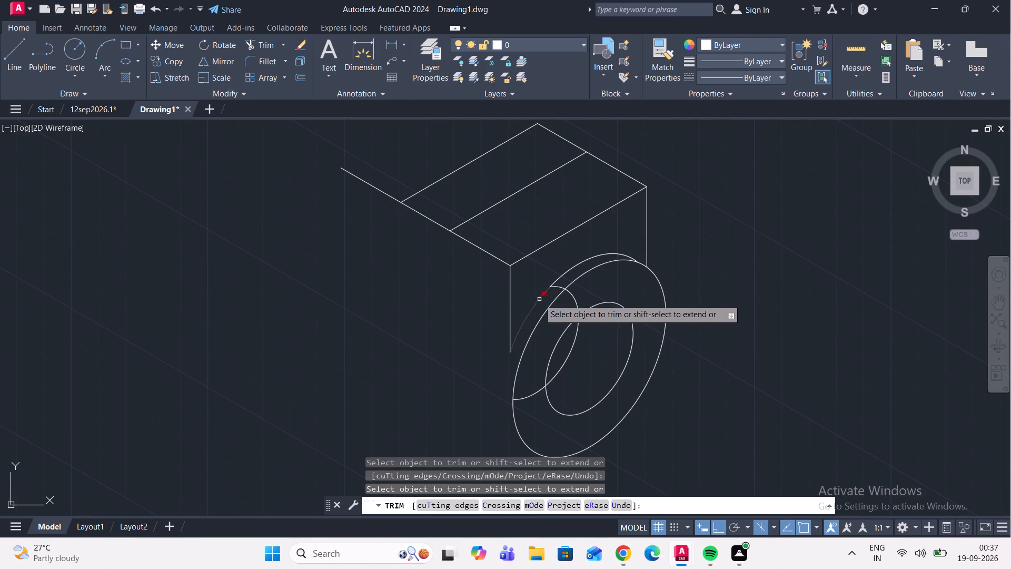
scroll(542, 297, up, 2)
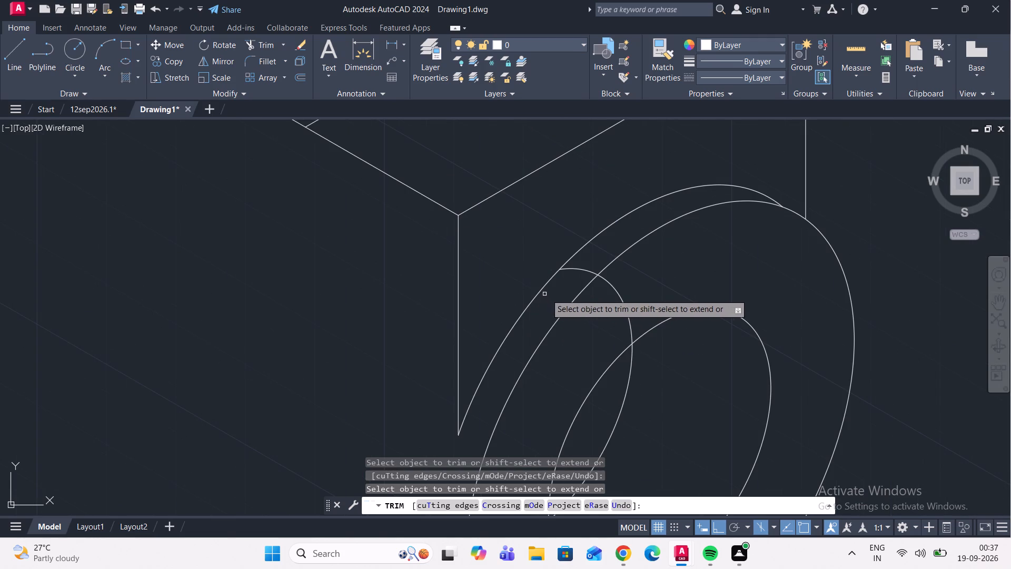
click(586, 272)
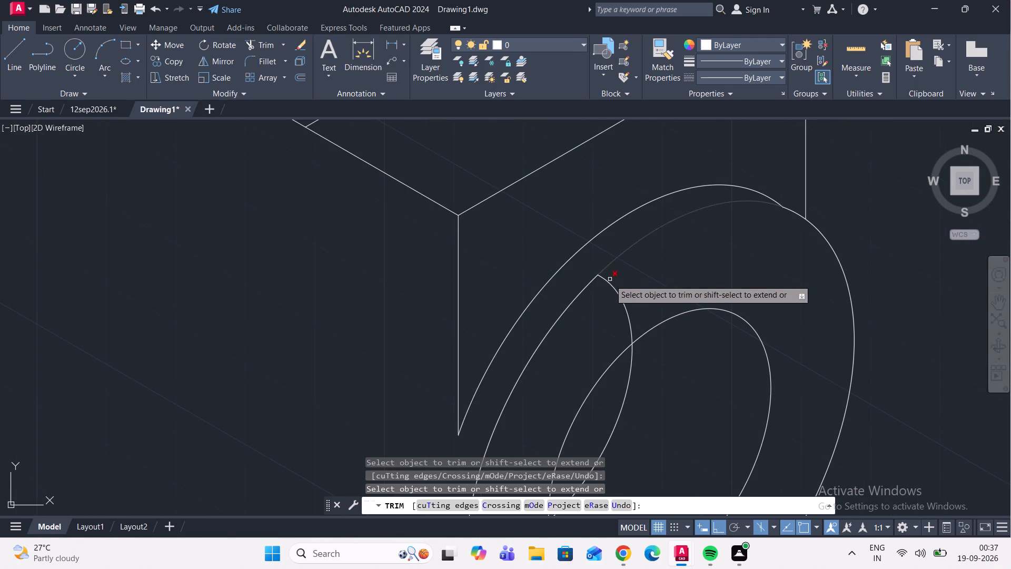
click(612, 287)
scroll(617, 257, down, 5)
scroll(606, 291, up, 3)
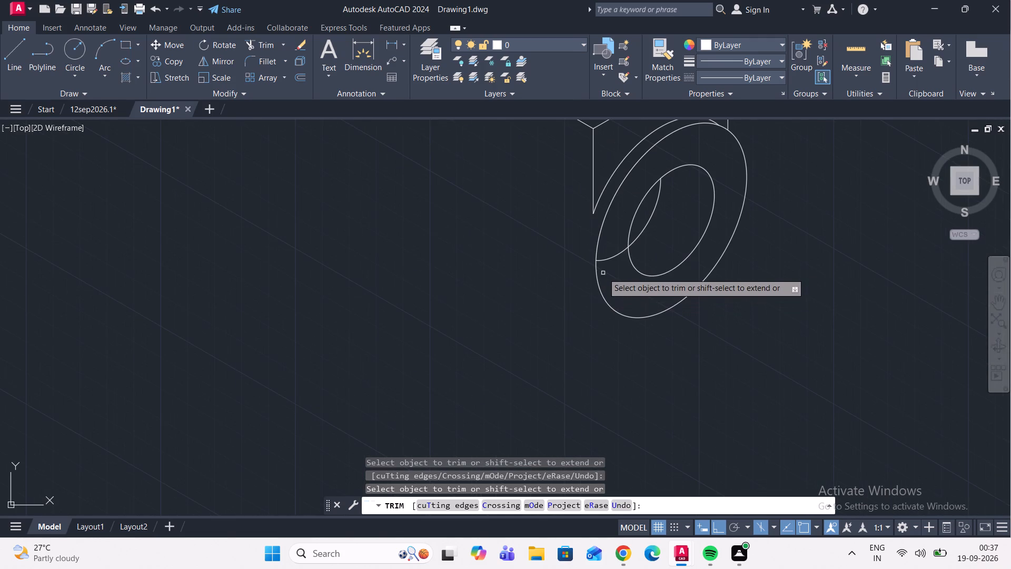
click(611, 258)
scroll(608, 269, down, 2)
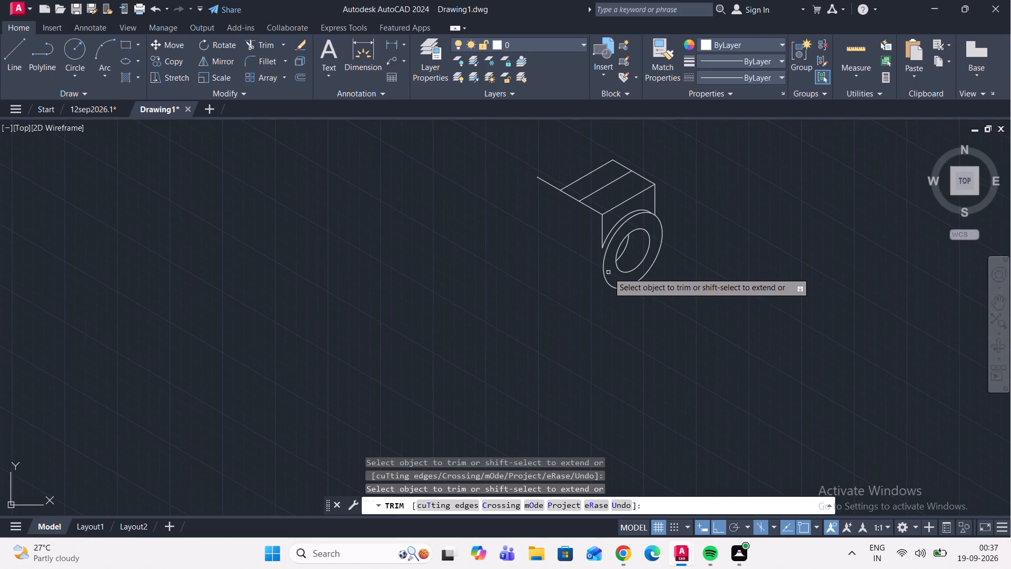
middle_drag(608, 277, 614, 300)
key(Escape)
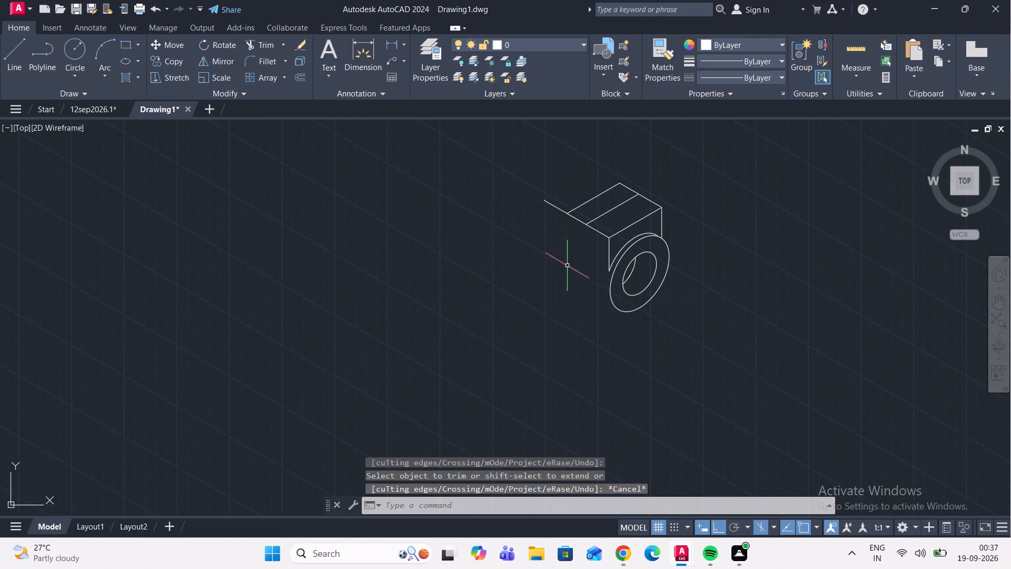
Copy the outer 56-diameter isocircle from its centre by 18 units back toward the left vertical side edge.
scroll(617, 224, up, 1)
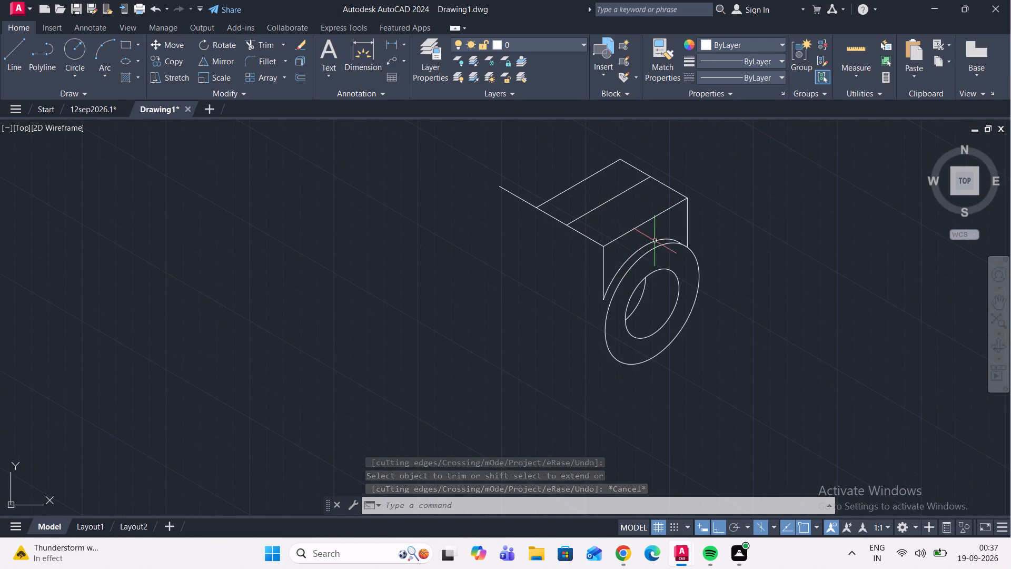
scroll(620, 270, up, 1)
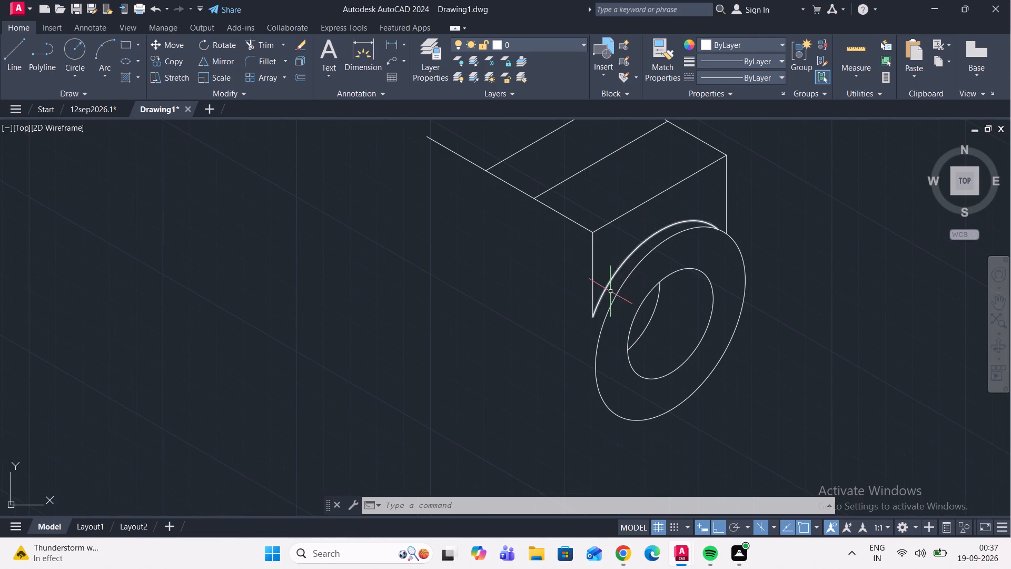
scroll(602, 339, up, 2)
click(606, 344)
click(574, 324)
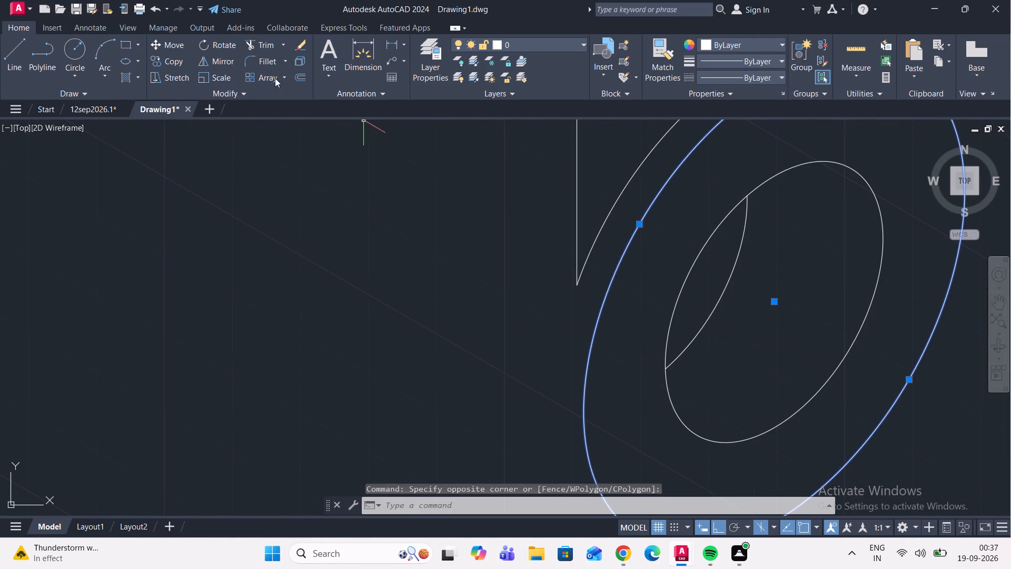
click(170, 63)
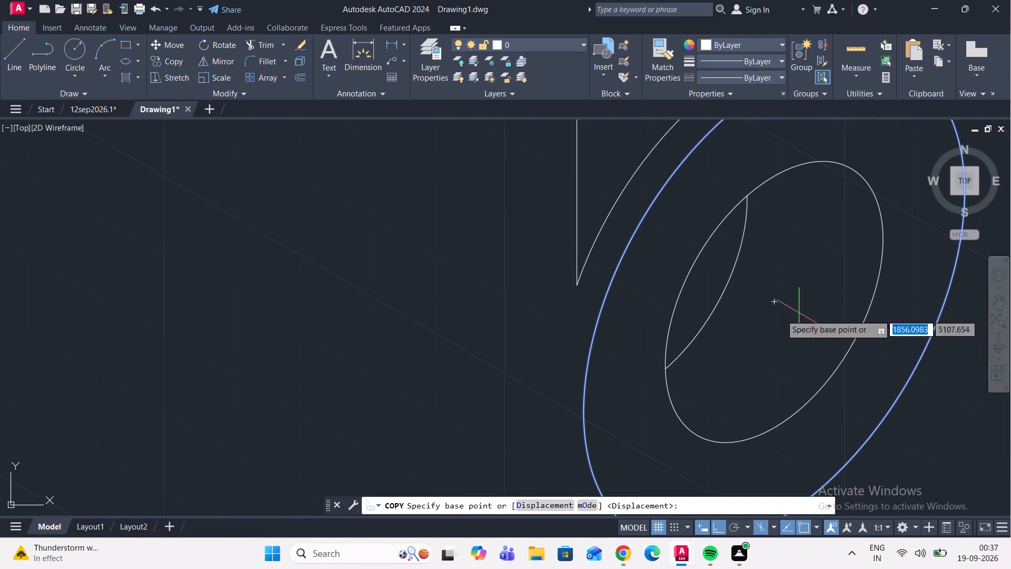
click(774, 302)
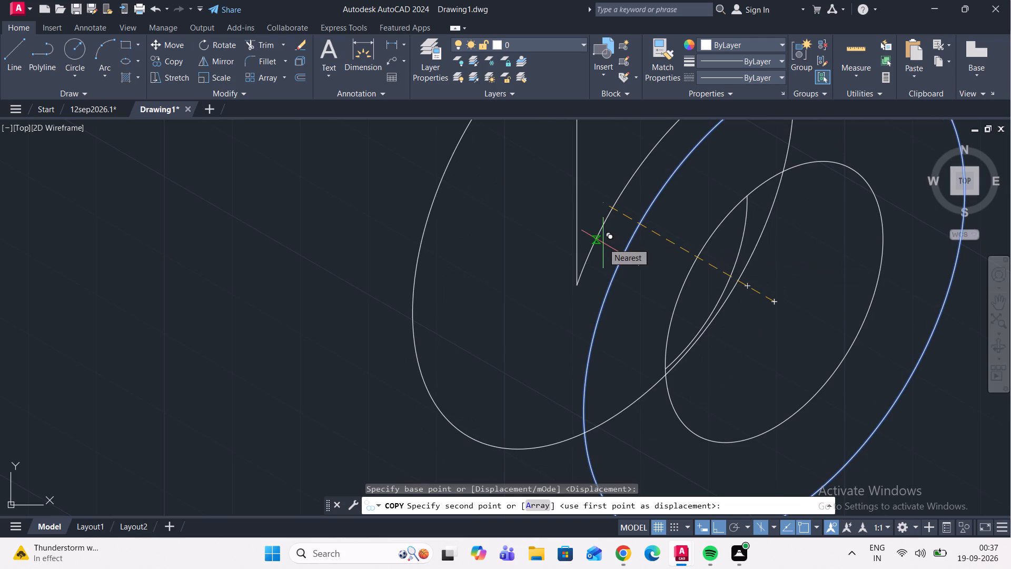
text(18)
key(Return)
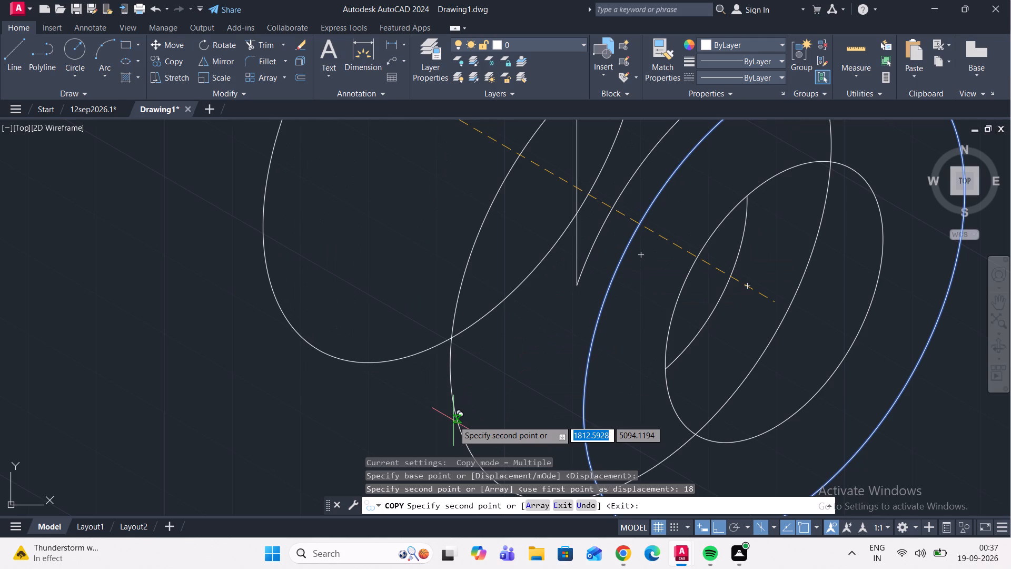
key(Escape)
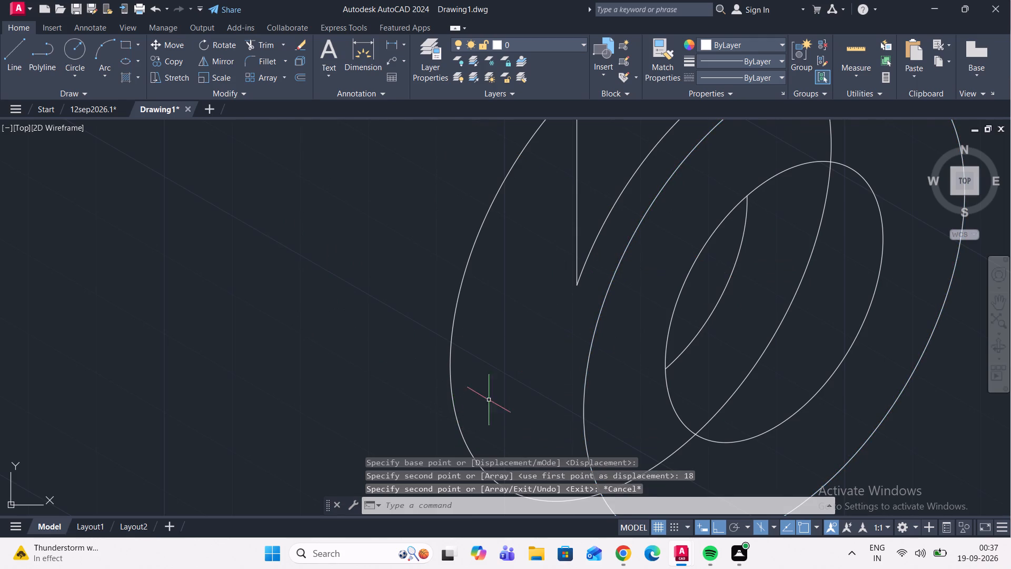
Draw a line joining the lower edges of the front 56-diameter isocircle and its copy behind it.
scroll(507, 393, down, 2)
middle_drag(559, 337, 579, 229)
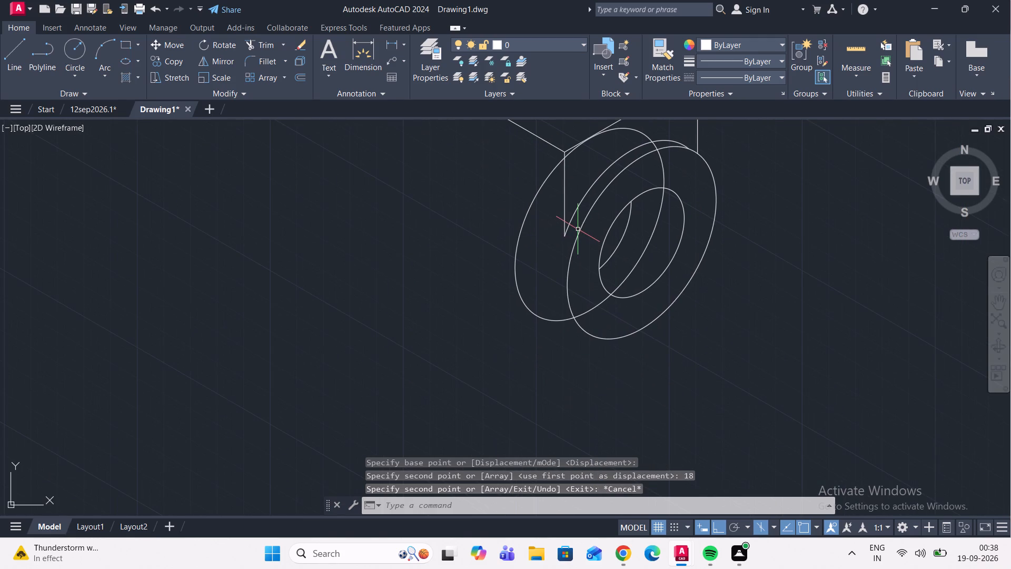
click(11, 50)
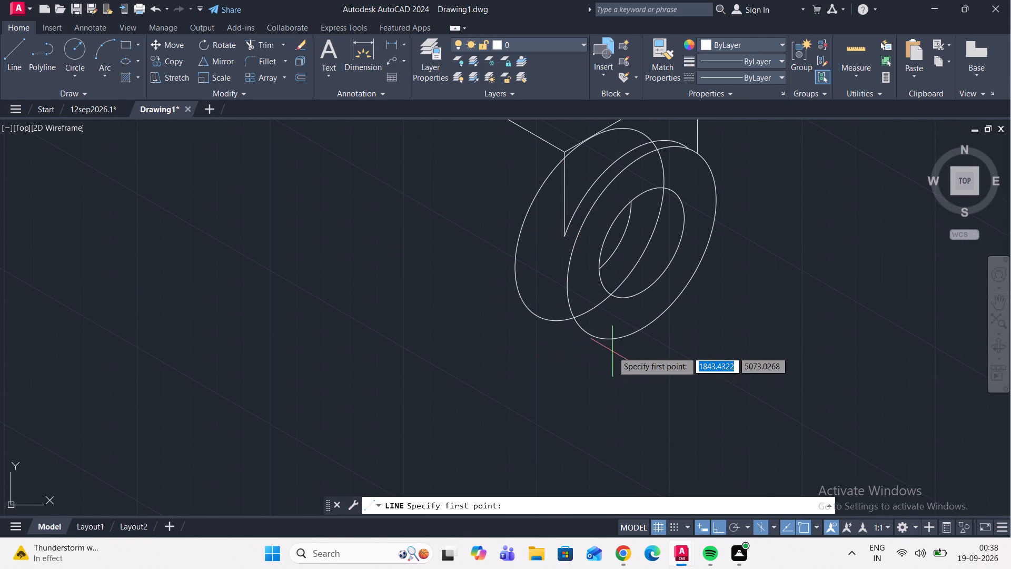
click(588, 336)
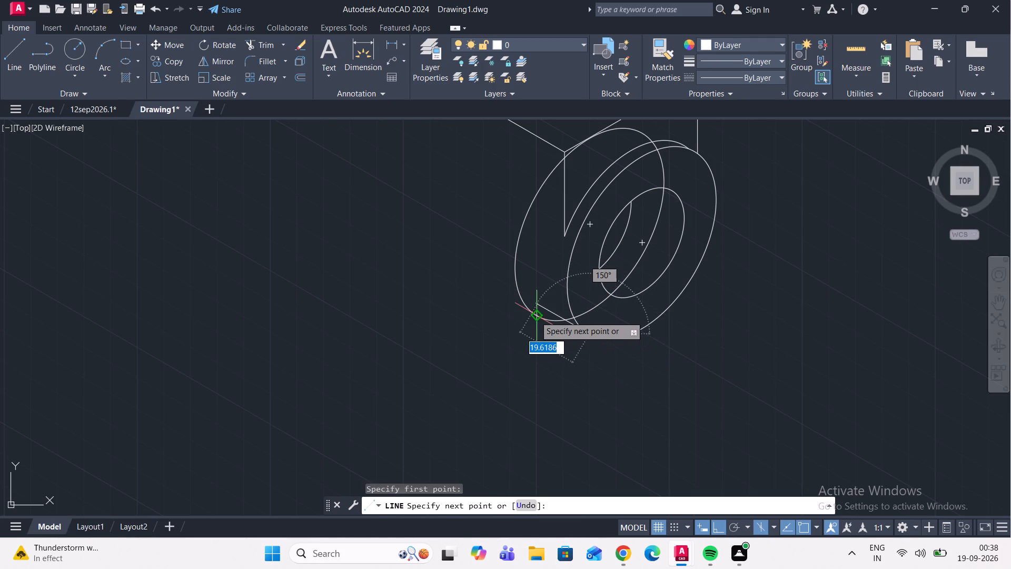
click(535, 316)
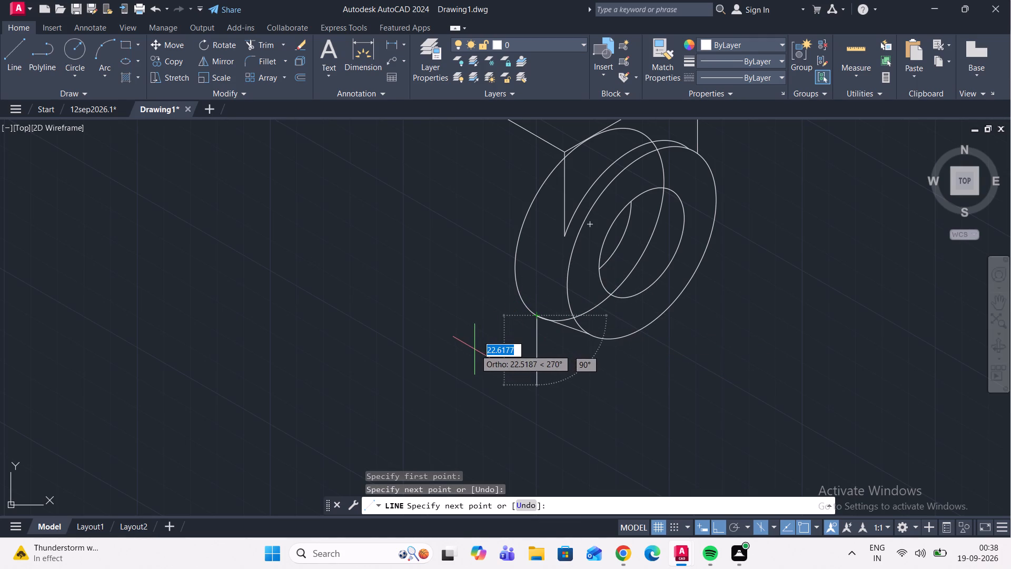
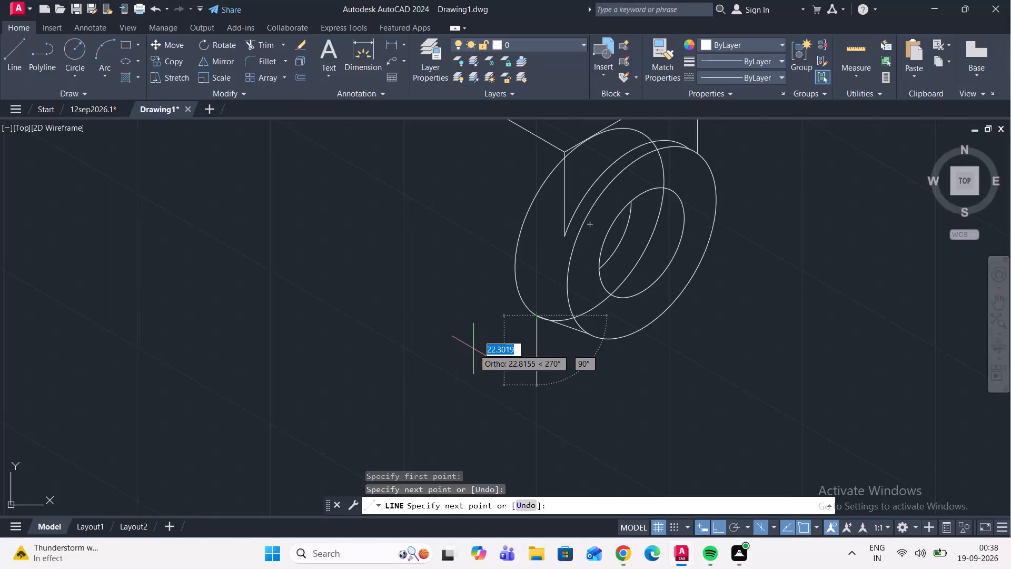
Delete the copied 56-diameter isocircle behind the boss together with the line joining the two lower edges.
key(Escape)
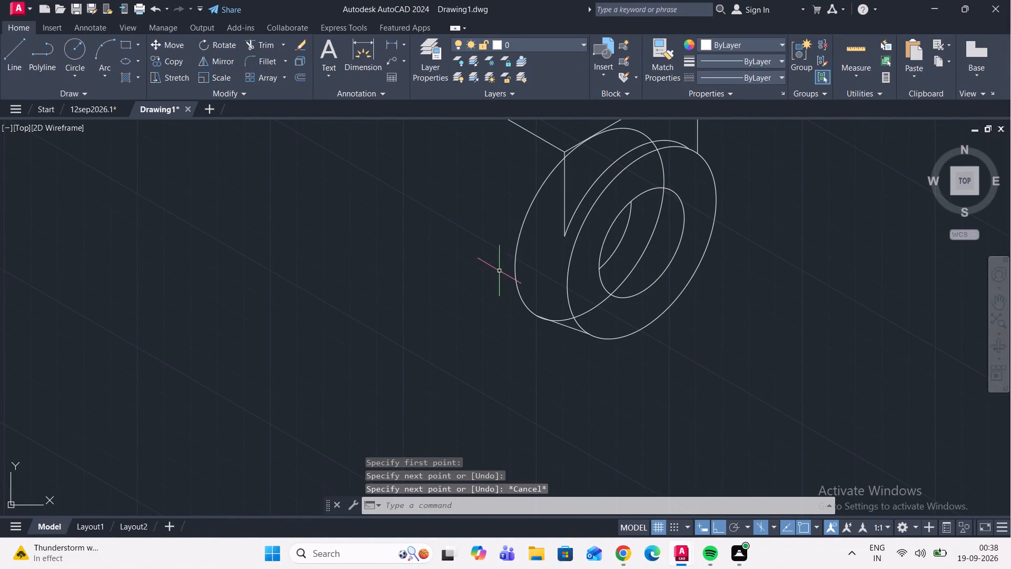
click(523, 260)
click(500, 247)
scroll(557, 329, up, 2)
click(560, 318)
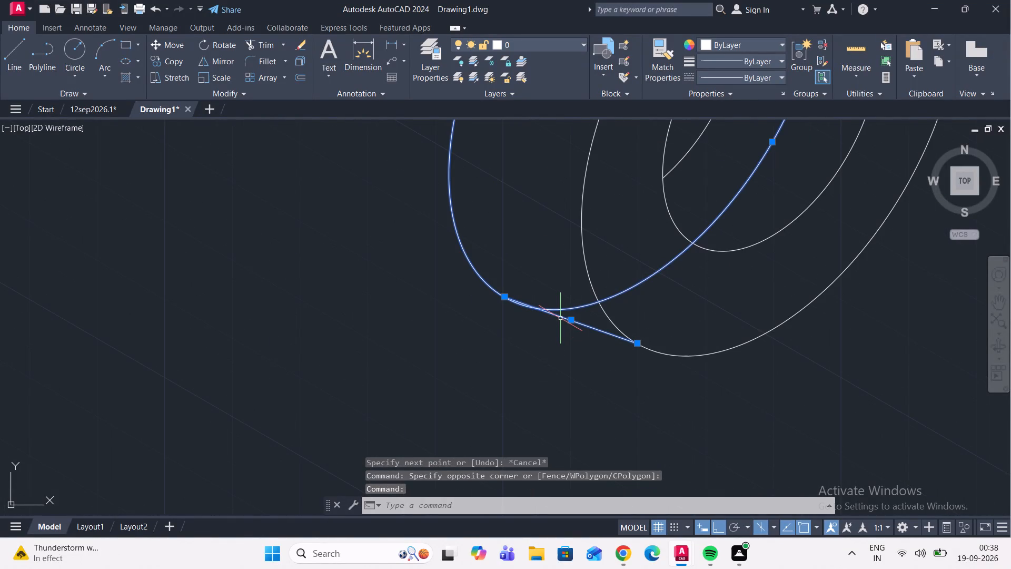
key(Delete)
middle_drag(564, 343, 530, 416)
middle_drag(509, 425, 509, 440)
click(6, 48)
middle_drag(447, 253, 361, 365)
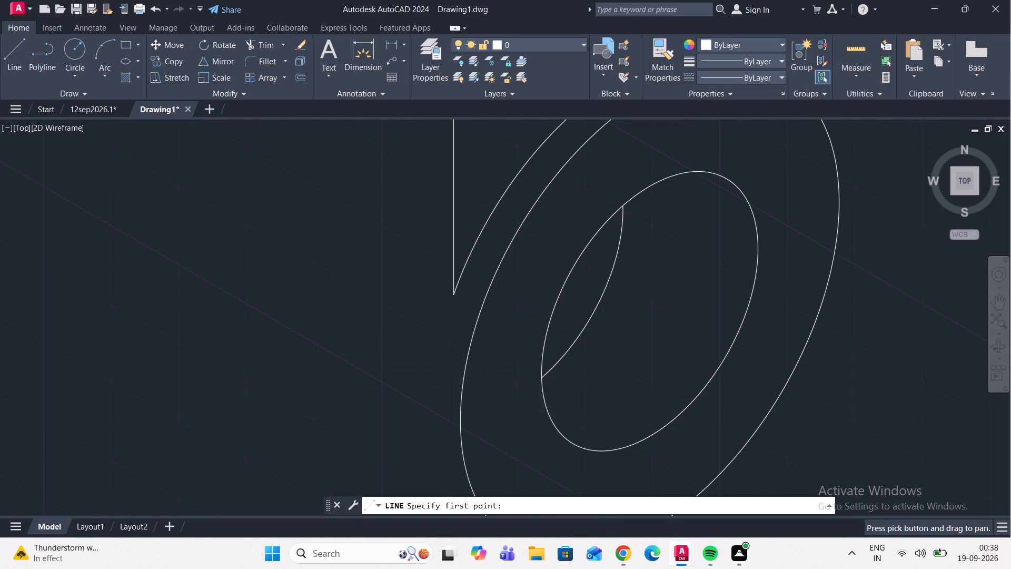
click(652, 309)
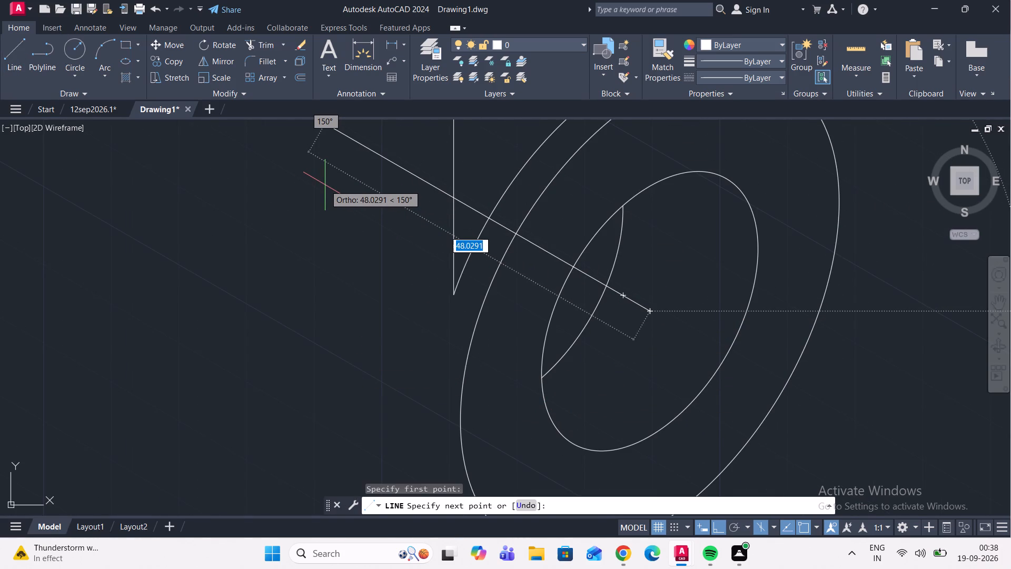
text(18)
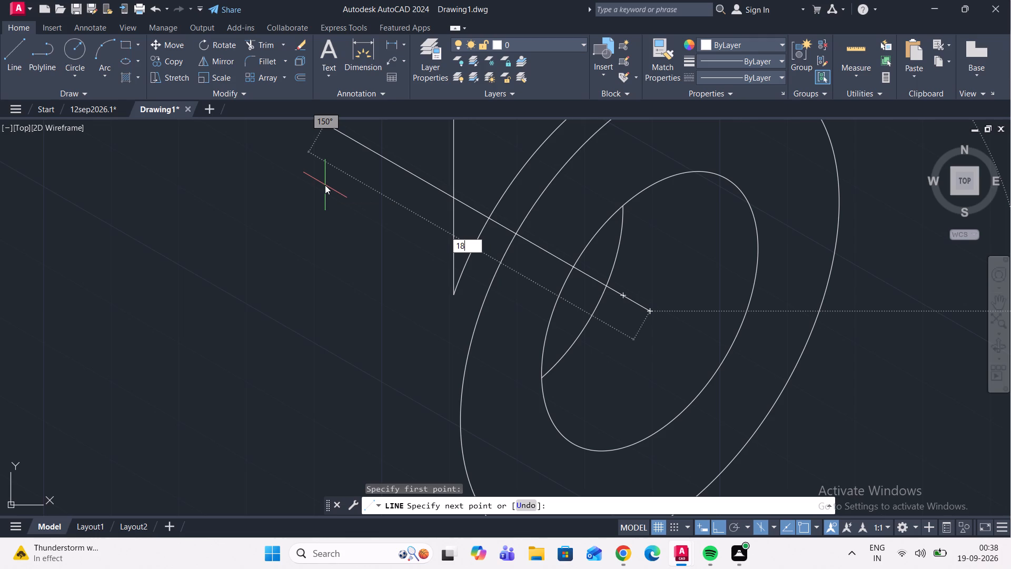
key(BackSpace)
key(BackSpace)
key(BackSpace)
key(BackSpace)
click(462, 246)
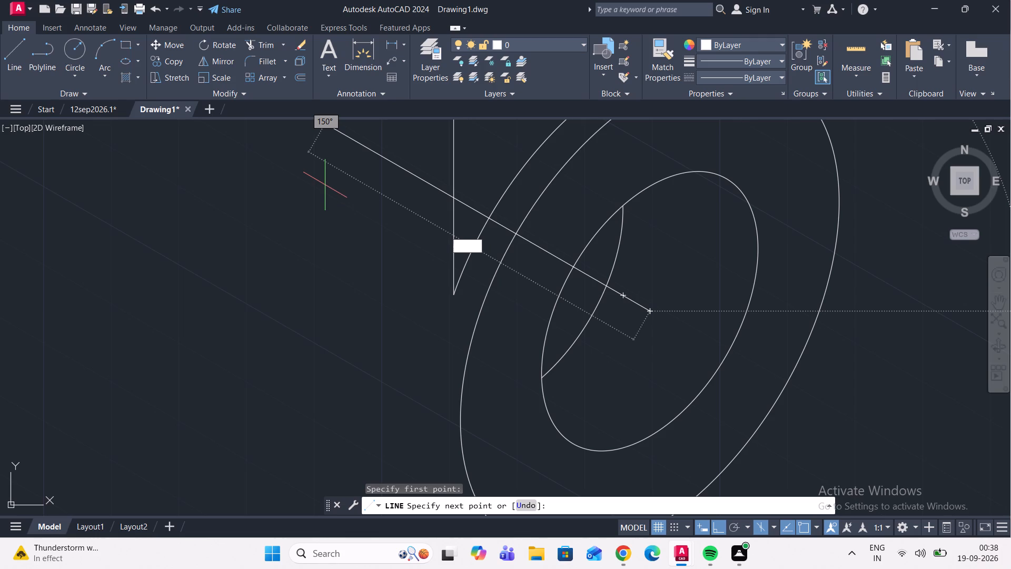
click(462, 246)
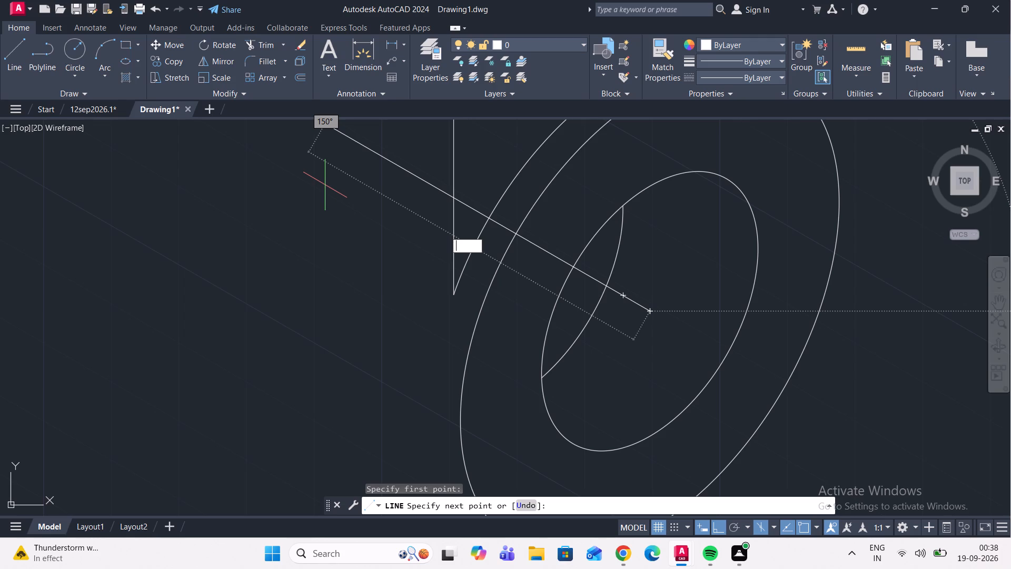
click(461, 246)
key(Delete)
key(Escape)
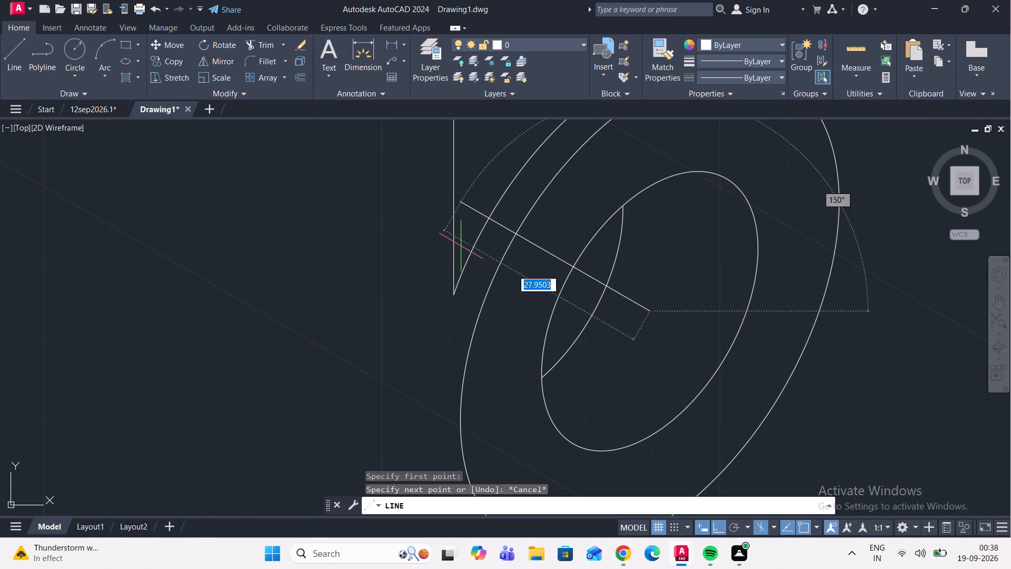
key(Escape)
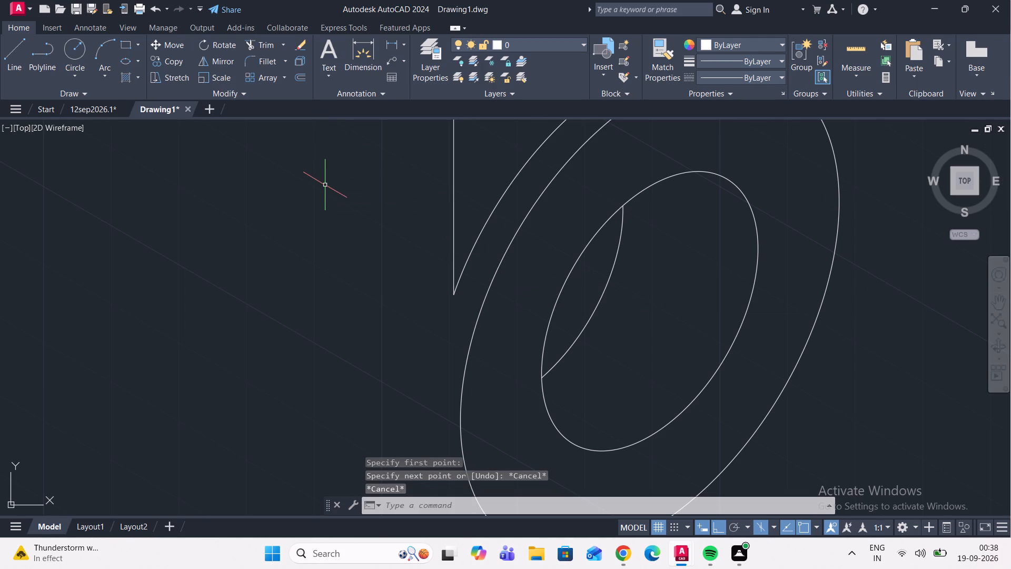
Set the drawing units' length precision to 0 decimal places.
text(un)
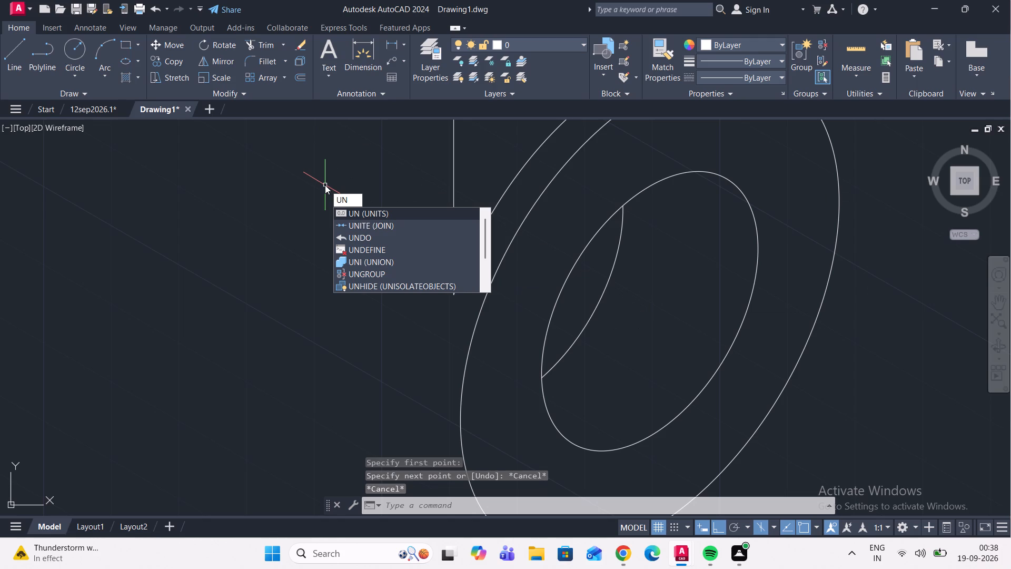
key(Return)
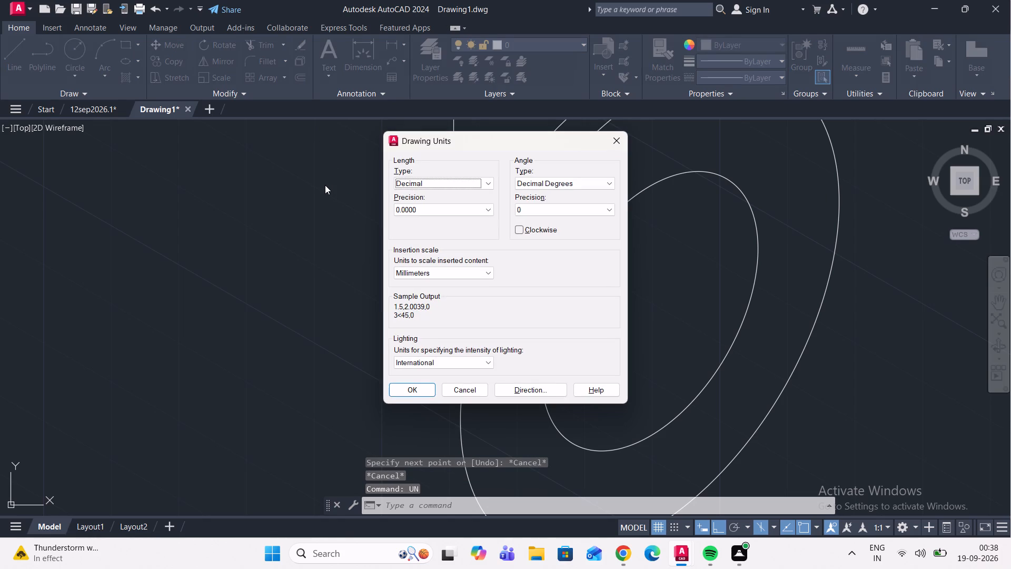
click(444, 204)
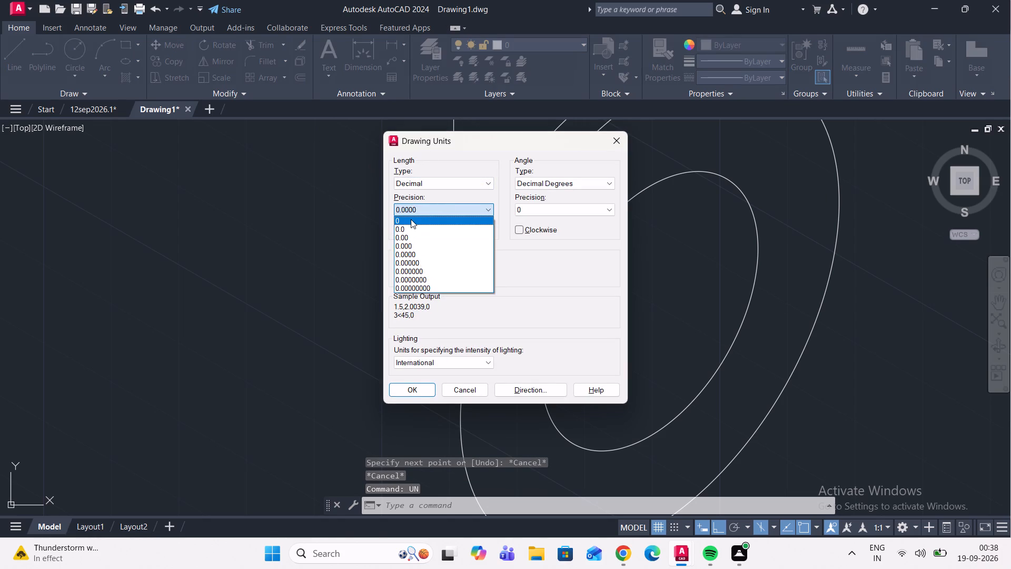
click(411, 219)
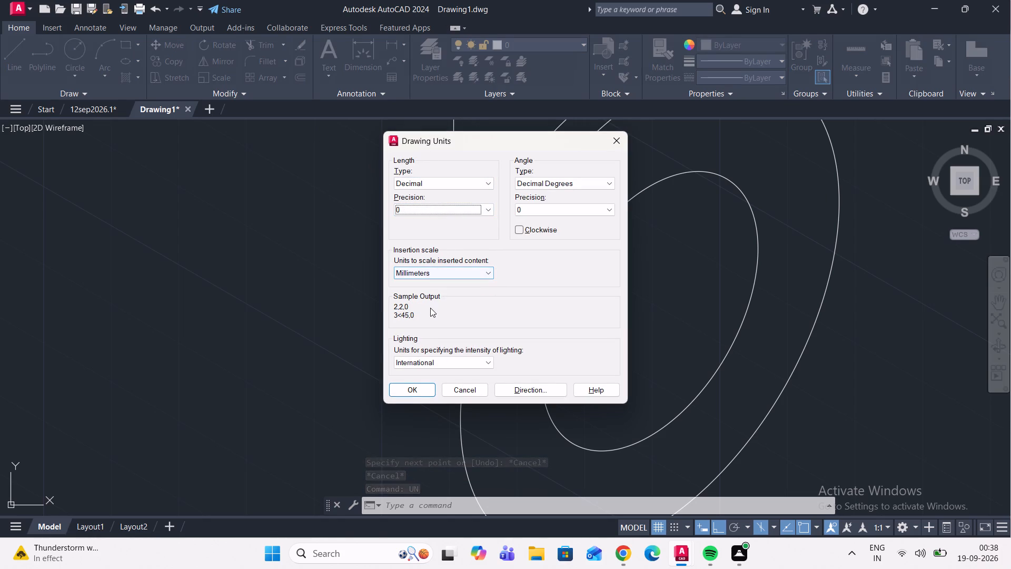
click(410, 390)
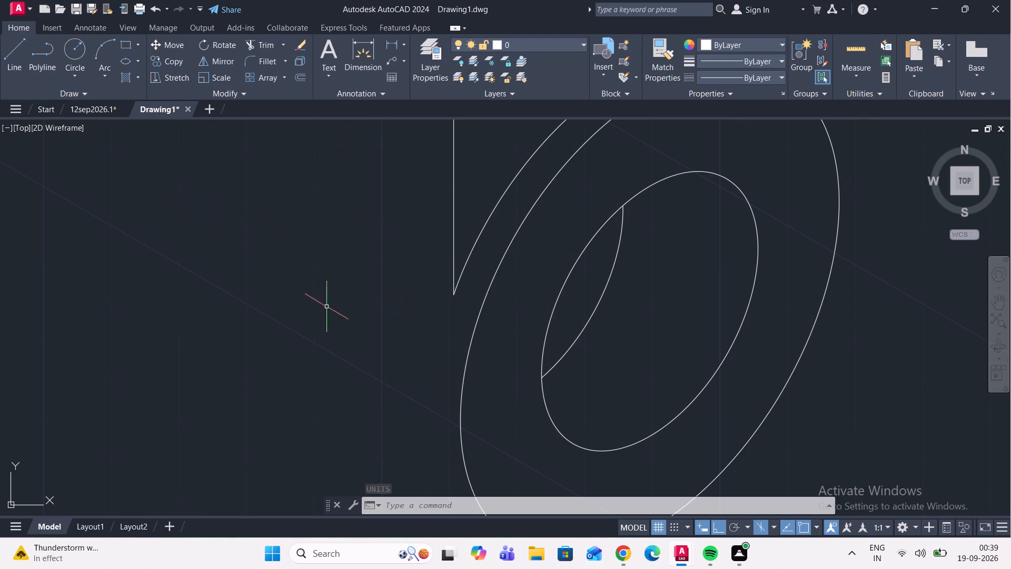
Draw an 18-unit line from the centre of the front isocircles back along the 150° isometric axis.
click(13, 49)
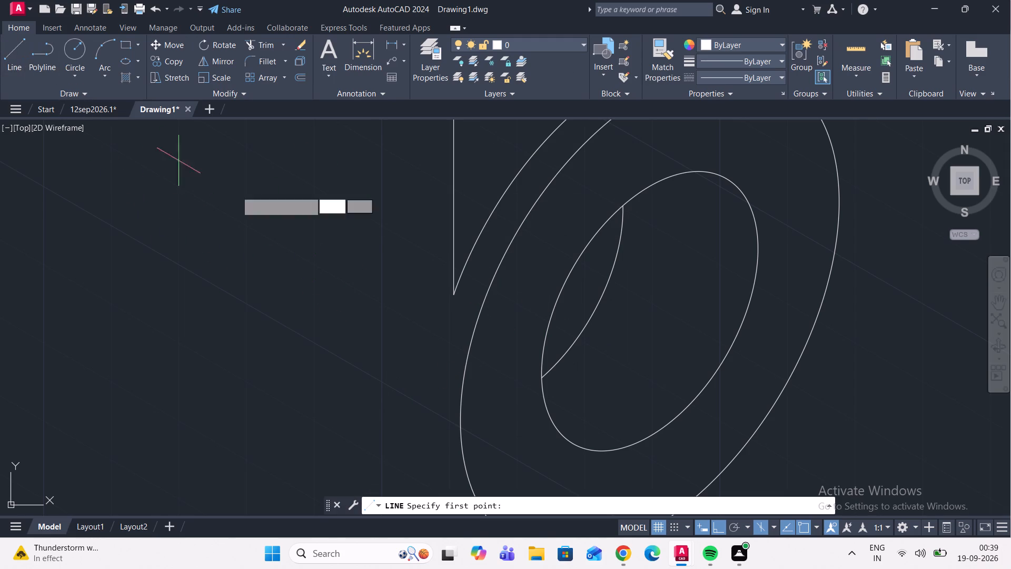
click(651, 309)
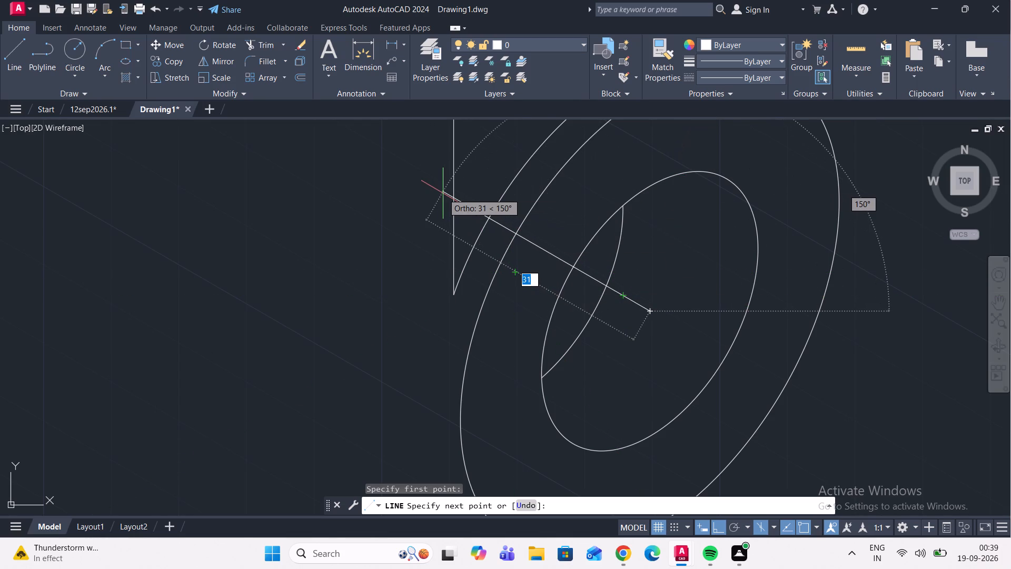
text(18)
key(Return)
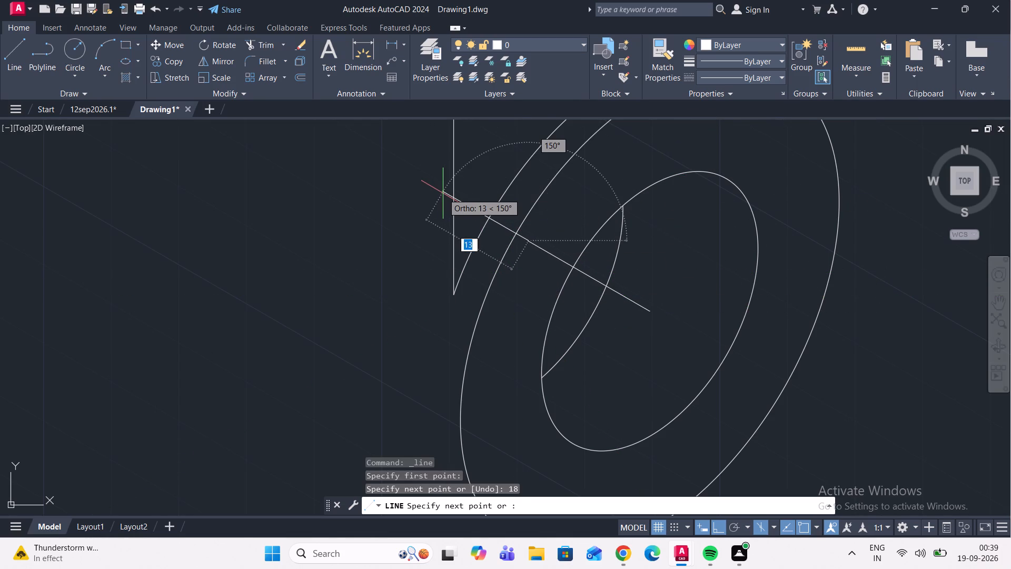
key(Escape)
Draw a 56-diameter isocircle on the right isoplane, centred on the back end of the 18-unit centre line.
scroll(607, 278, down, 1)
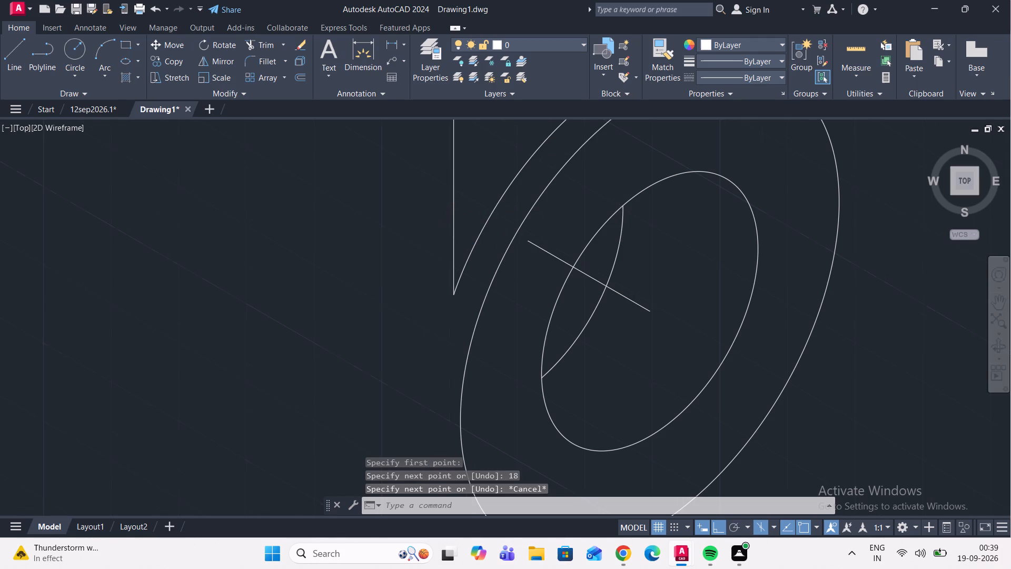
scroll(607, 278, down, 1)
middle_drag(604, 262, 625, 262)
scroll(613, 262, up, 2)
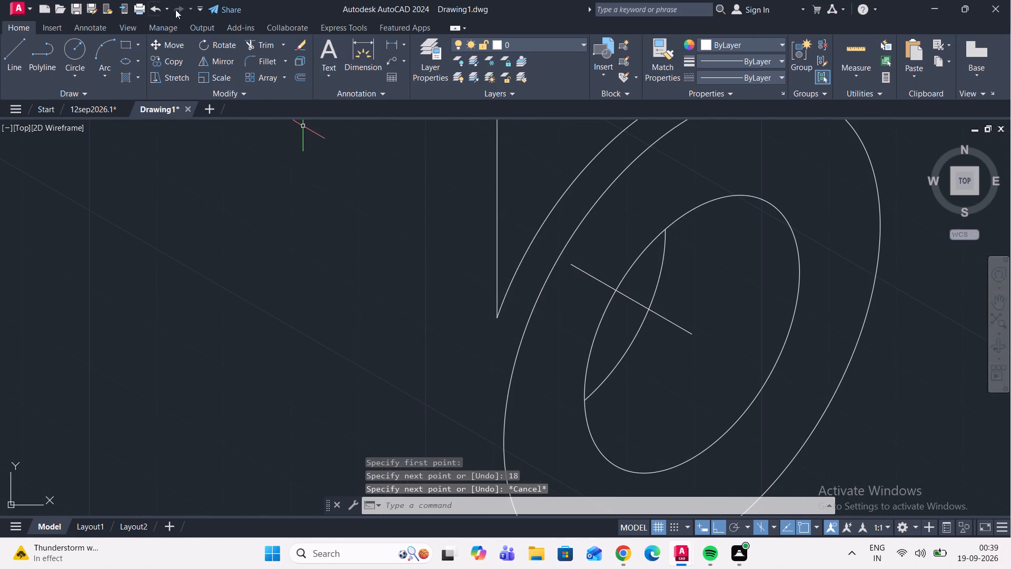
click(131, 64)
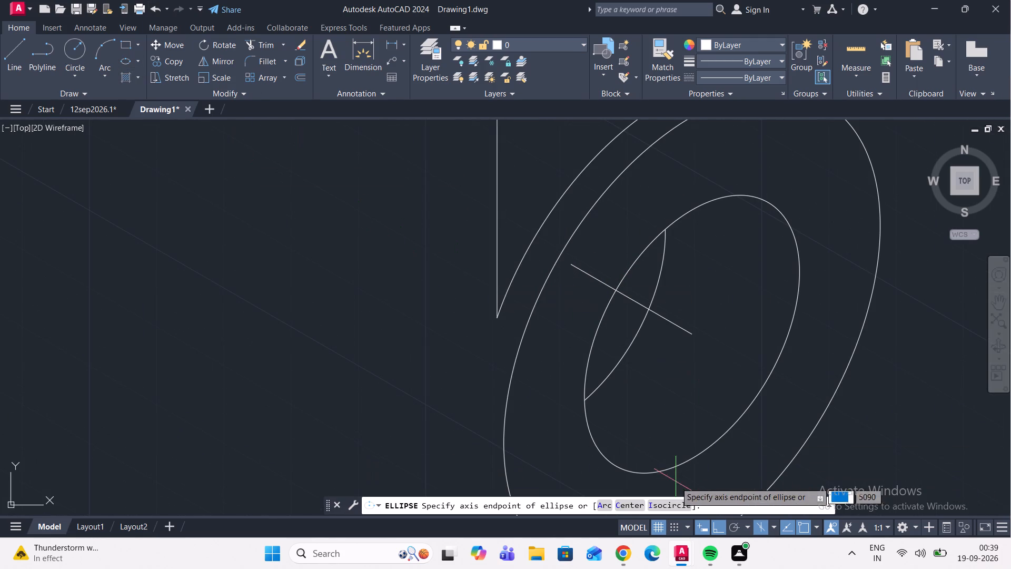
click(669, 502)
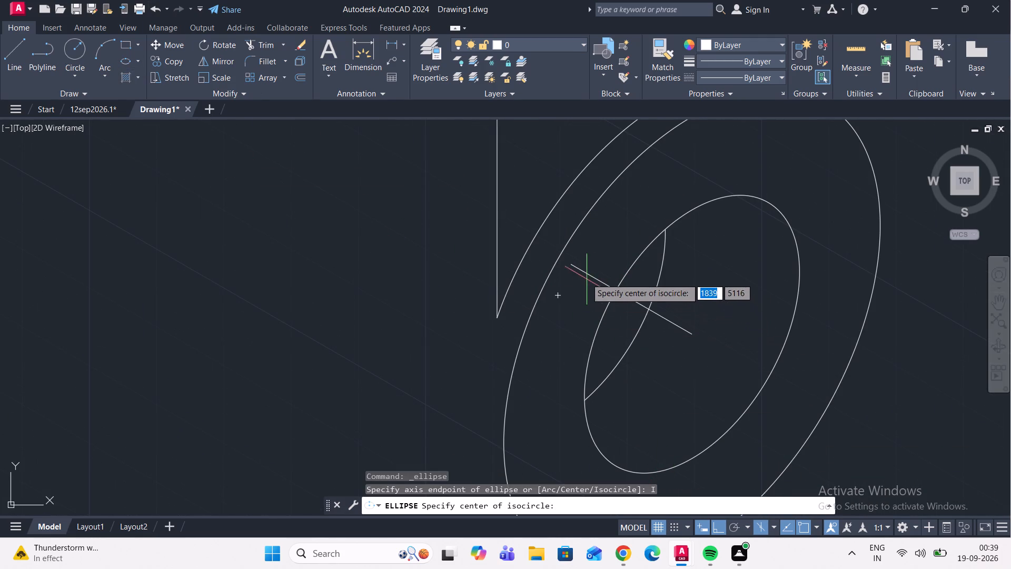
click(573, 263)
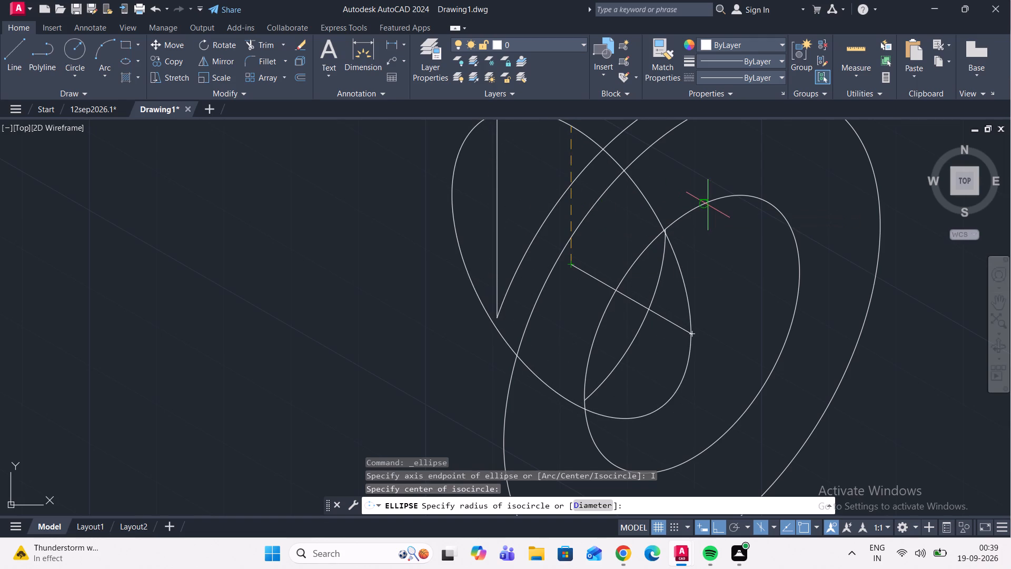
key(F5)
key(F5)
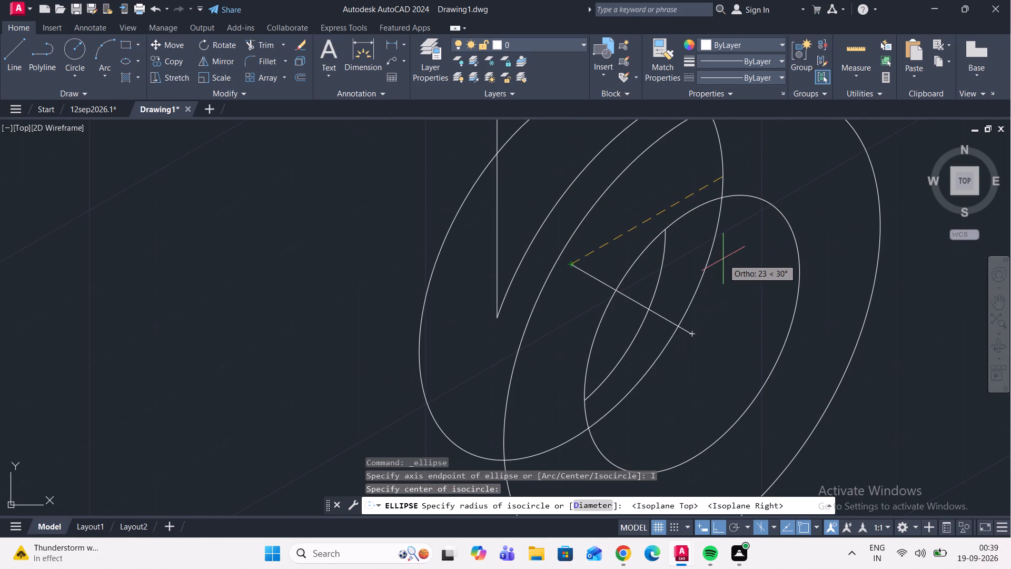
click(596, 504)
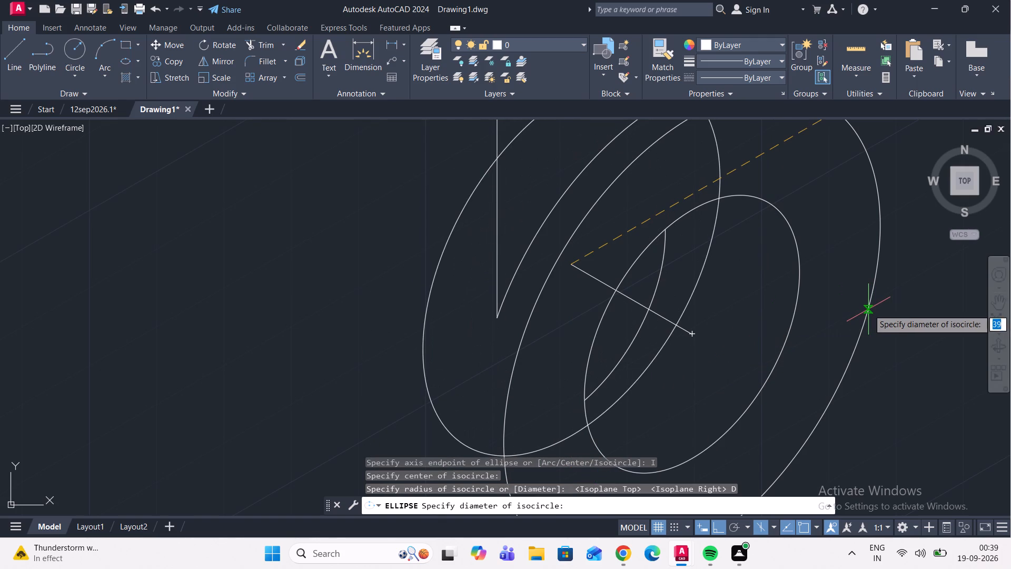
text(56)
key(Return)
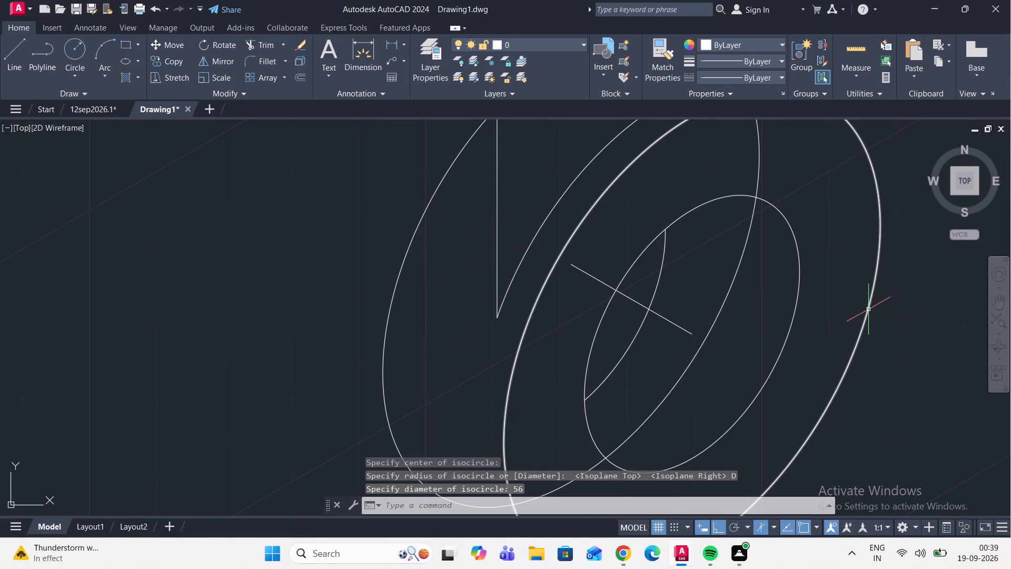
Draw a line joining the lower edges of the front and rear 56-diameter isocircles.
scroll(843, 309, down, 2)
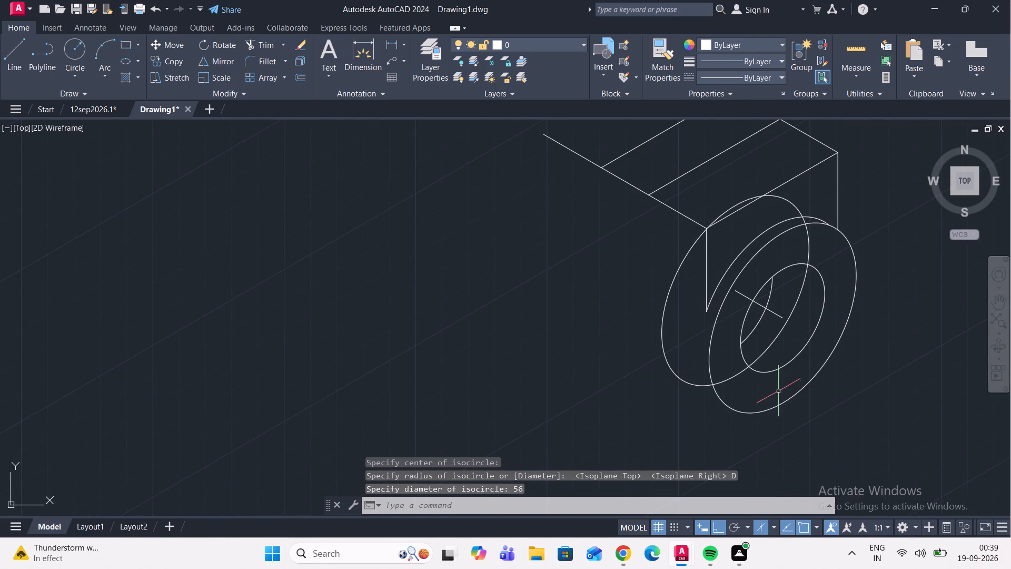
middle_drag(777, 388, 771, 375)
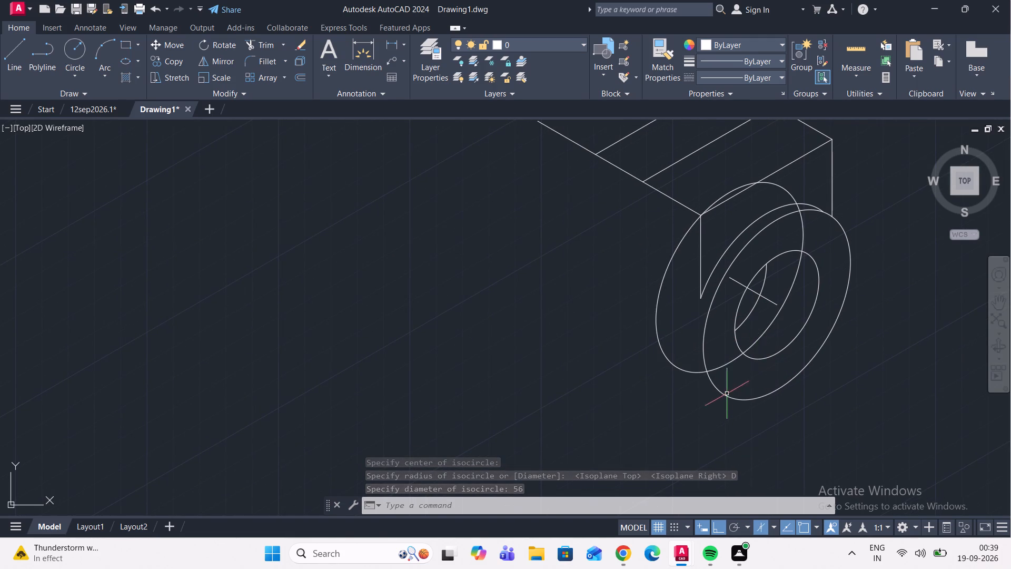
click(18, 49)
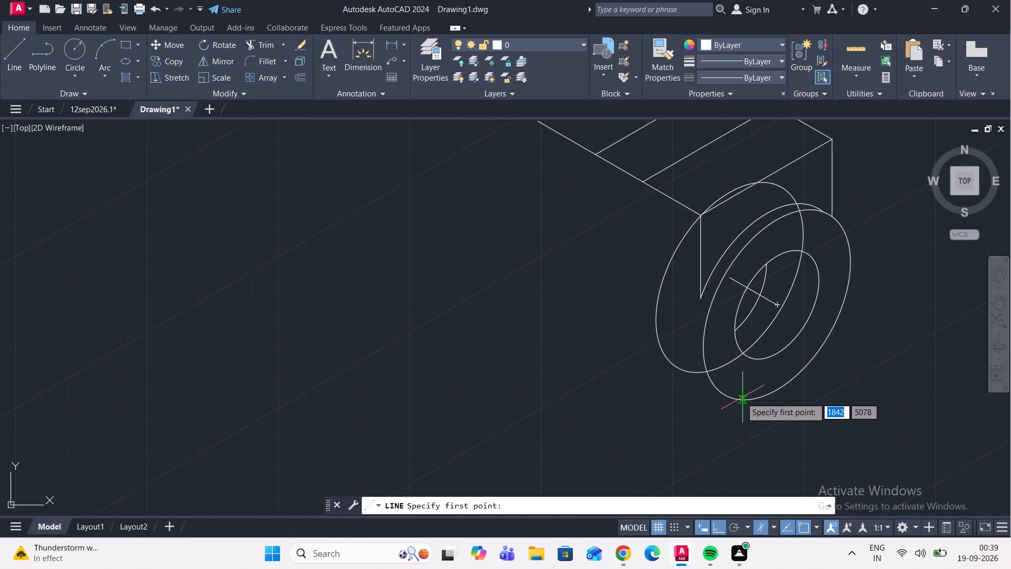
click(729, 395)
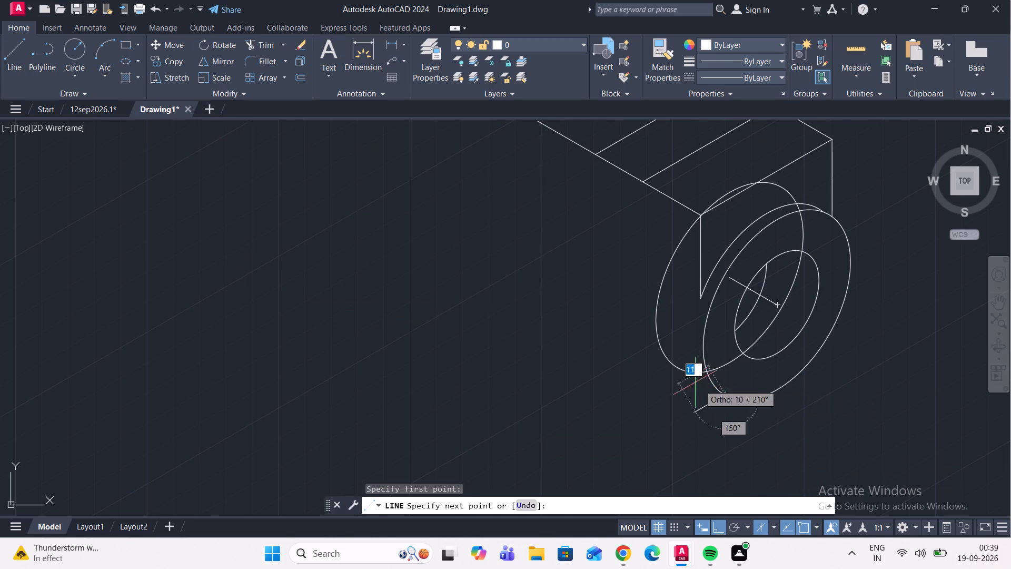
click(678, 370)
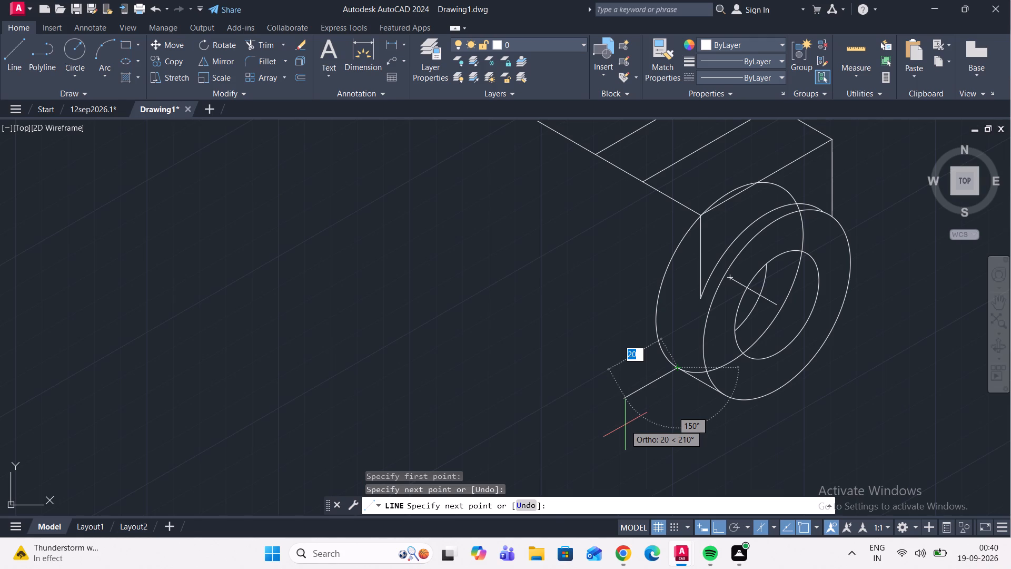
key(Escape)
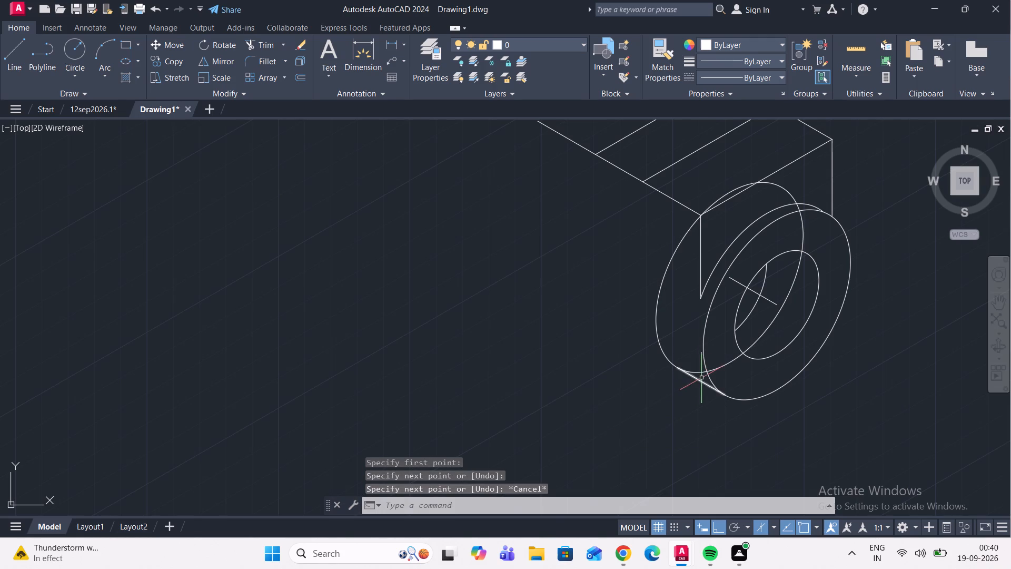
Trim the hidden lower portion of the rear 56-diameter isocircle behind the front isocircle and inside the hole.
click(272, 43)
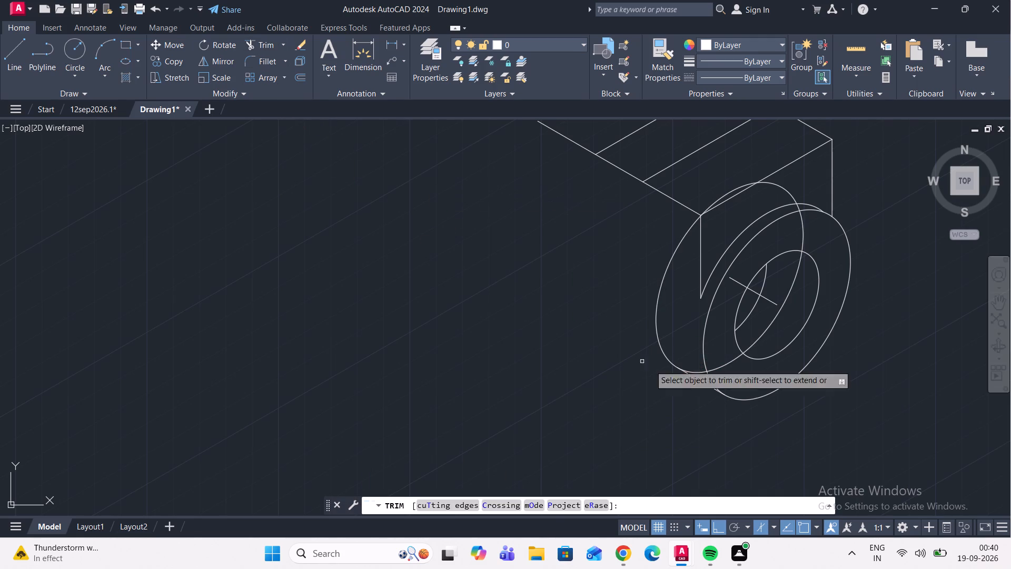
scroll(699, 368, up, 1)
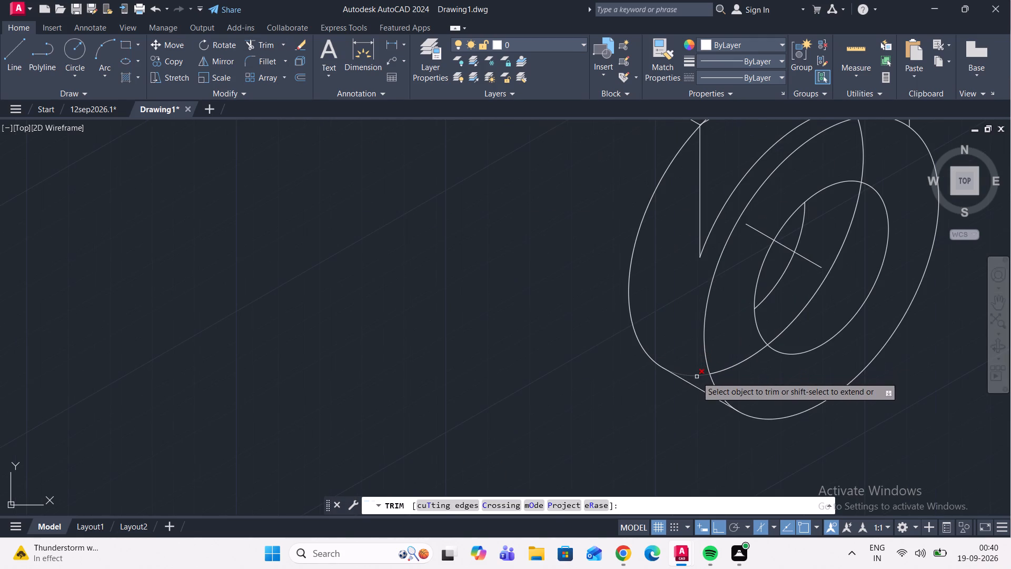
click(697, 377)
click(733, 367)
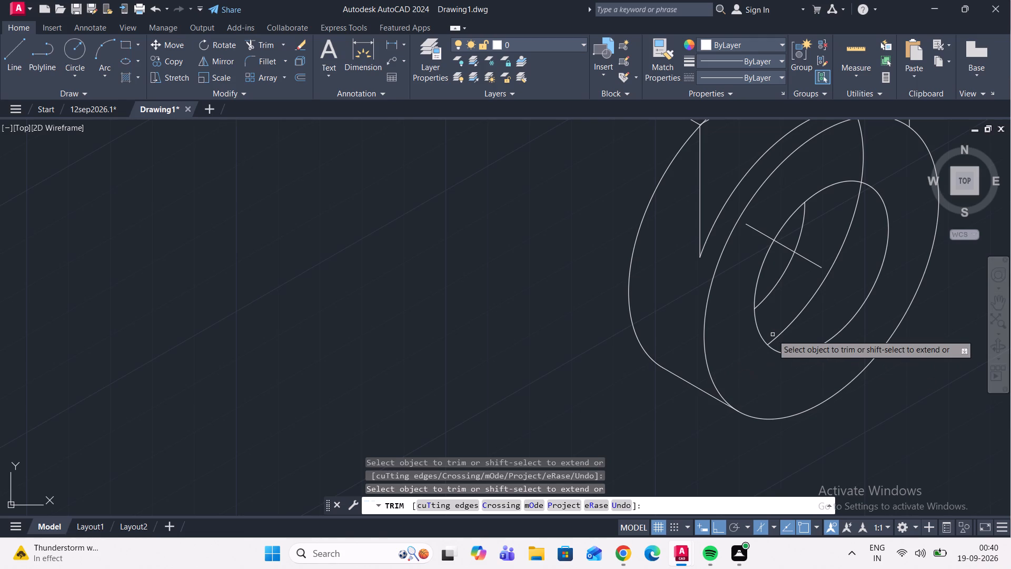
click(777, 335)
Trim away all segments of the 18-unit centre line crossing the 32-diameter hole.
middle_drag(777, 337, 701, 452)
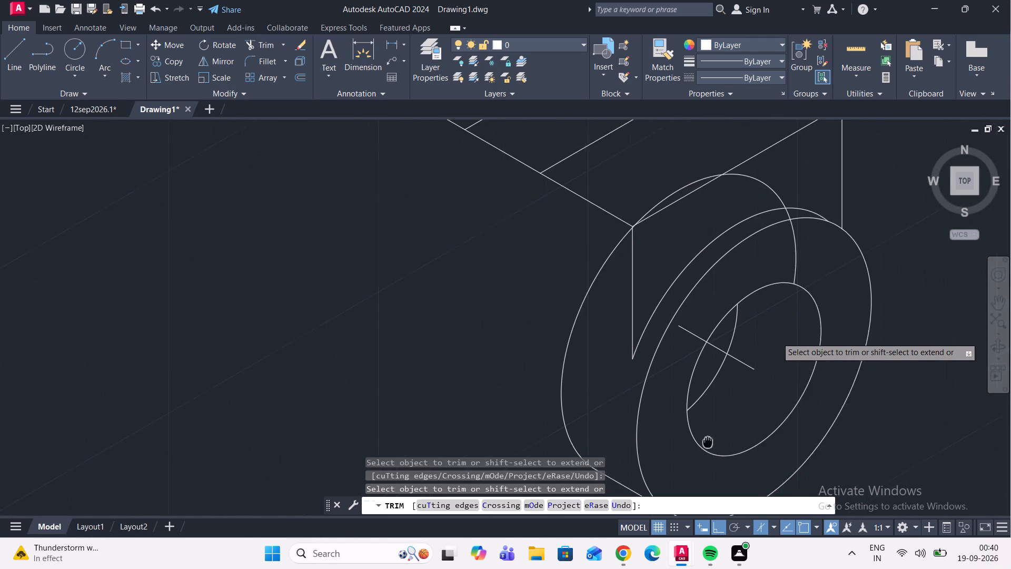
middle_drag(701, 452, 695, 460)
click(727, 384)
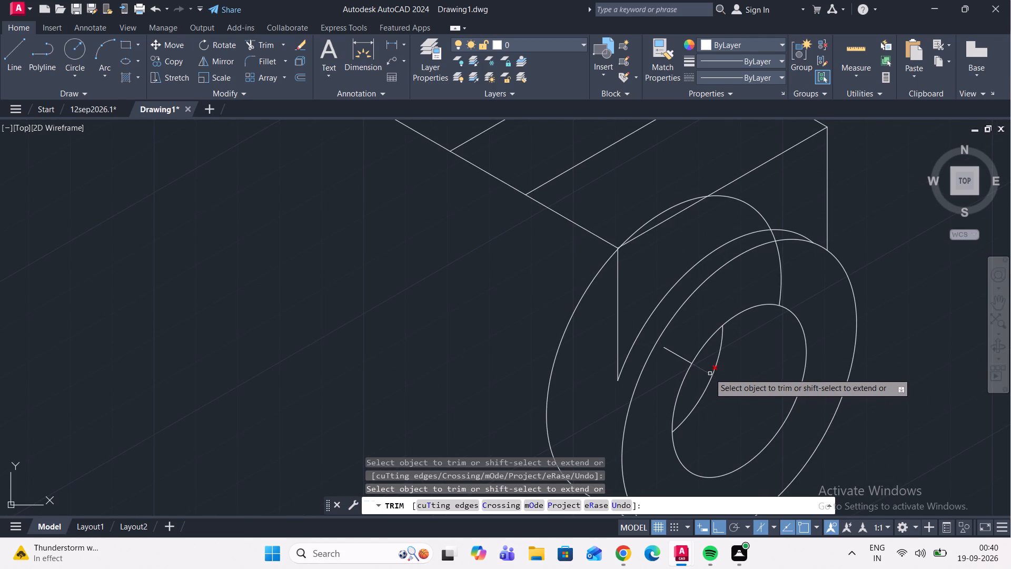
click(707, 370)
click(675, 355)
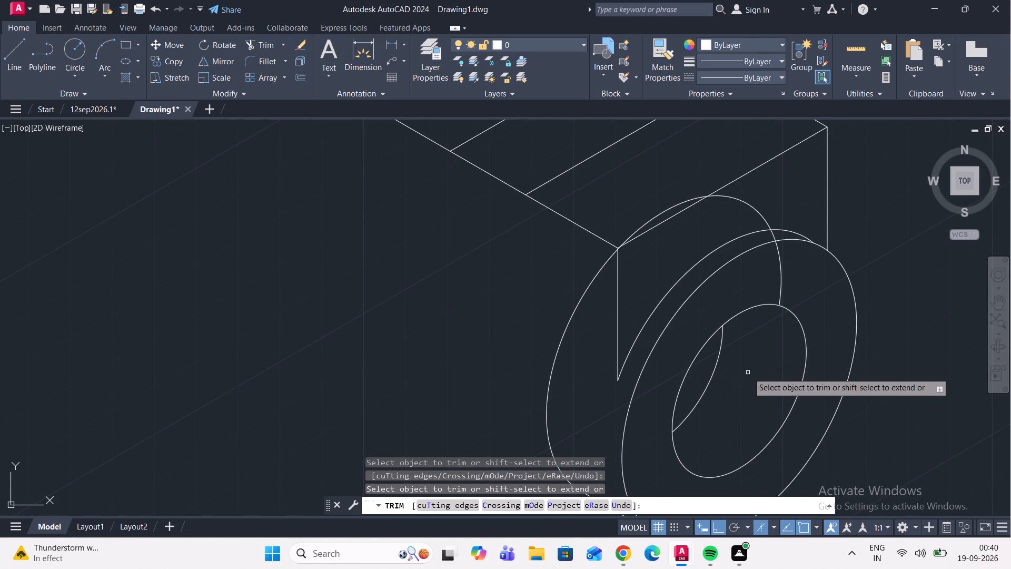
Trim the upper arc of the rear 56-diameter isocircle across the front ring, the front face and the top face.
middle_drag(763, 390, 747, 410)
click(763, 310)
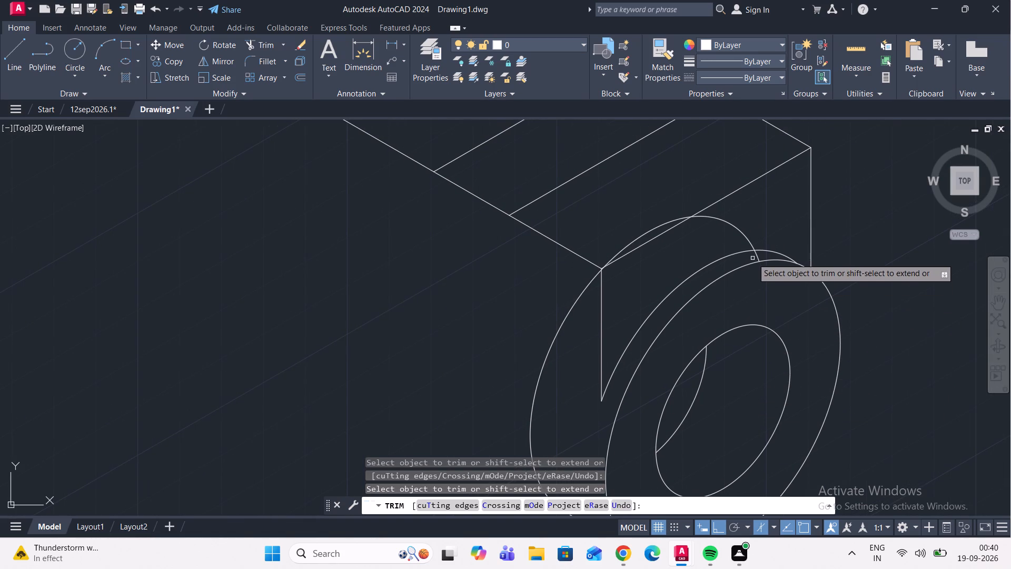
scroll(756, 256, up, 2)
click(756, 256)
click(742, 227)
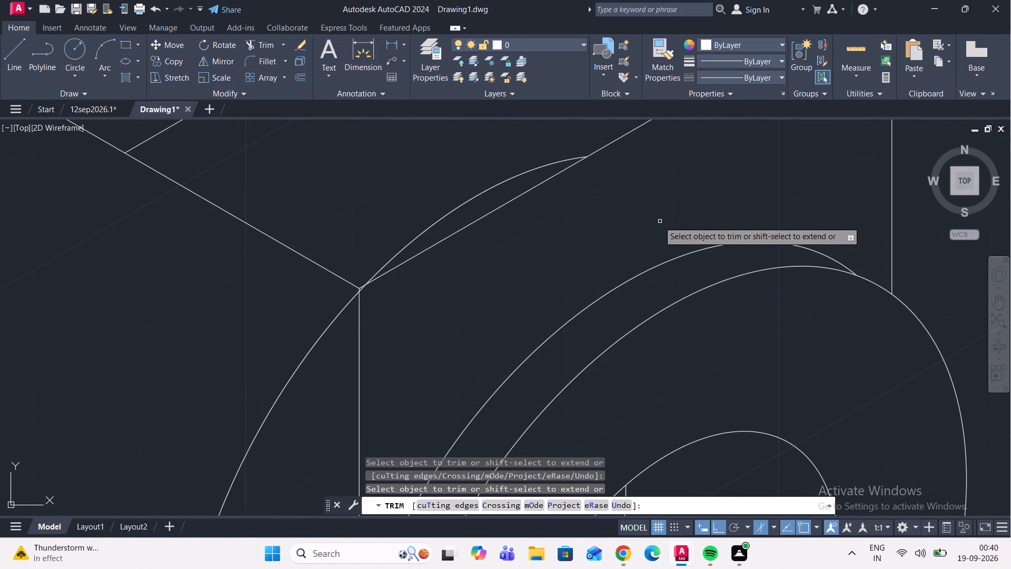
scroll(657, 220, down, 3)
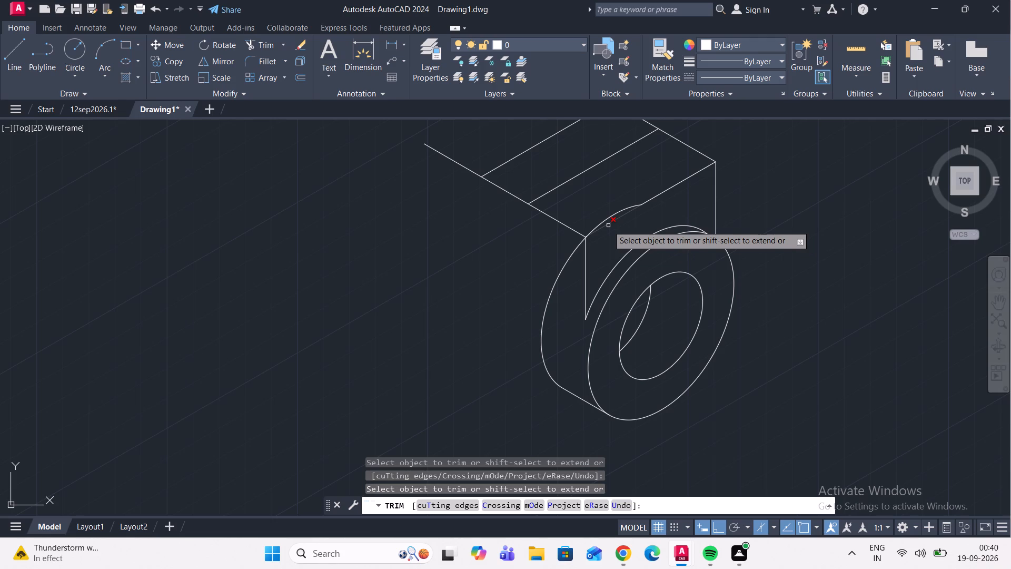
middle_drag(611, 227, 618, 265)
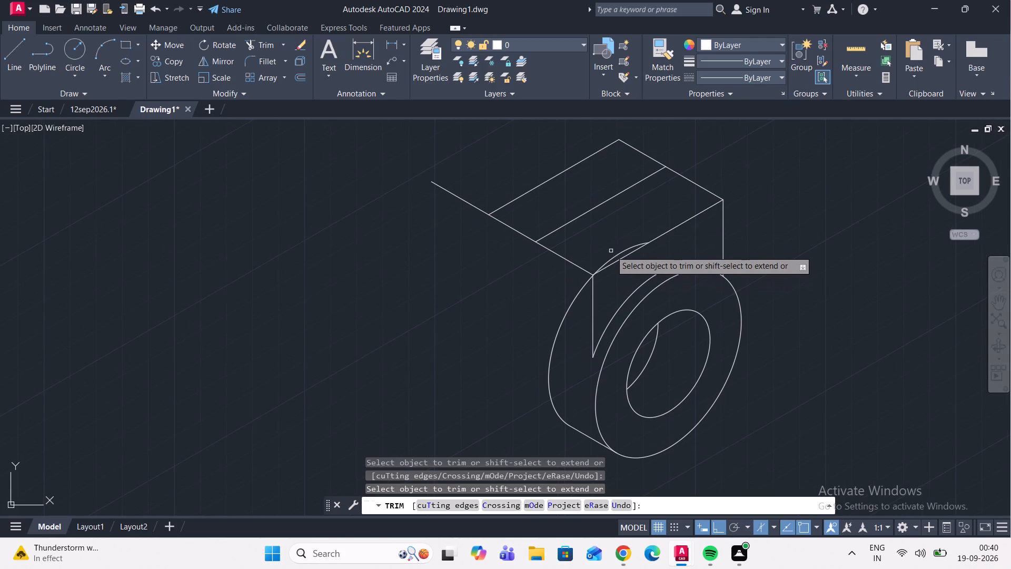
click(614, 254)
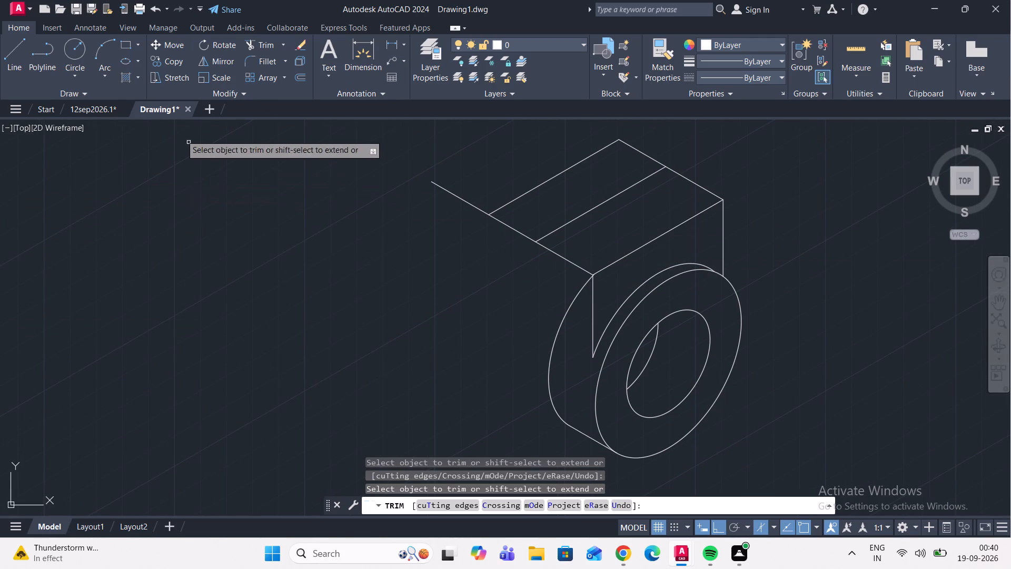
Copy the front vertical edge 14 units back along the 150° isometric axis on the left isoplane, from its lower endpoint.
click(170, 64)
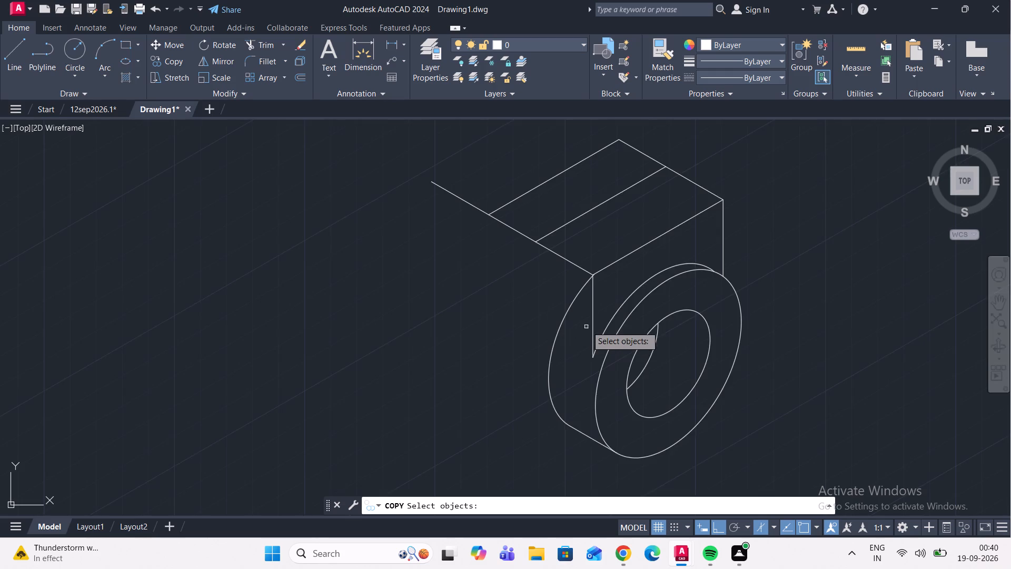
scroll(589, 325, up, 1)
click(593, 323)
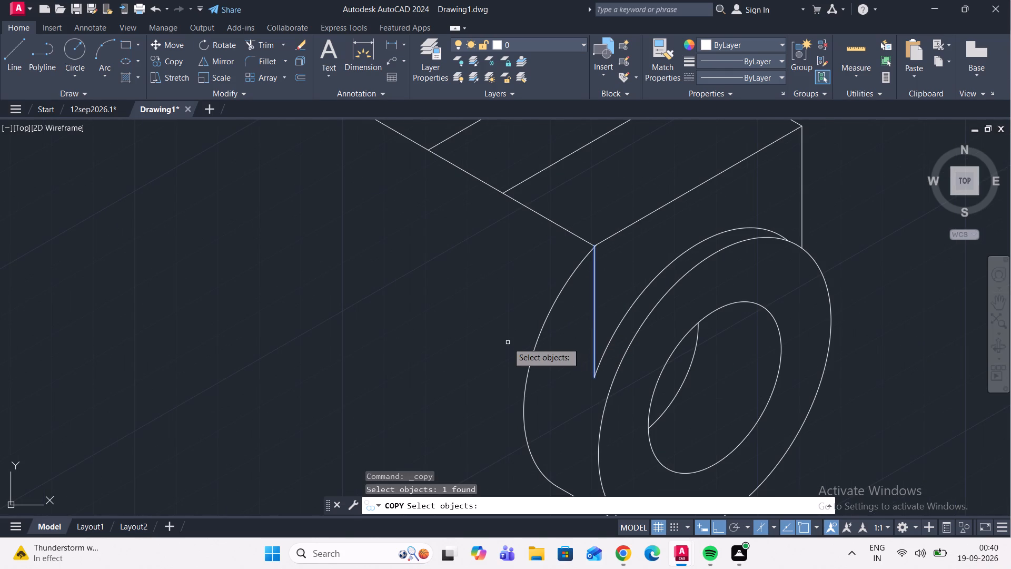
key(Return)
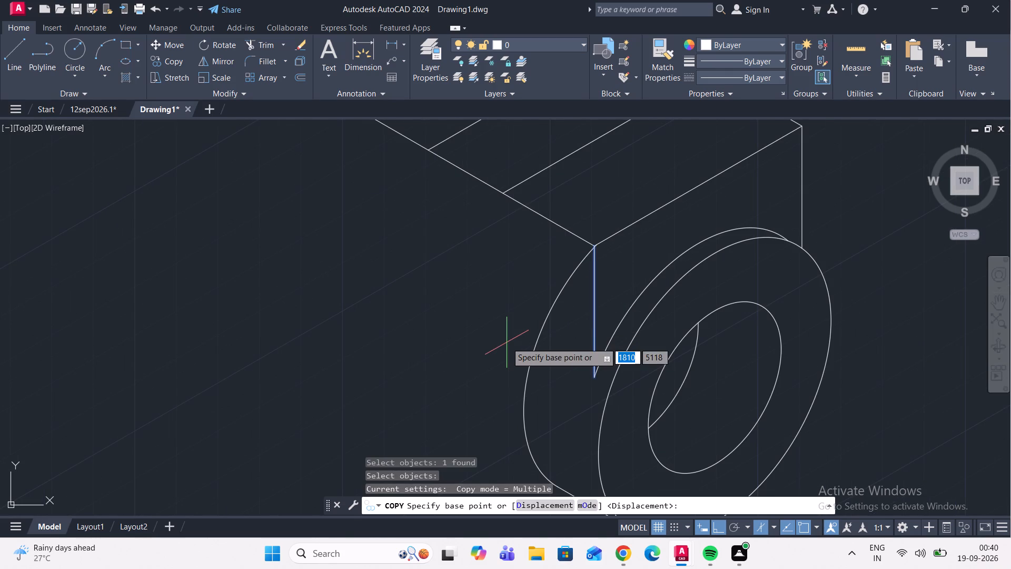
scroll(607, 395, up, 1)
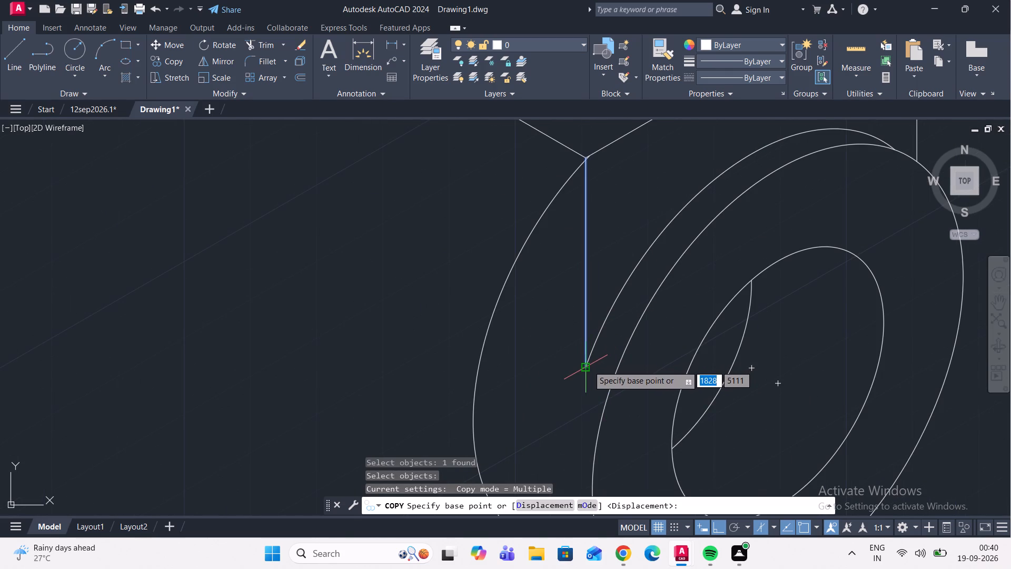
click(588, 366)
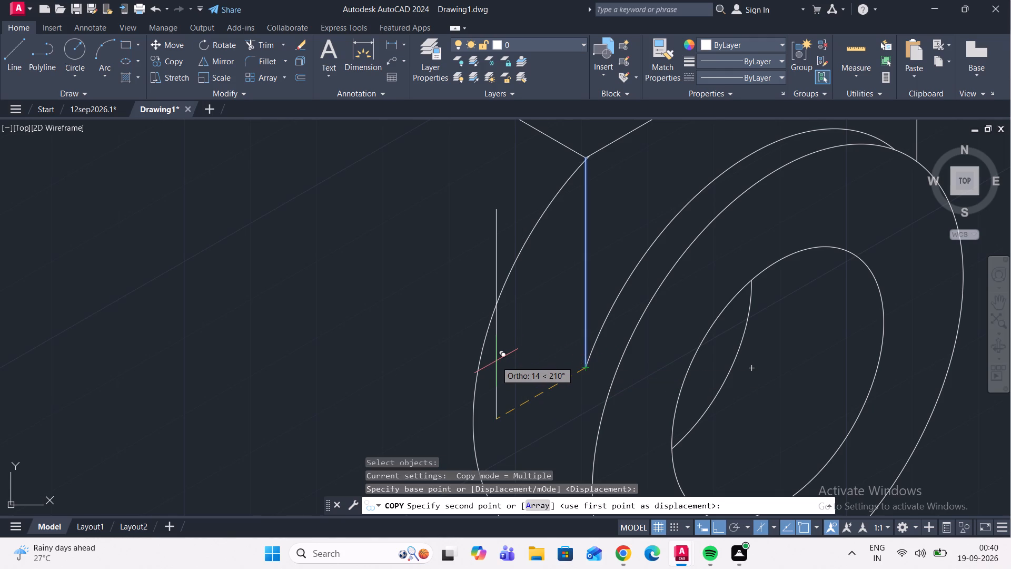
key(F5)
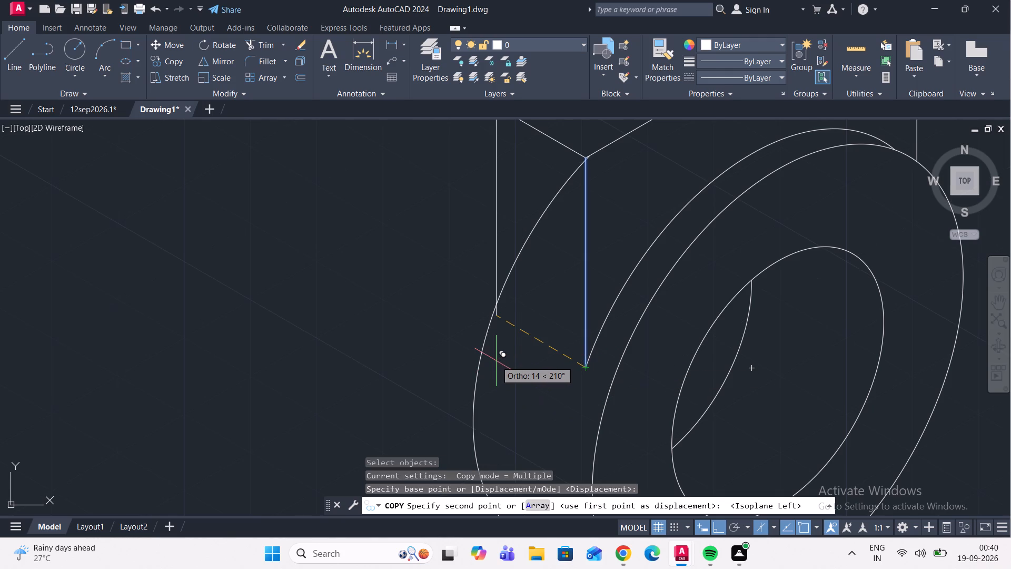
key(1)
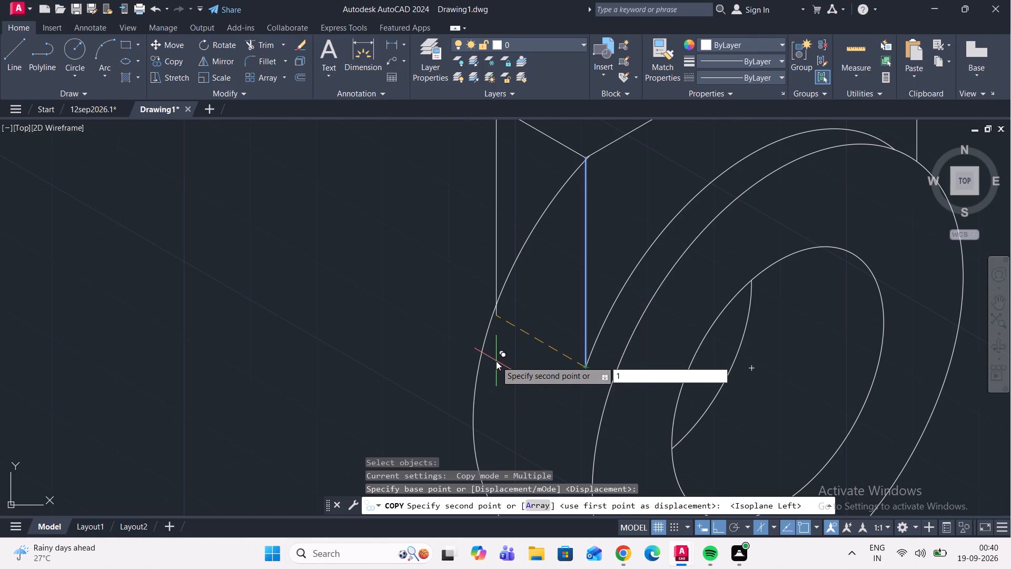
key(4)
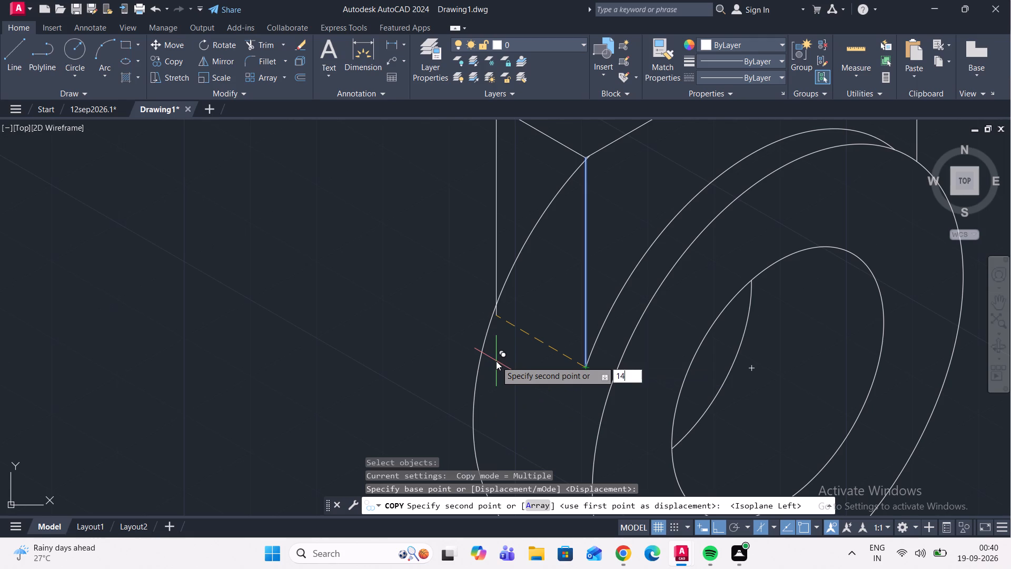
key(Return)
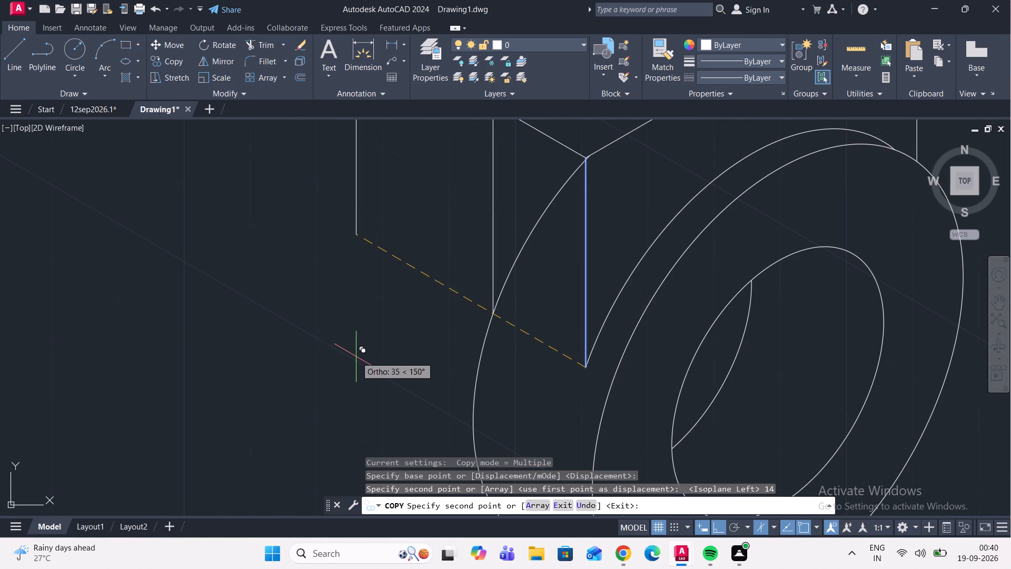
key(Escape)
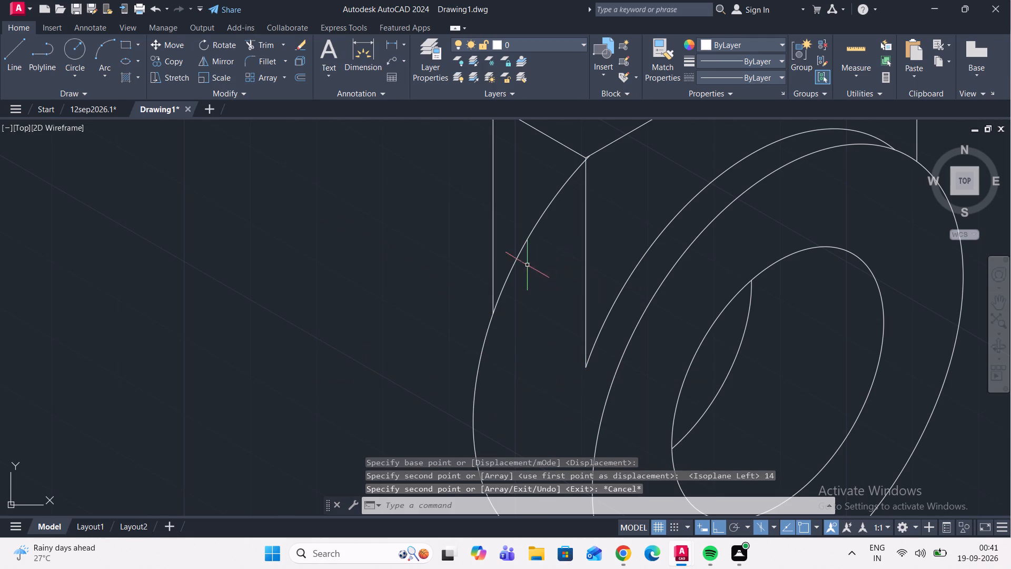
Extend the copied vertical edge downward past the rear 56-diameter isocircle.
scroll(492, 301, up, 4)
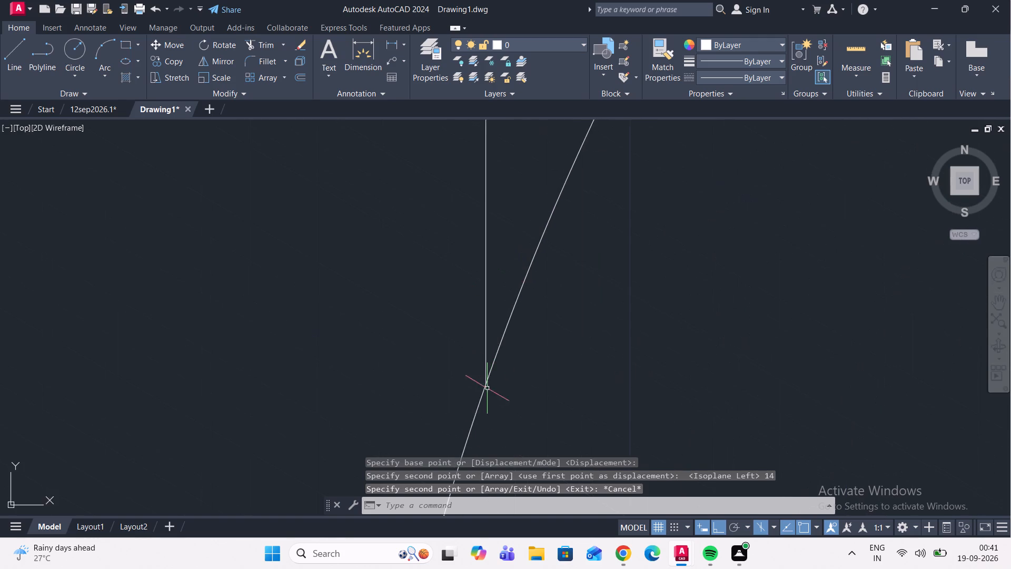
scroll(477, 423, up, 2)
scroll(494, 322, up, 3)
scroll(468, 385, up, 3)
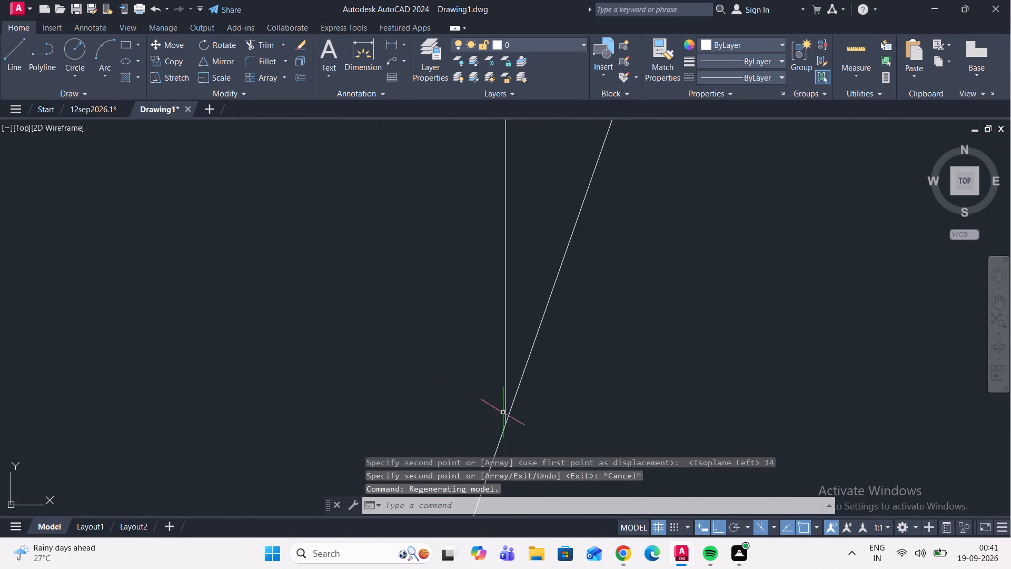
scroll(504, 411, up, 3)
scroll(503, 372, down, 4)
scroll(510, 350, up, 4)
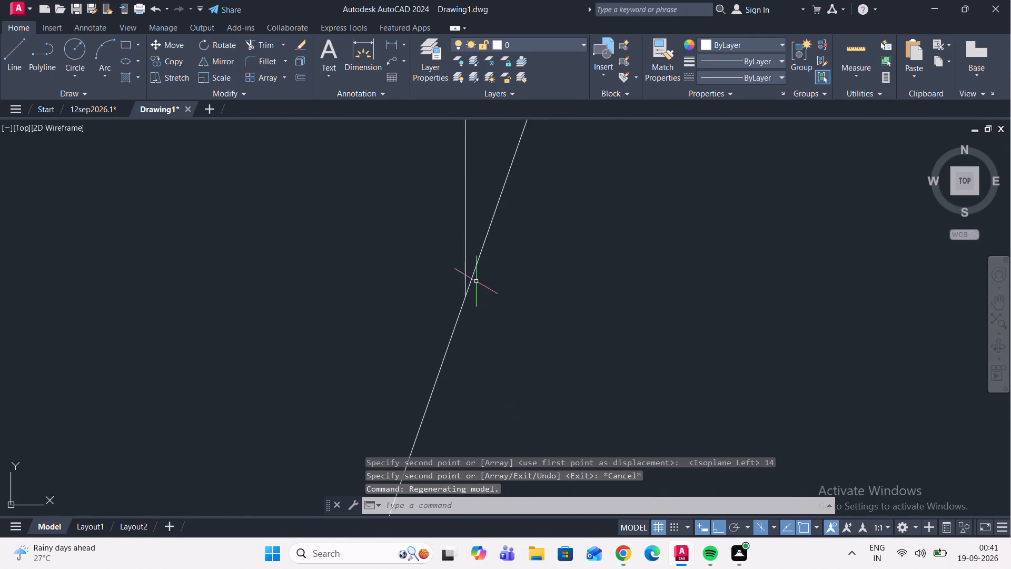
scroll(472, 276, up, 4)
scroll(435, 326, up, 4)
scroll(469, 409, up, 3)
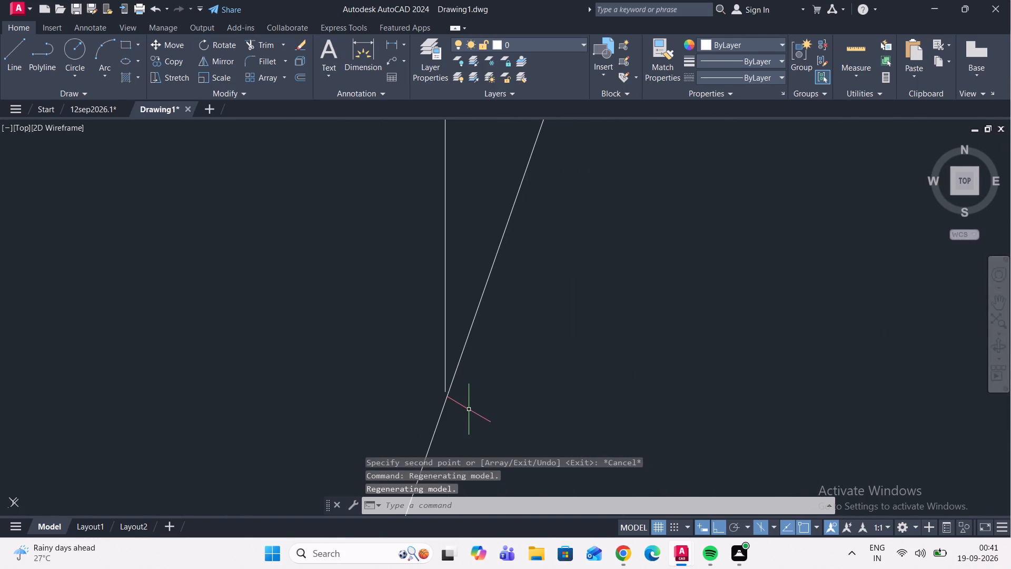
scroll(445, 376, up, 3)
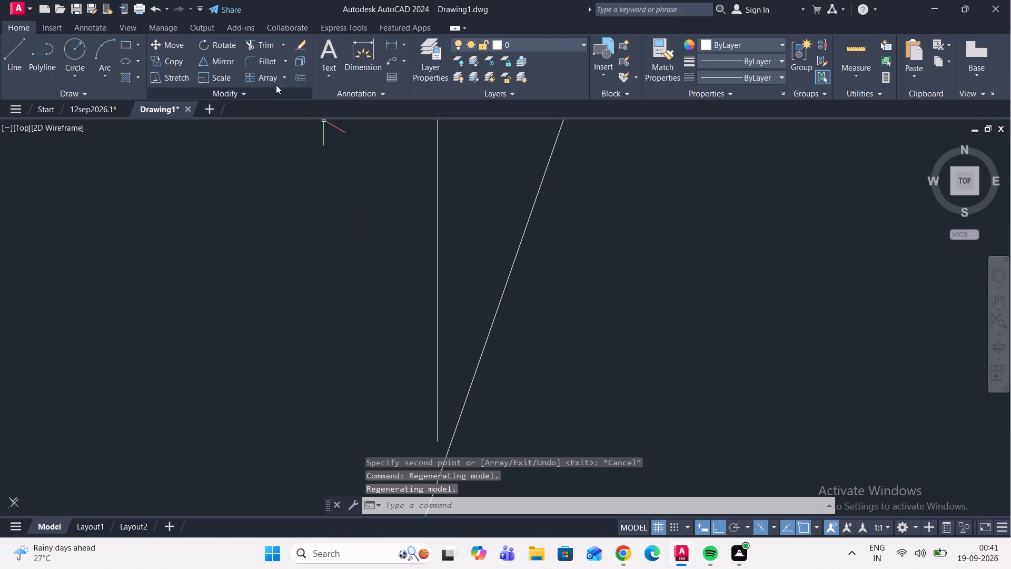
click(271, 44)
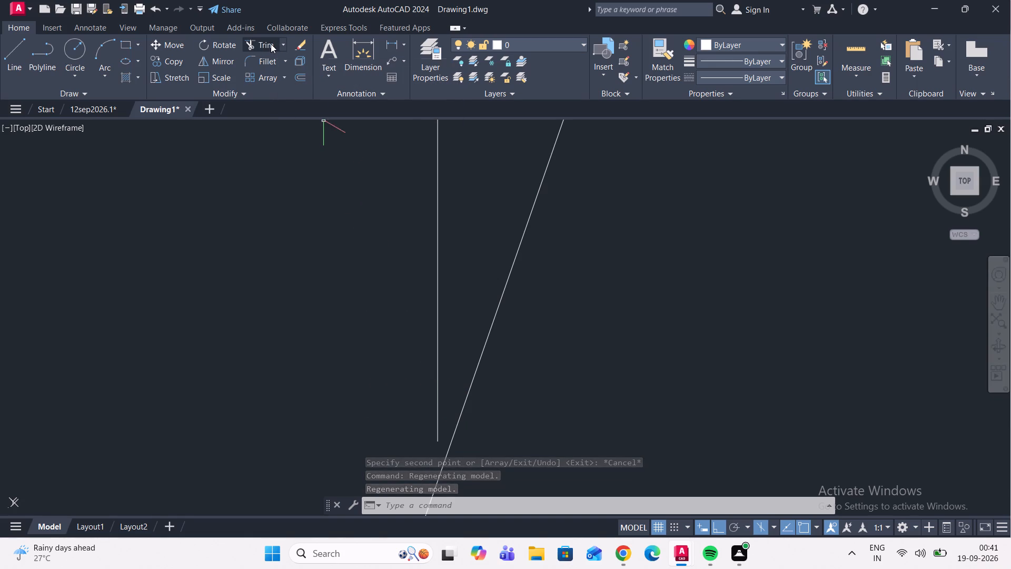
shift+click(438, 325)
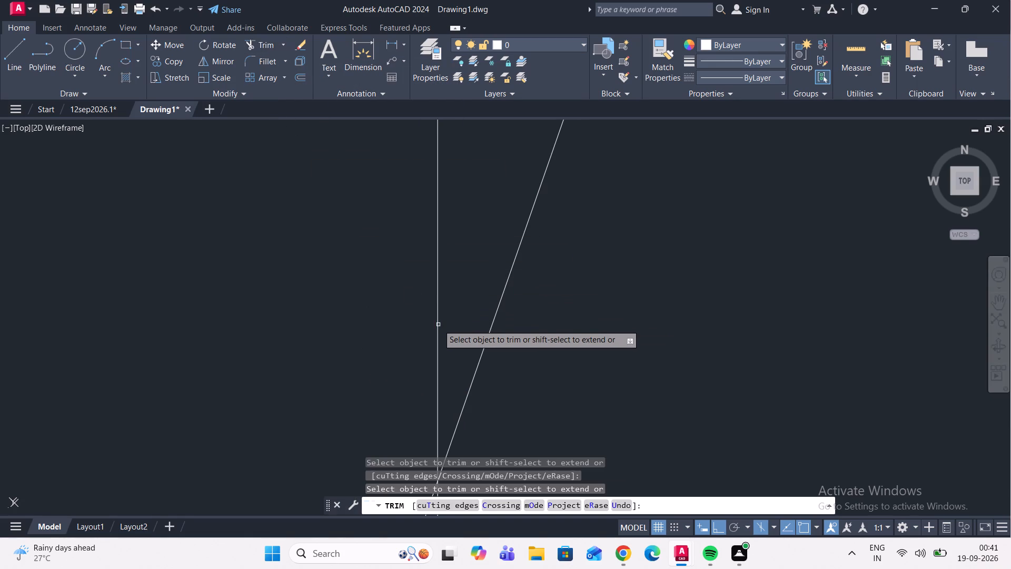
Trim the copied vertical edge below its intersection with the rear 56-diameter isocircle.
scroll(474, 270, down, 5)
scroll(471, 306, up, 4)
scroll(475, 293, down, 3)
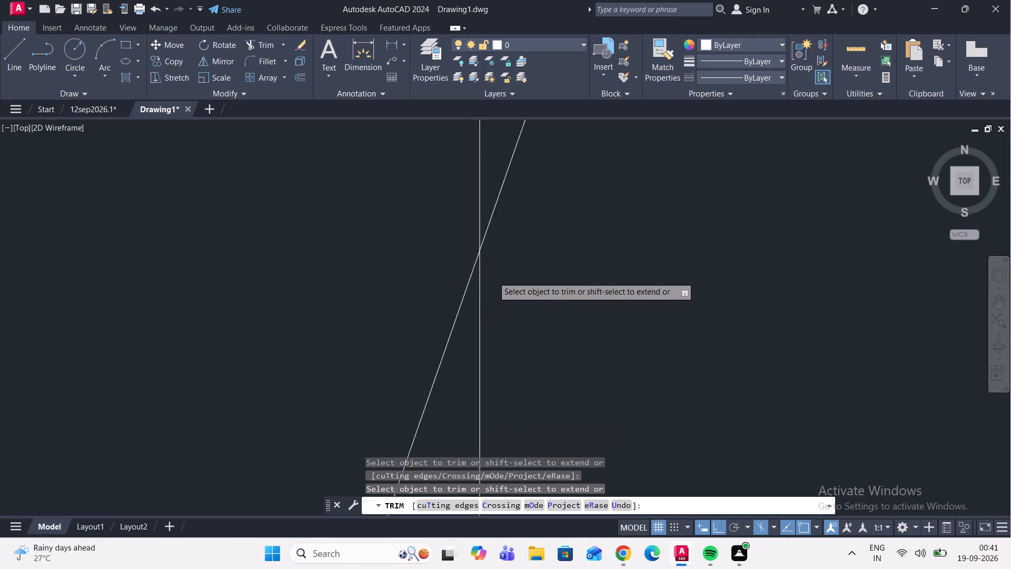
scroll(494, 276, down, 13)
scroll(548, 262, down, 10)
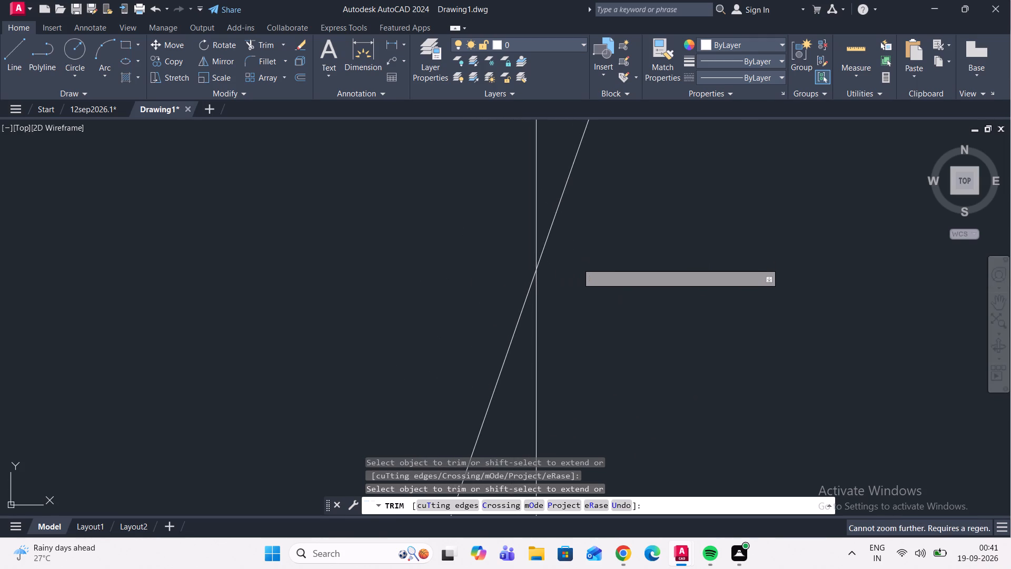
scroll(614, 271, down, 19)
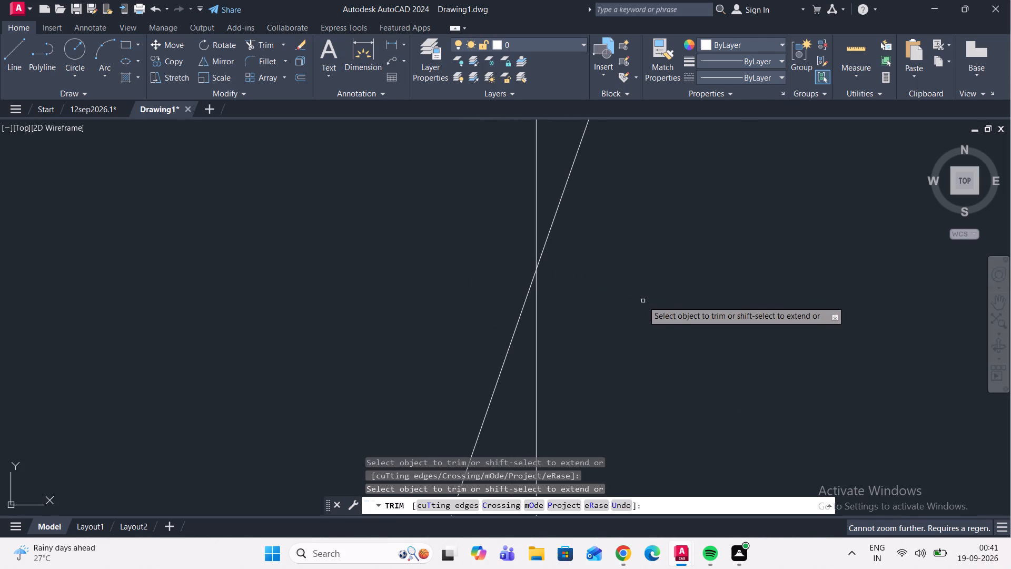
middle_click(643, 301)
scroll(643, 302, down, 5)
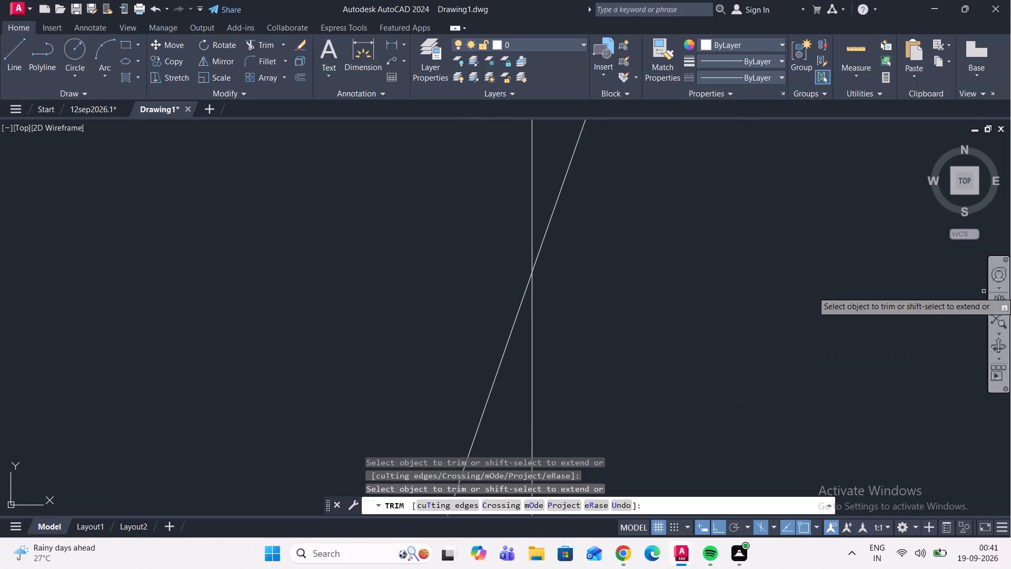
click(1007, 320)
scroll(609, 300, down, 5)
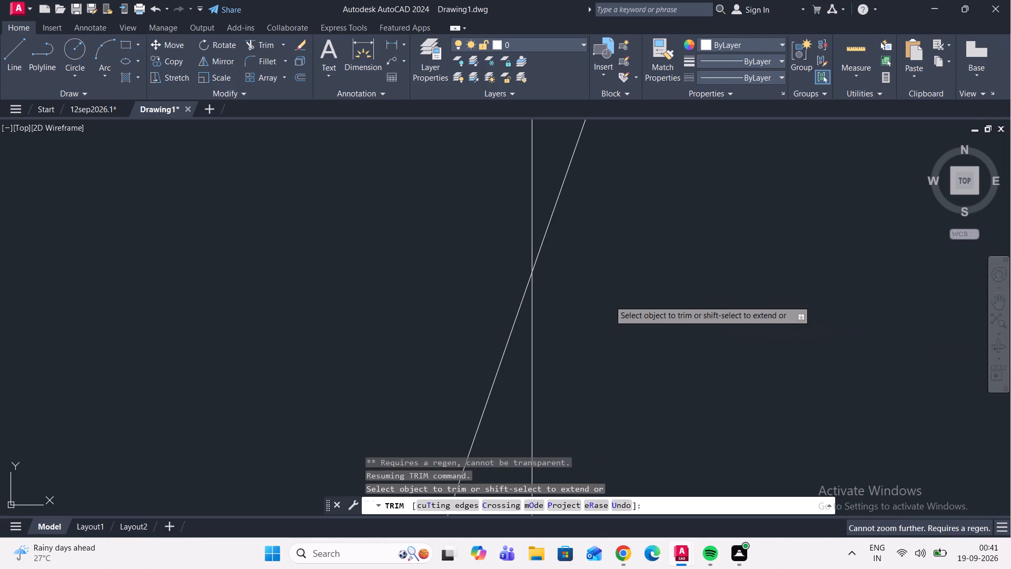
click(533, 326)
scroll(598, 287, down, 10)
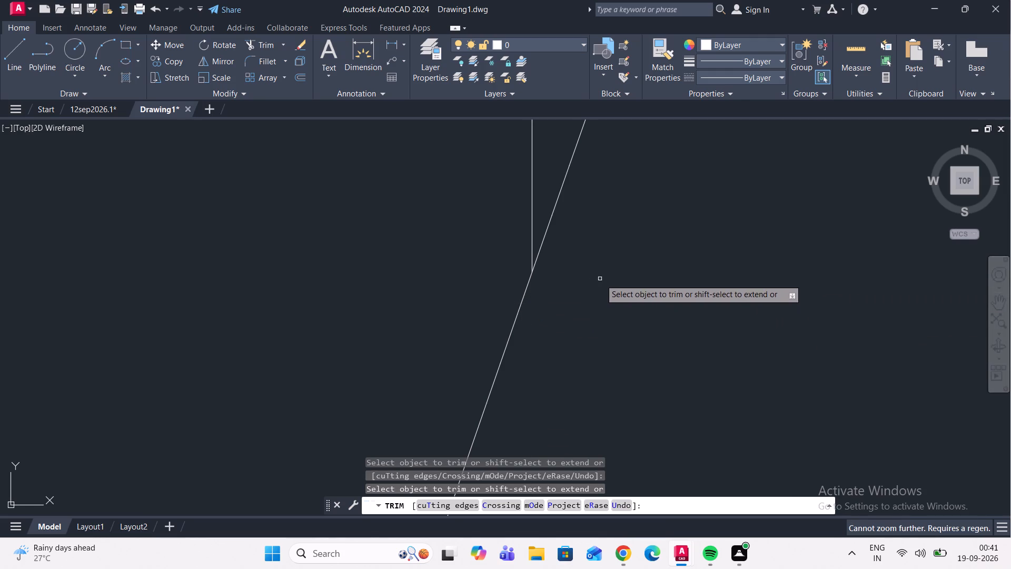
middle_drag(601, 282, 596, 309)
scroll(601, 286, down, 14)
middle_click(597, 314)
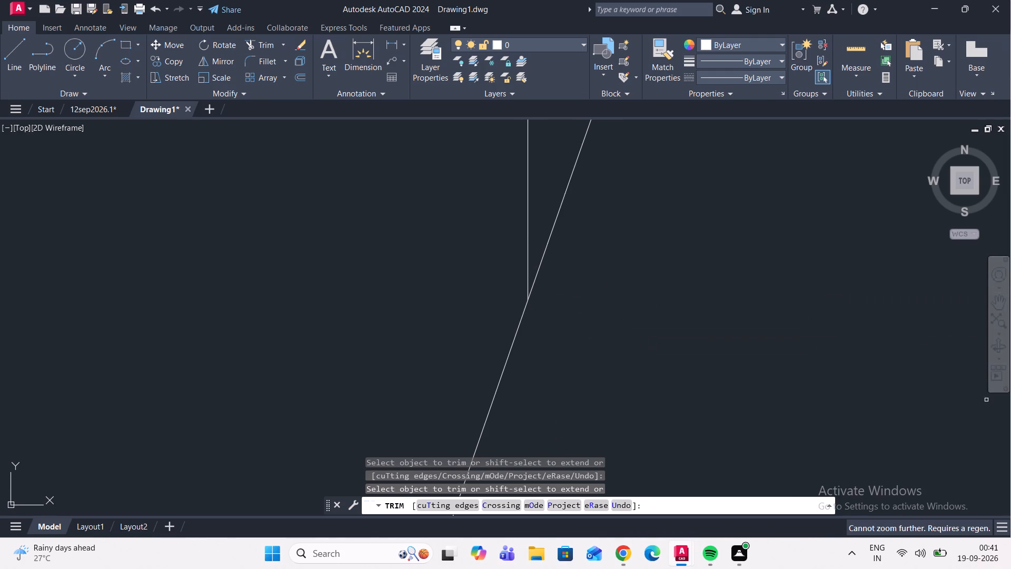
Trim the rear 56-diameter isocircle's arc between the copied vertical edge and the front vertical edge.
scroll(246, 239, down, 9)
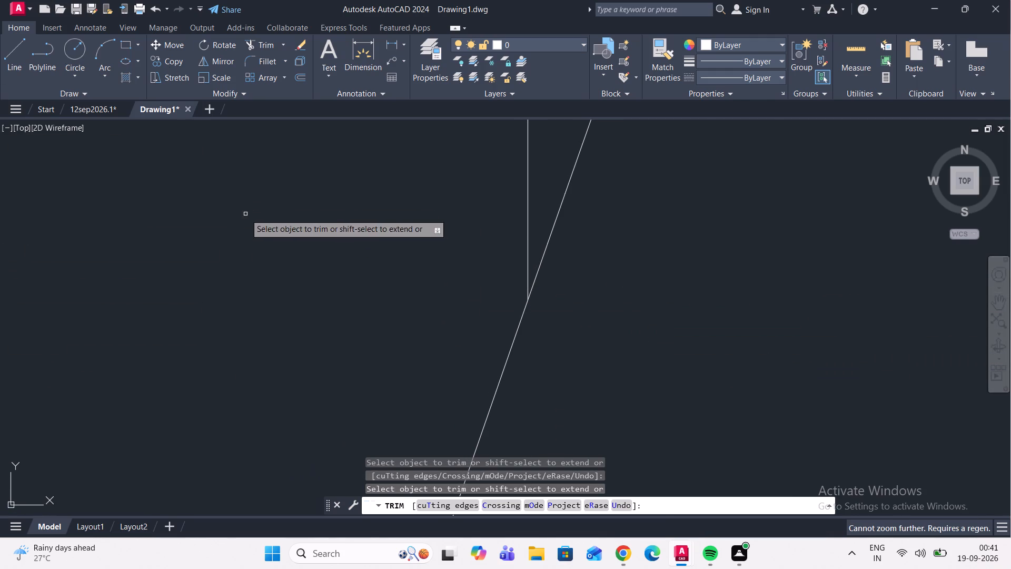
scroll(244, 215, down, 4)
scroll(243, 236, up, 8)
scroll(243, 237, down, 8)
scroll(242, 236, down, 20)
scroll(242, 236, down, 3)
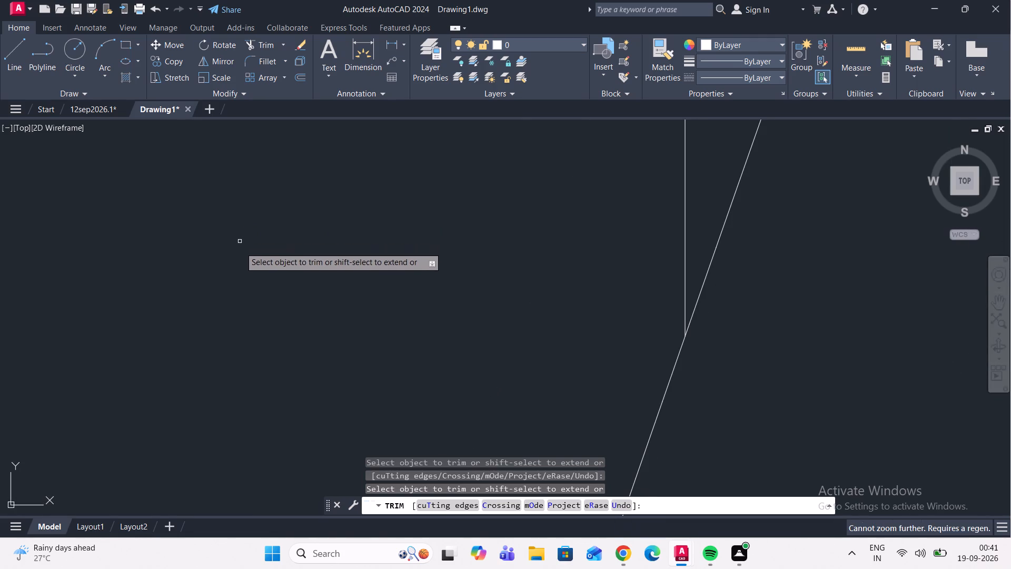
scroll(135, 226, down, 5)
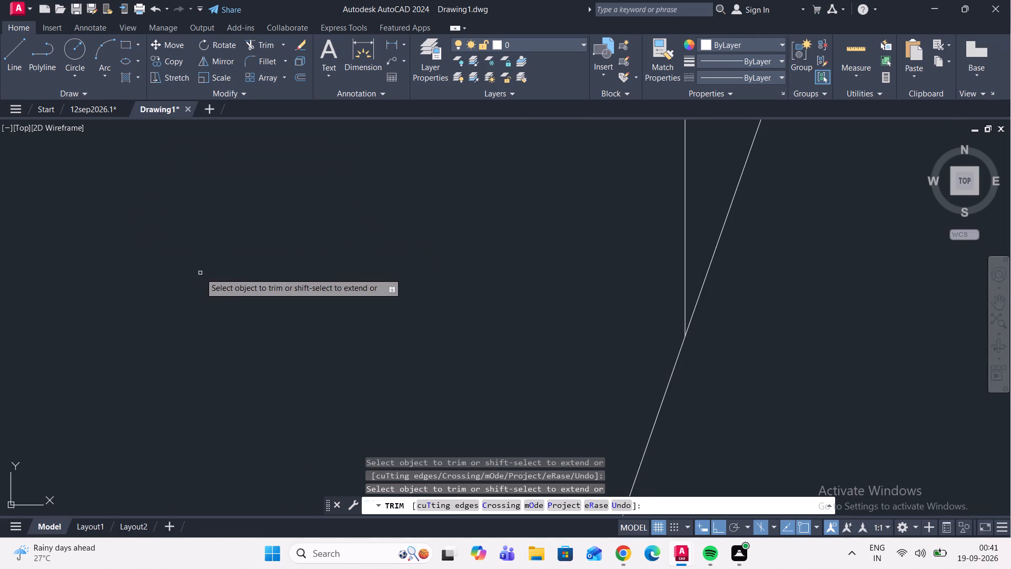
middle_click(200, 273)
scroll(200, 273, down, 7)
scroll(201, 273, up, 8)
scroll(201, 273, down, 20)
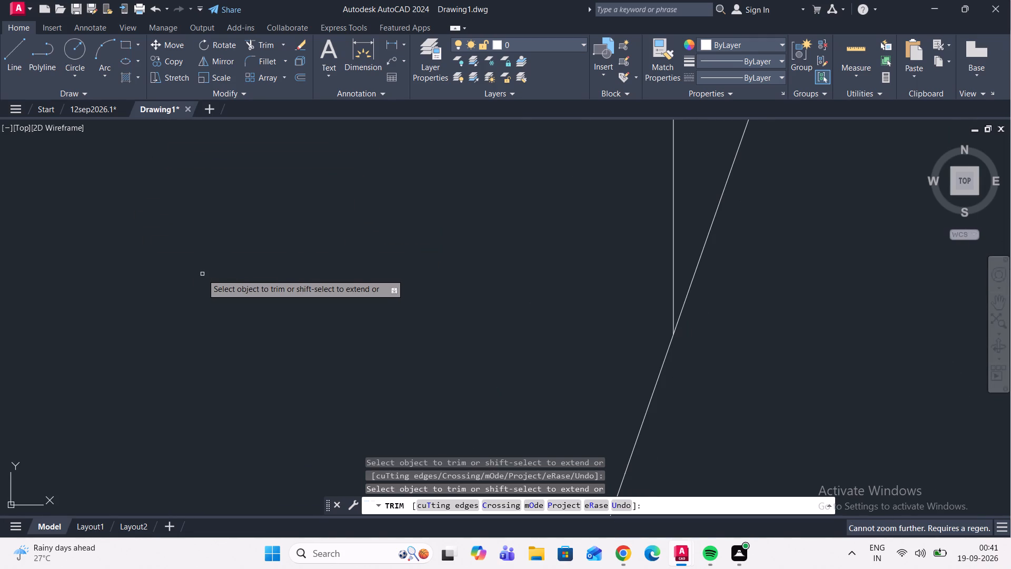
scroll(204, 274, down, 2)
key(Escape)
key(Escape)
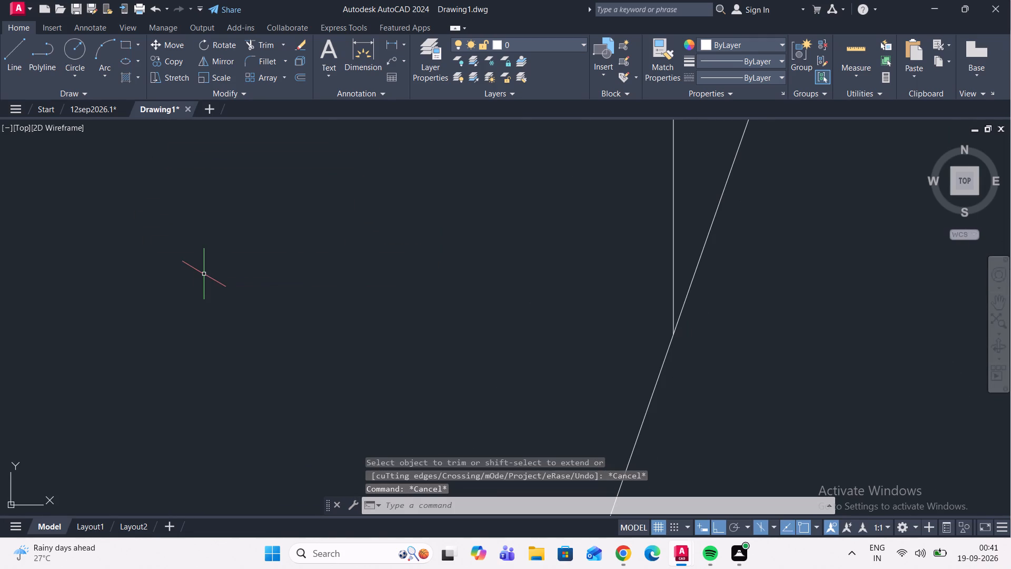
scroll(202, 260, down, 16)
scroll(196, 252, up, 5)
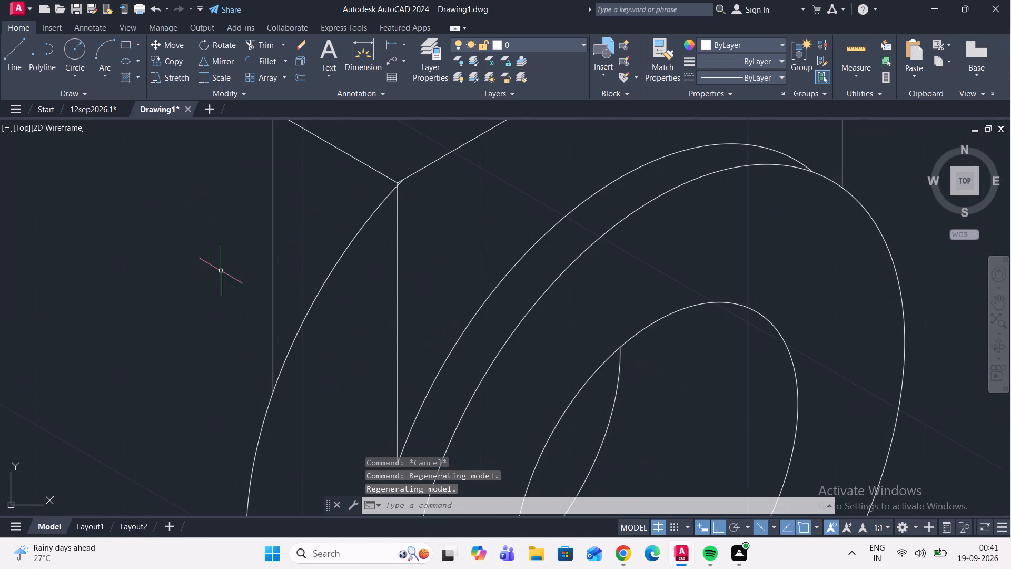
middle_drag(241, 243, 230, 190)
scroll(281, 274, up, 1)
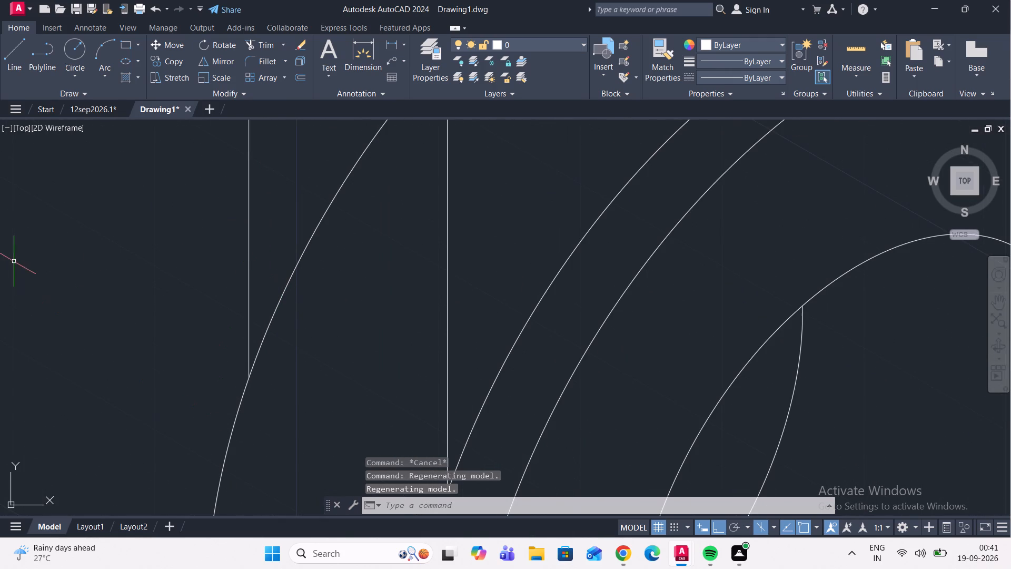
click(256, 43)
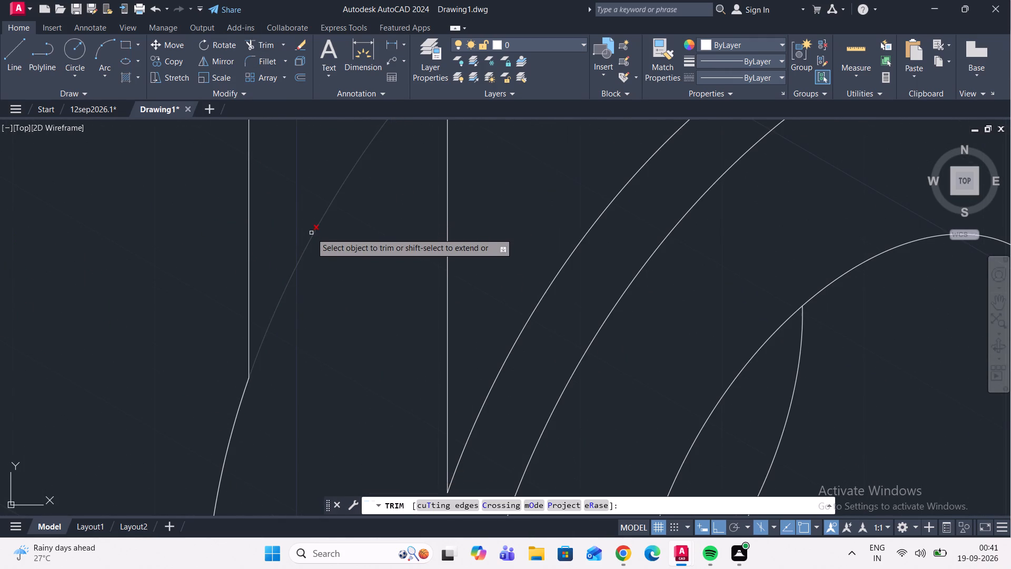
click(311, 233)
scroll(310, 228, down, 3)
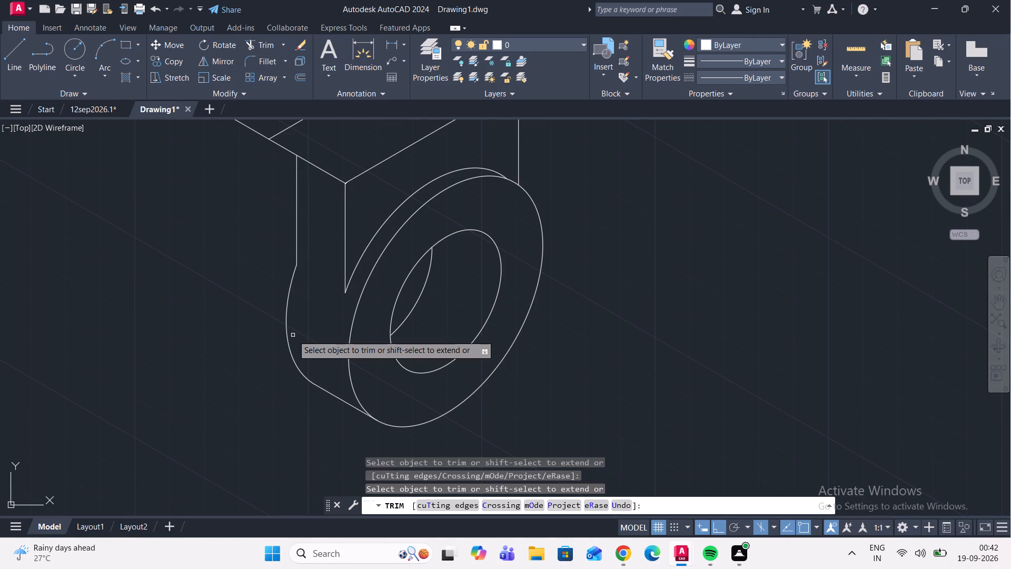
Draw a 32-diameter isocircle on the right isoplane, centred on the rear 56-diameter isocircle's centre.
scroll(293, 335, up, 1)
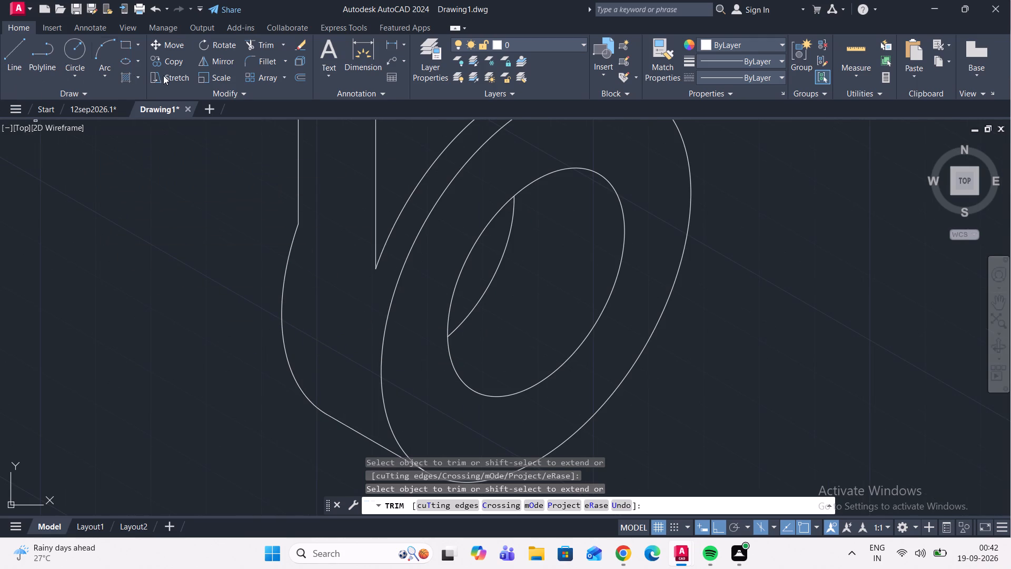
click(131, 62)
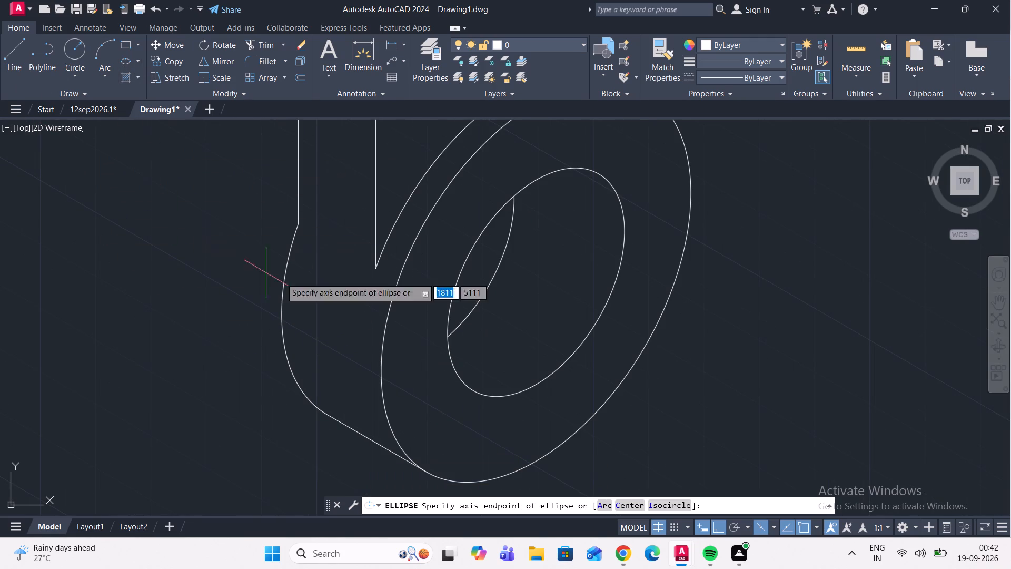
click(679, 506)
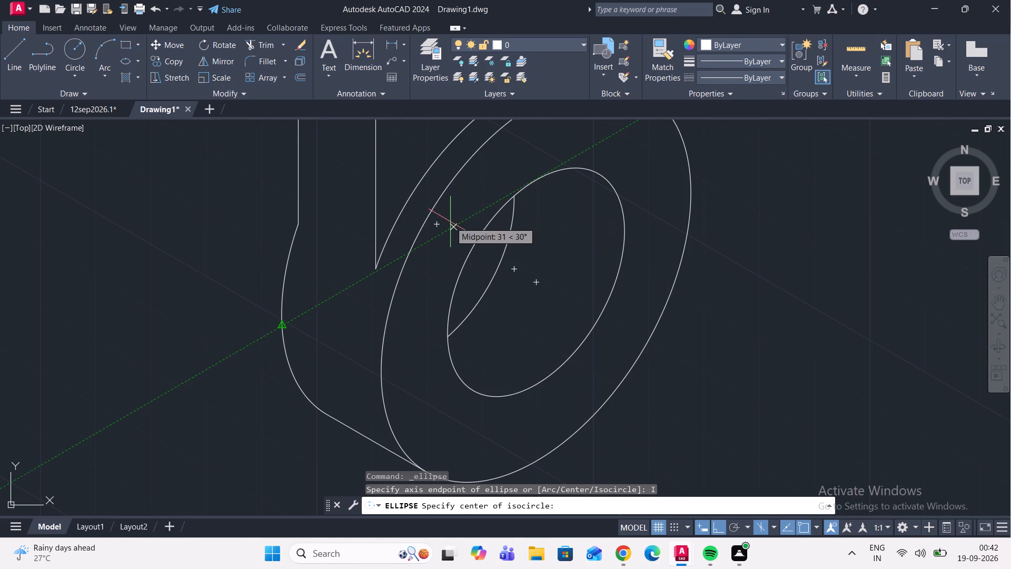
click(438, 223)
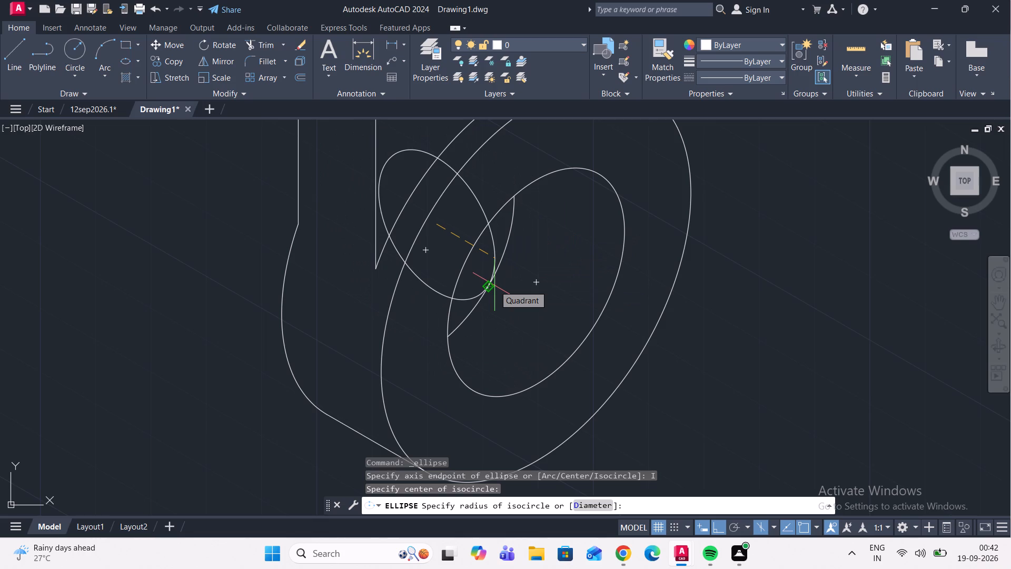
key(F5)
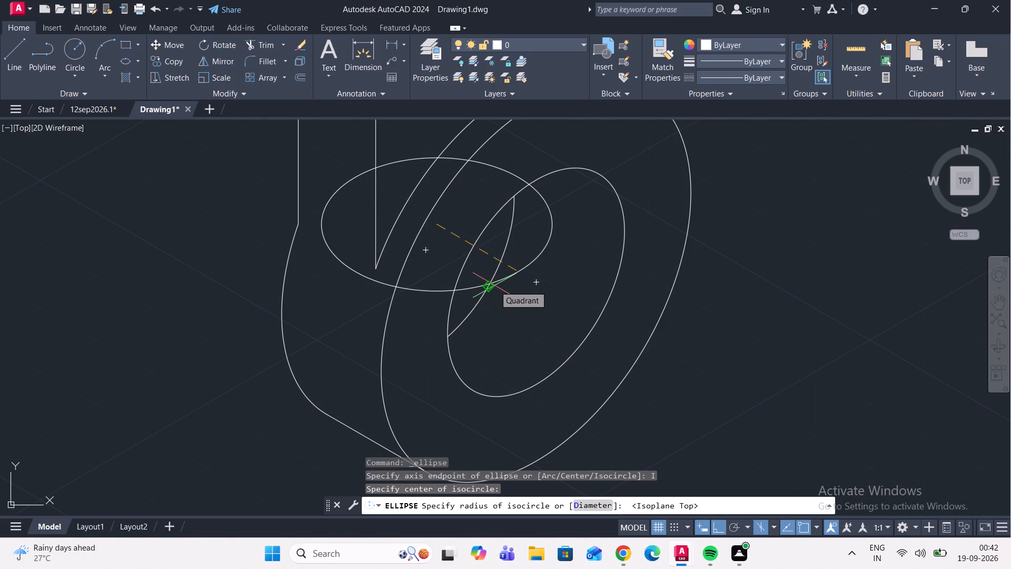
key(F5)
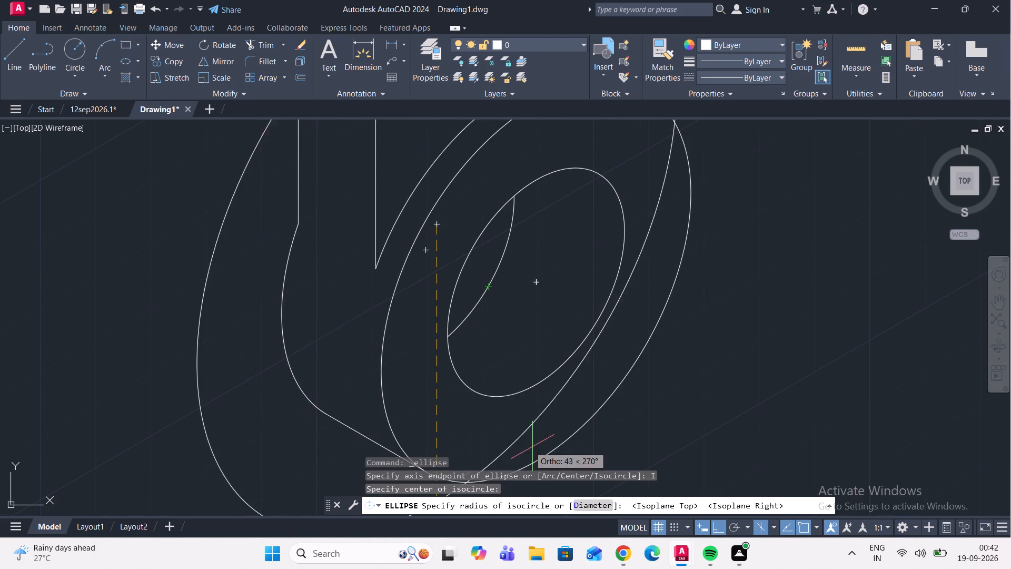
click(582, 502)
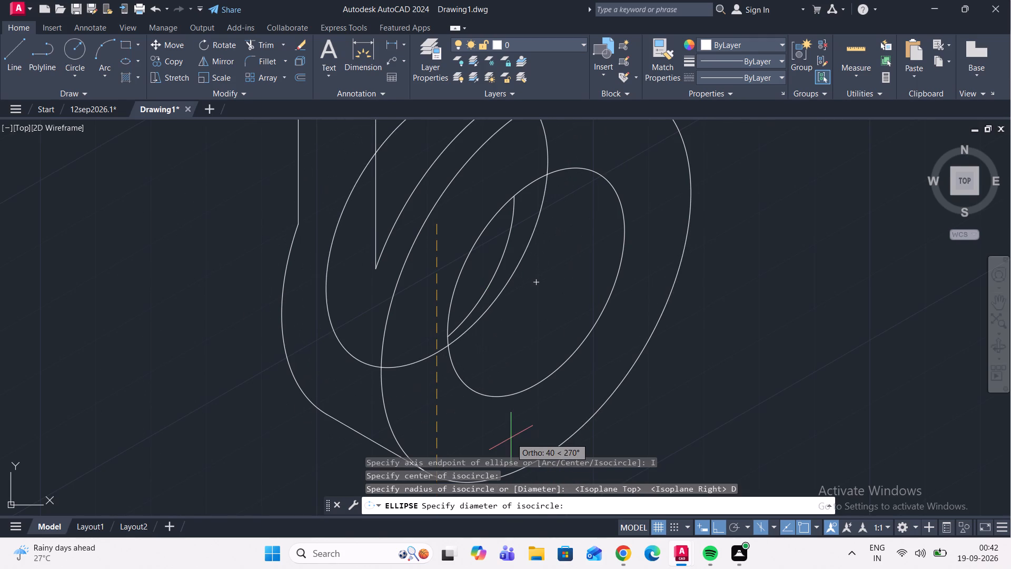
text(32)
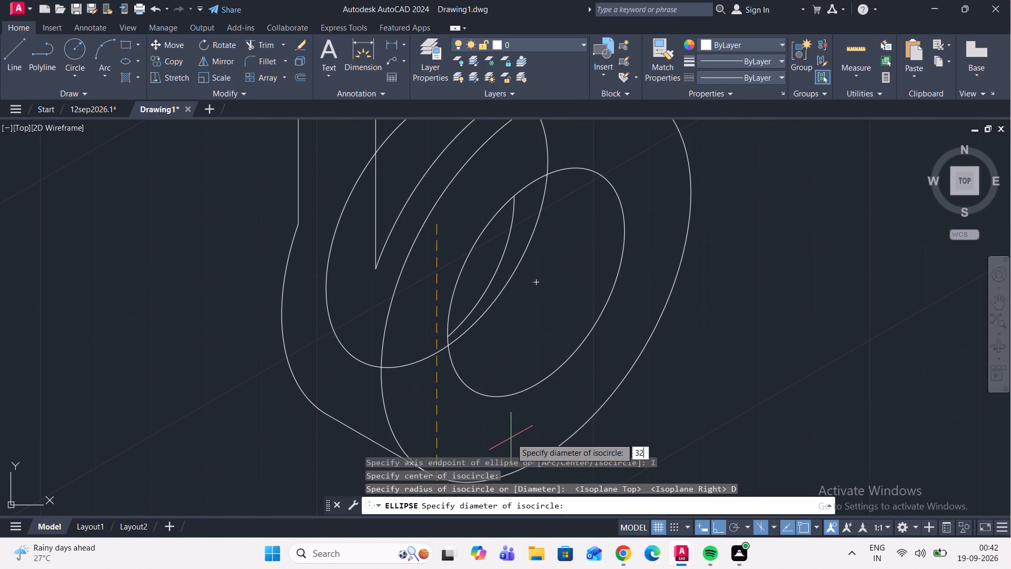
key(Return)
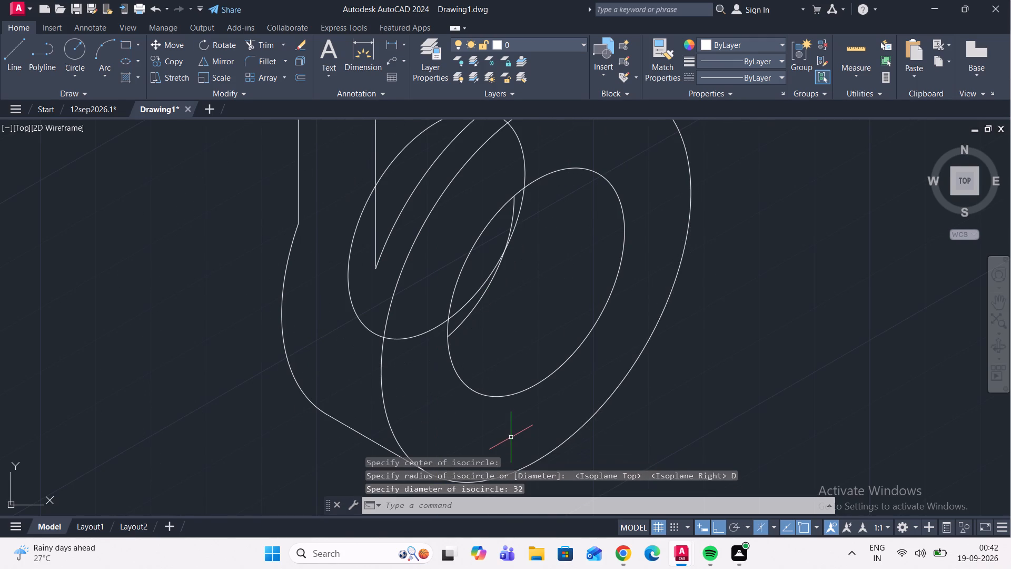
Erase the old rear arc inside the 32-diameter hole.
scroll(473, 318, up, 2)
middle_drag(472, 328, 460, 455)
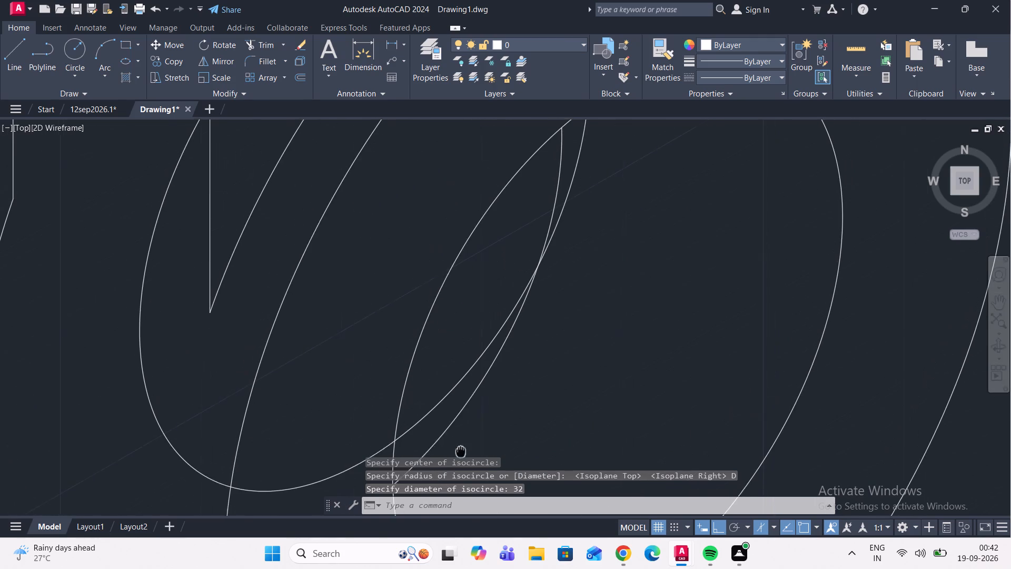
middle_drag(460, 455, 459, 457)
click(467, 410)
scroll(506, 384, down, 5)
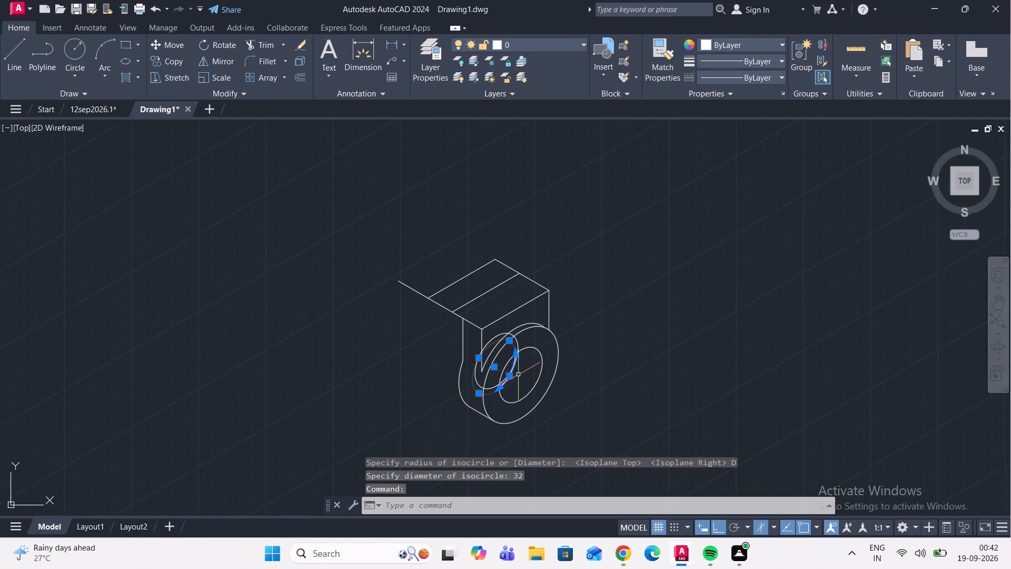
scroll(521, 377, up, 4)
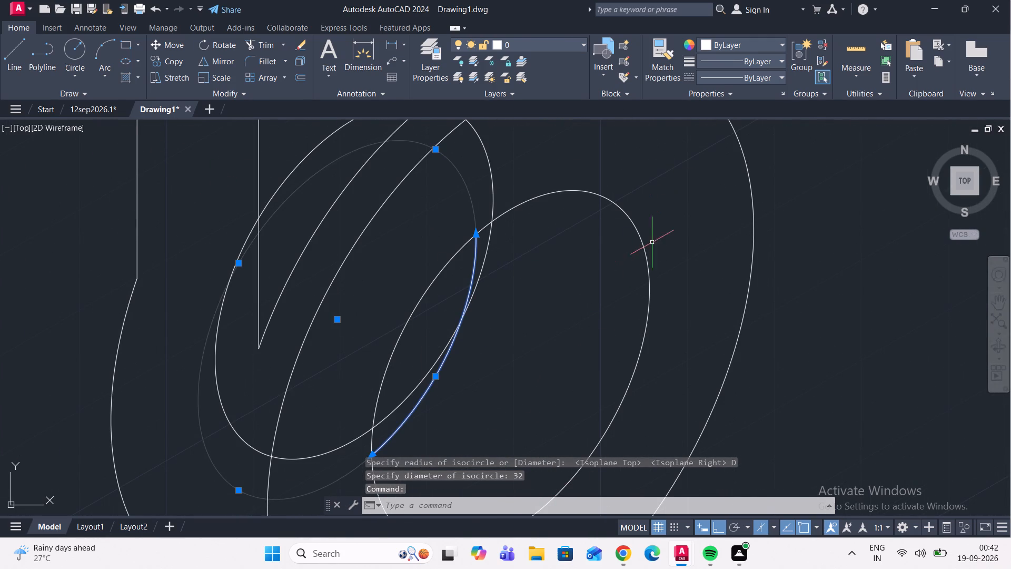
right_click(675, 288)
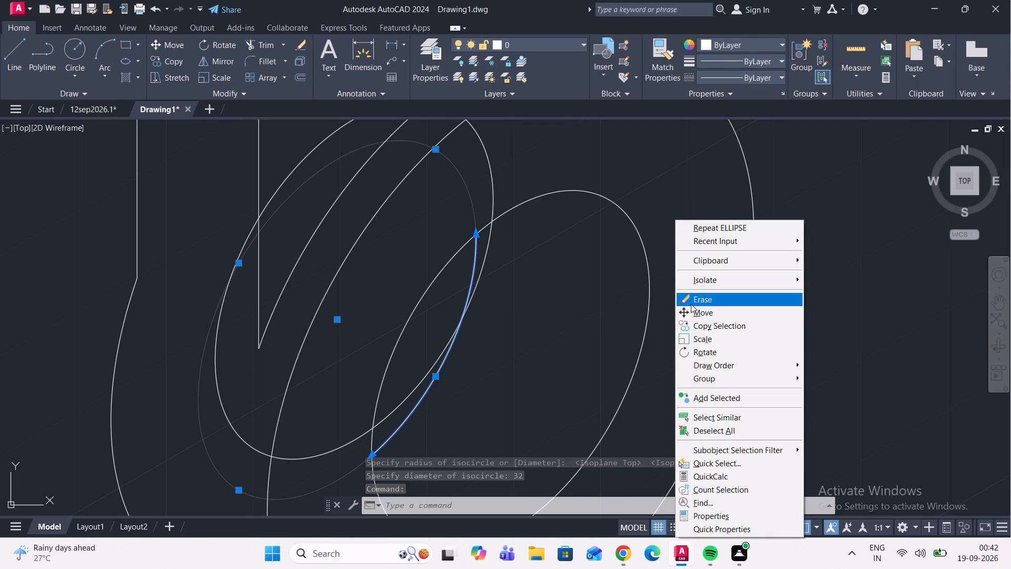
click(710, 297)
Trim the new rear 32-diameter isocircle everywhere outside the front hole, keeping only the arc inside it.
scroll(449, 309, down, 4)
scroll(375, 263, up, 1)
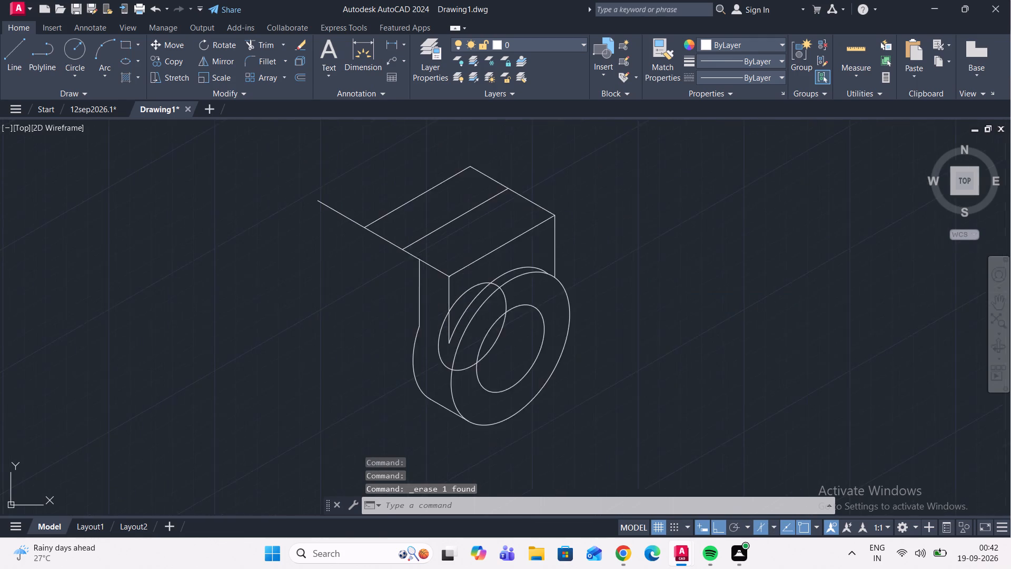
scroll(376, 262, up, 1)
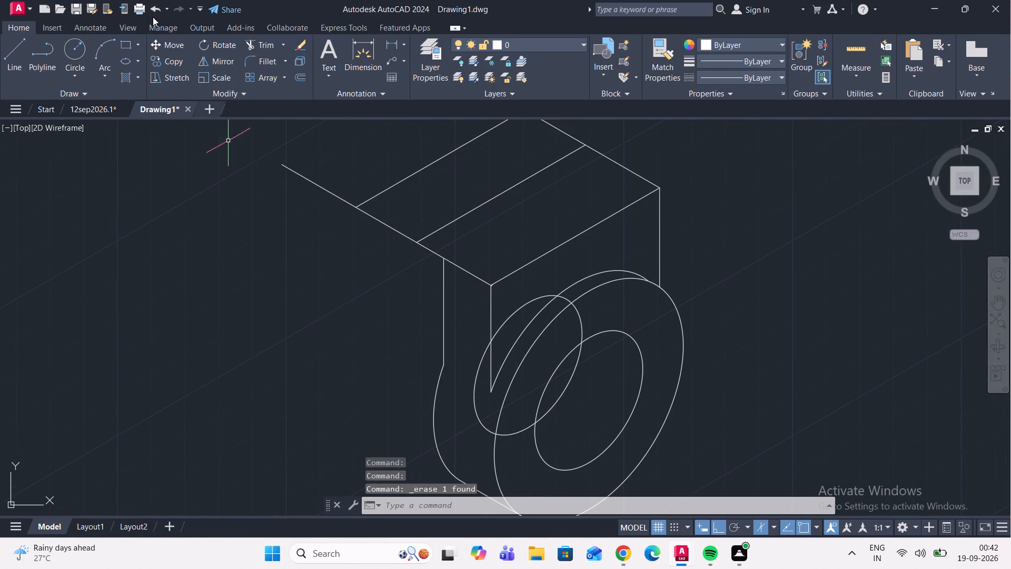
click(258, 39)
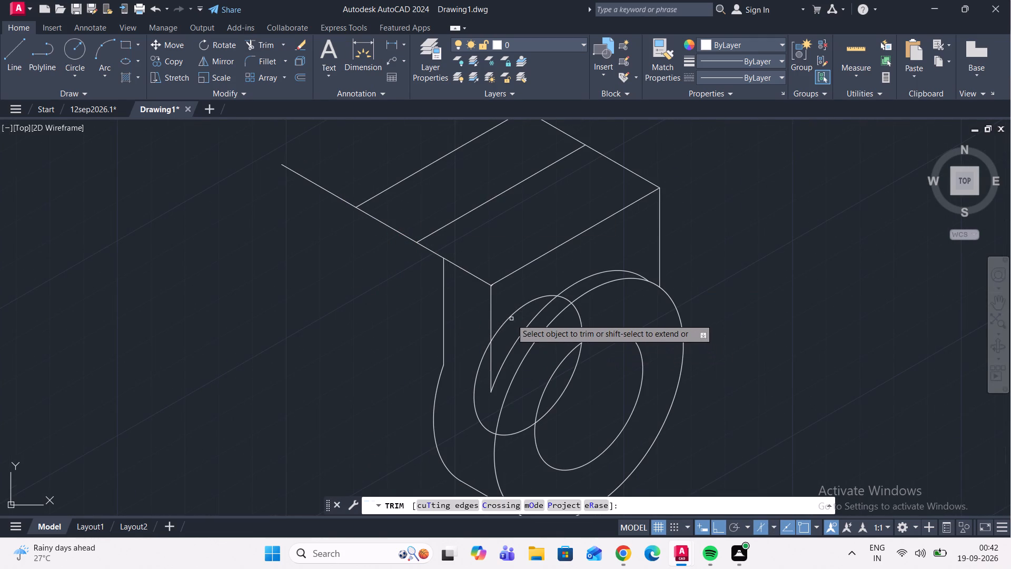
click(511, 317)
click(483, 357)
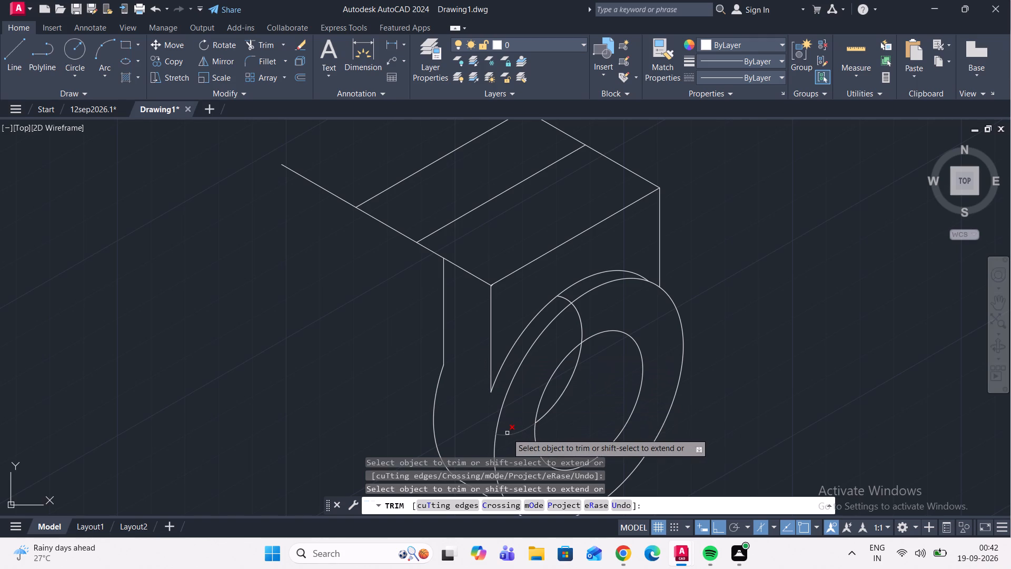
click(507, 433)
click(581, 320)
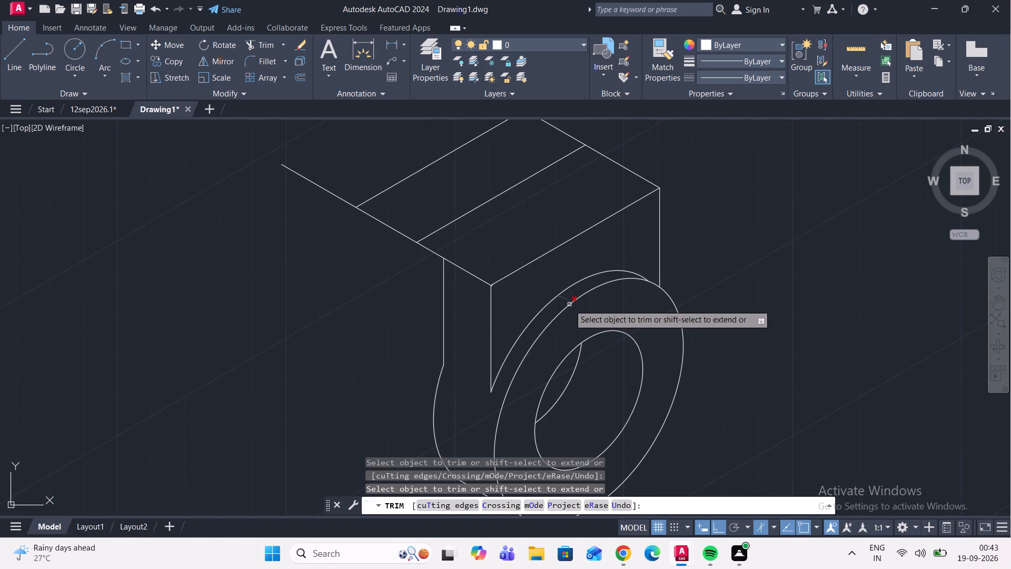
click(569, 304)
Draw the upright's outline from the inner top-face line's front end: 70 up, 50 along 30°, and down to that line's rear end.
scroll(566, 371, down, 1)
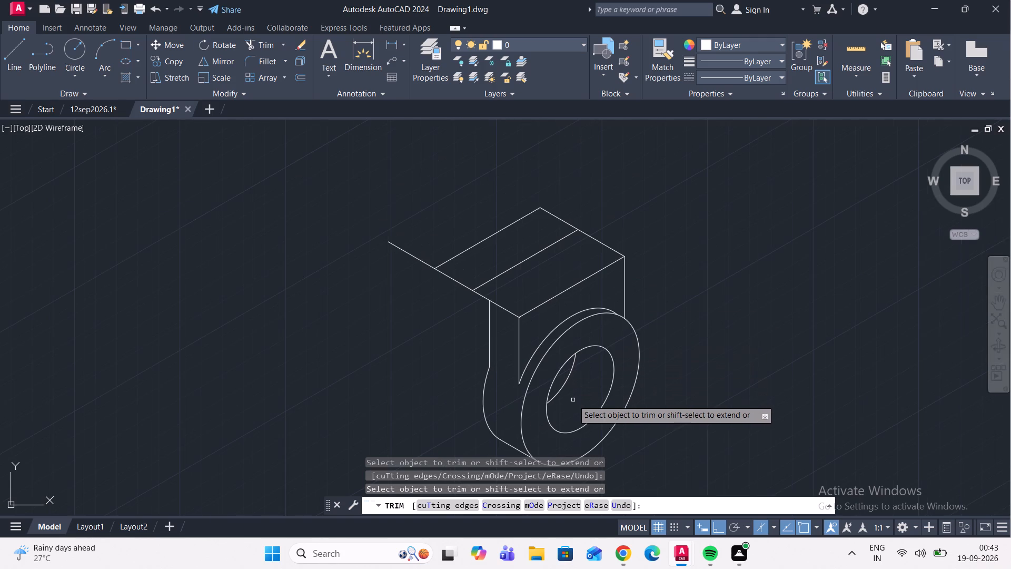
middle_drag(573, 400, 614, 375)
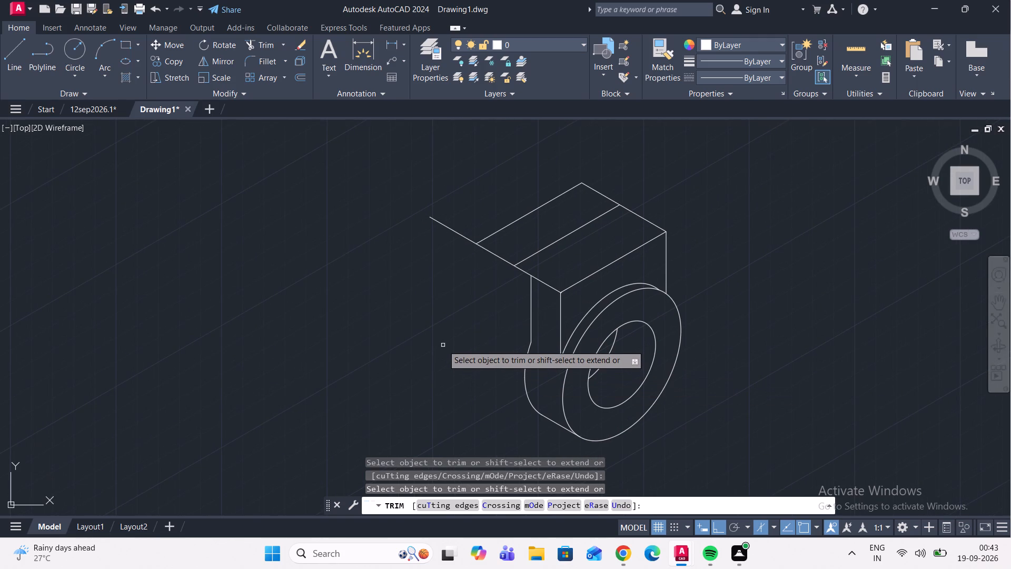
middle_drag(442, 345, 442, 449)
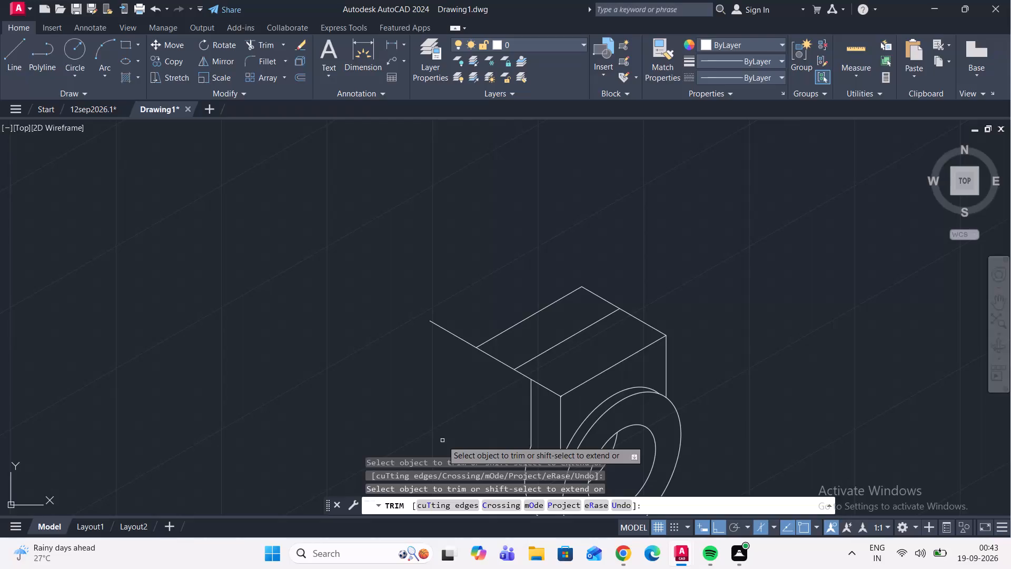
middle_drag(440, 427, 511, 352)
middle_drag(505, 365, 482, 433)
click(21, 52)
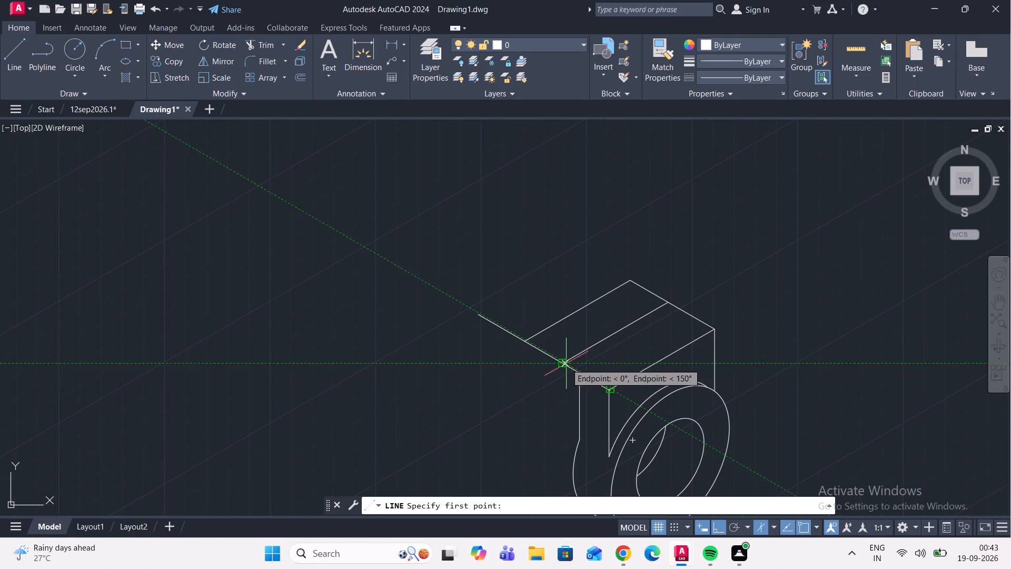
scroll(557, 367, up, 3)
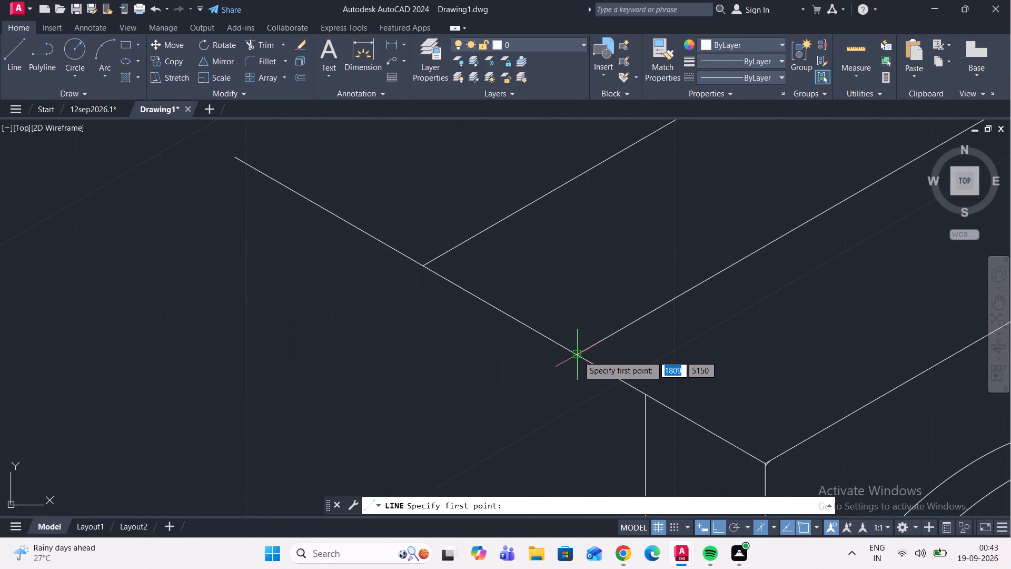
drag(579, 357, 578, 351)
scroll(554, 154, down, 4)
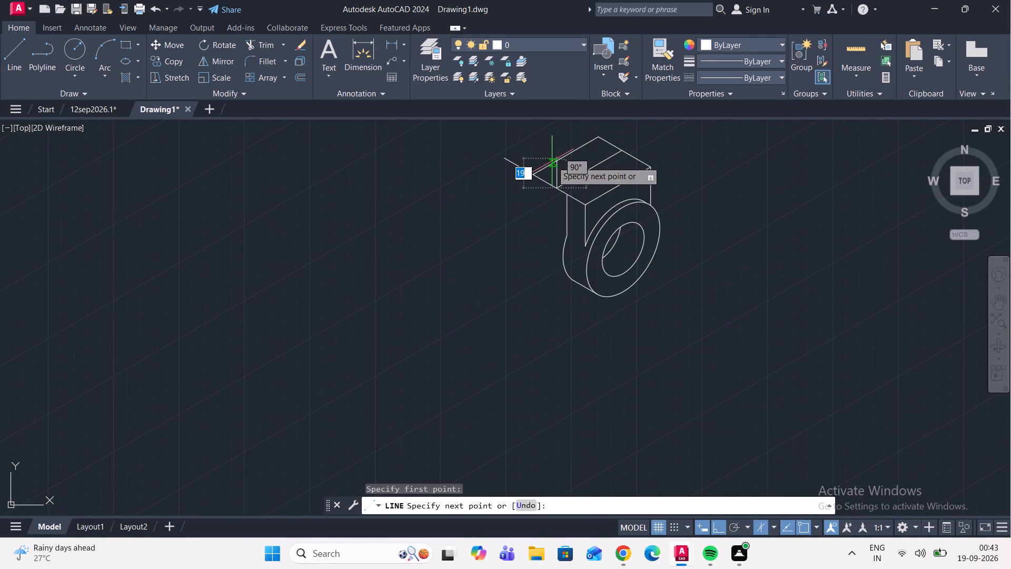
middle_drag(551, 162, 498, 289)
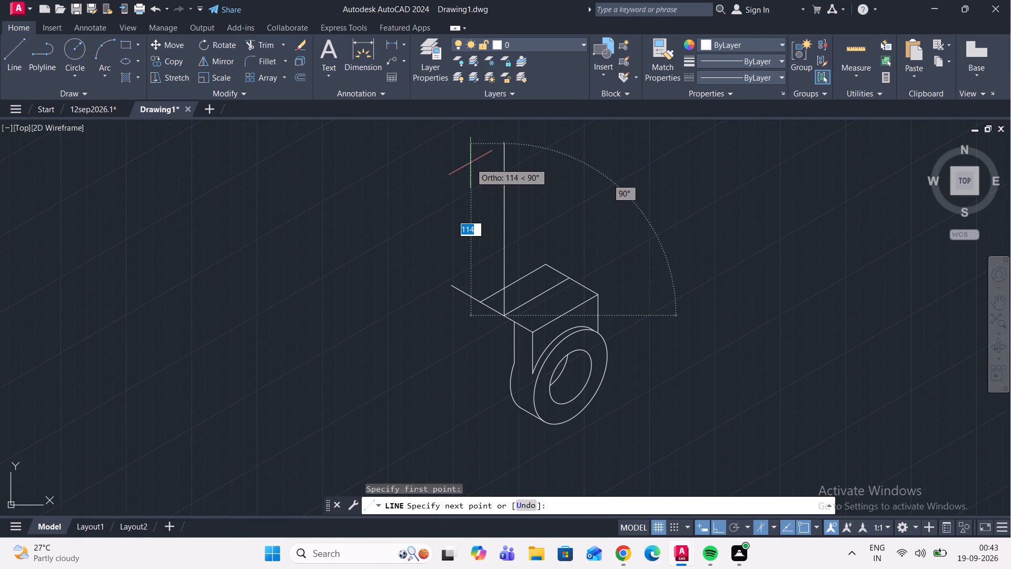
text(70)
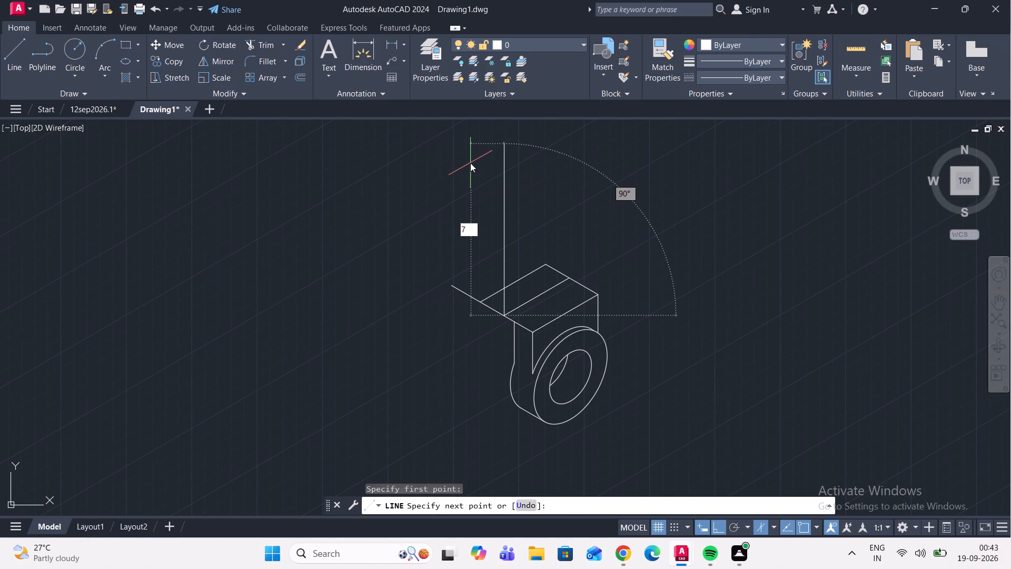
key(Return)
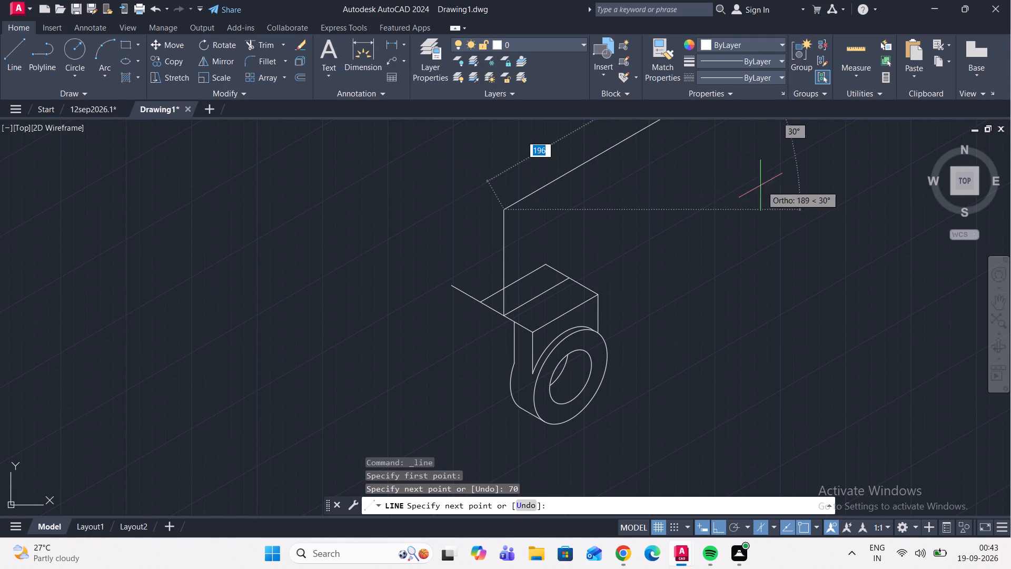
text(50)
key(Return)
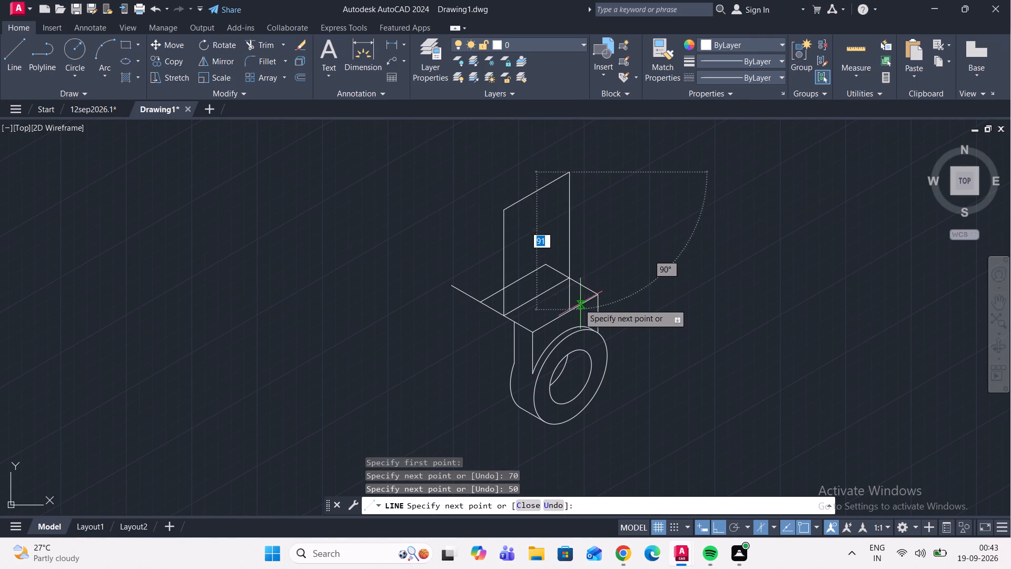
scroll(554, 278, up, 3)
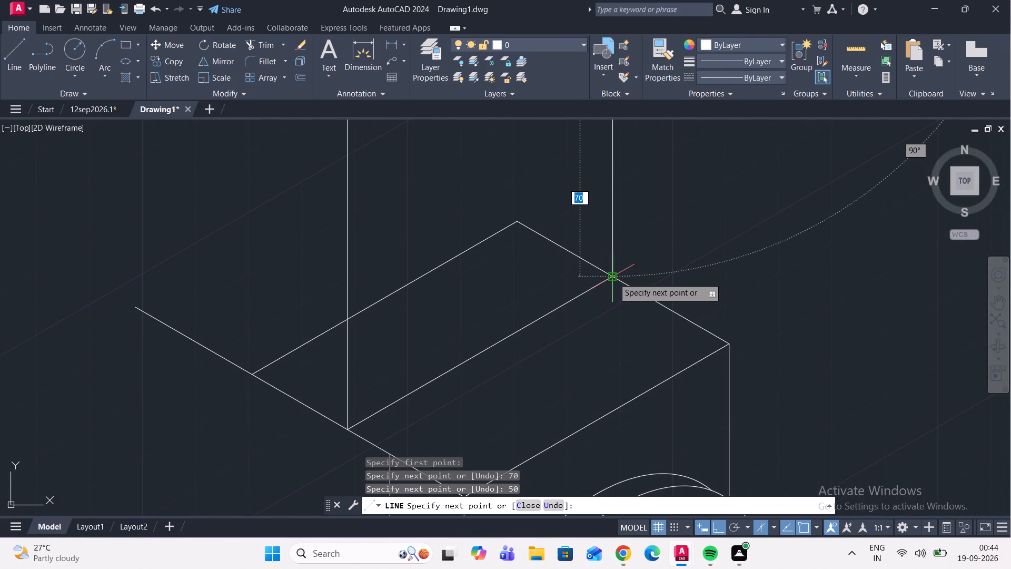
click(613, 276)
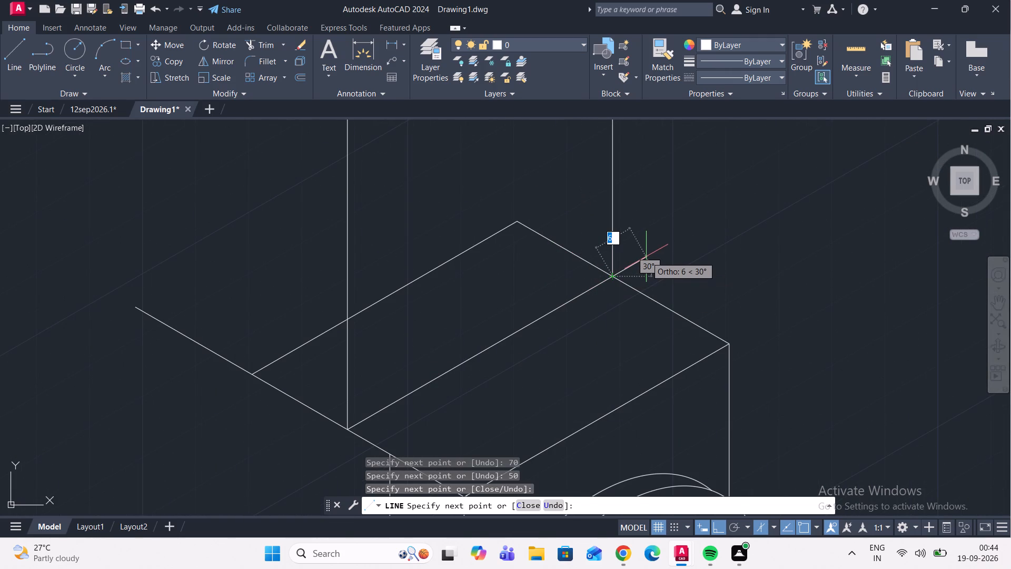
key(Escape)
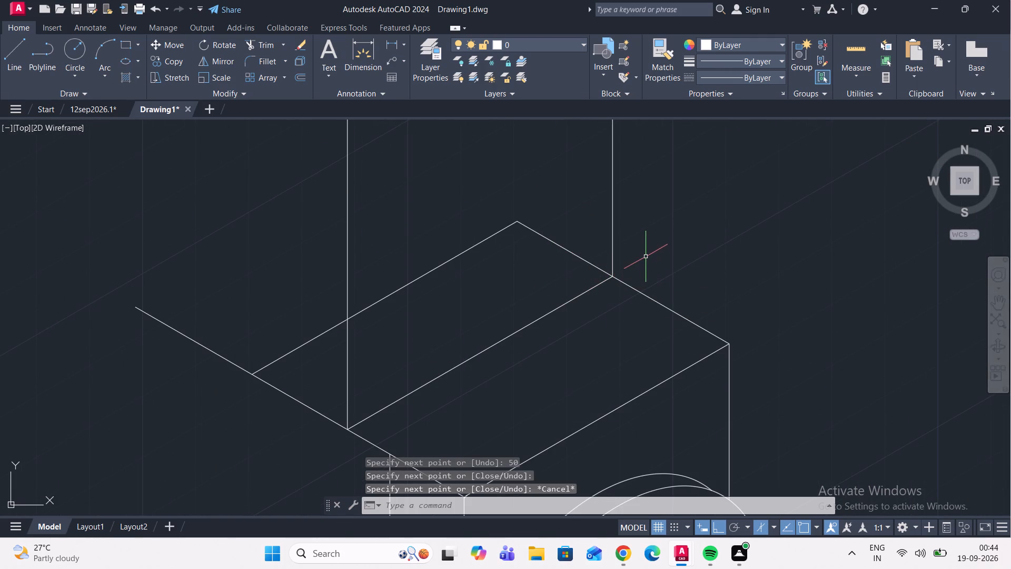
Draw a radius 25 isocircle on the right isoplane, centred on the midpoint of the upright's 50-unit top edge.
scroll(644, 262, down, 2)
middle_drag(639, 271, 638, 310)
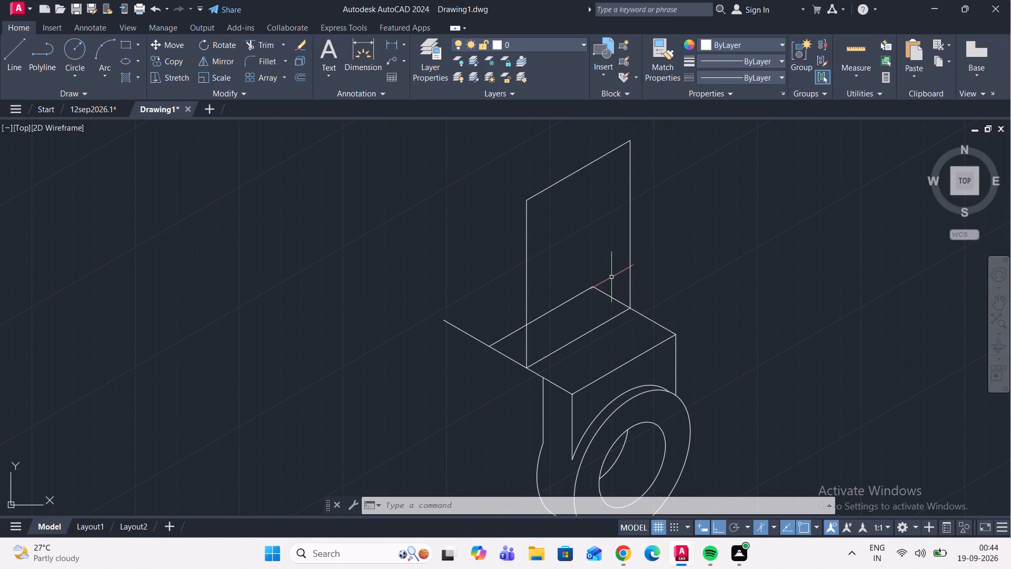
middle_drag(610, 277, 619, 271)
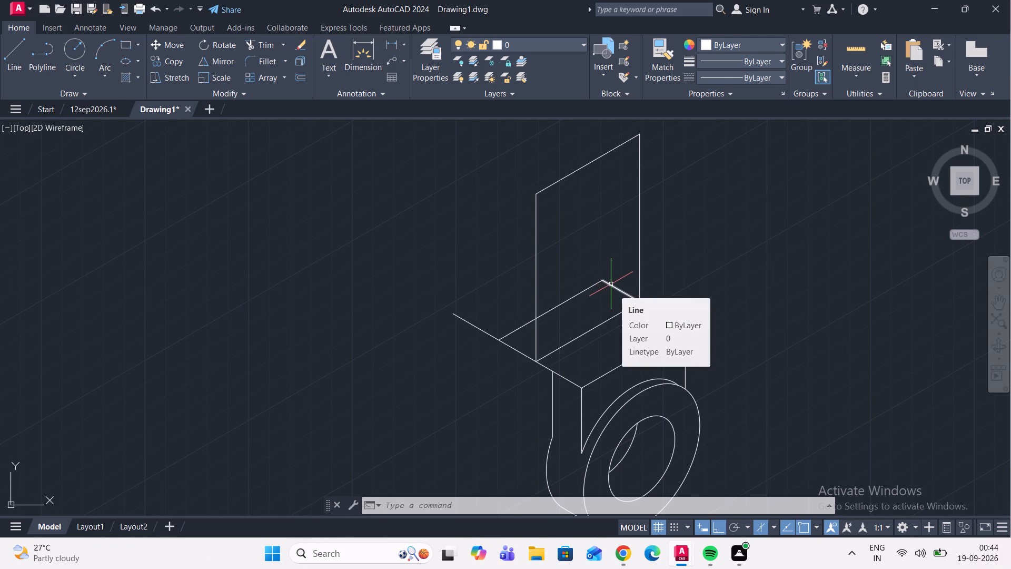
middle_drag(600, 276, 635, 361)
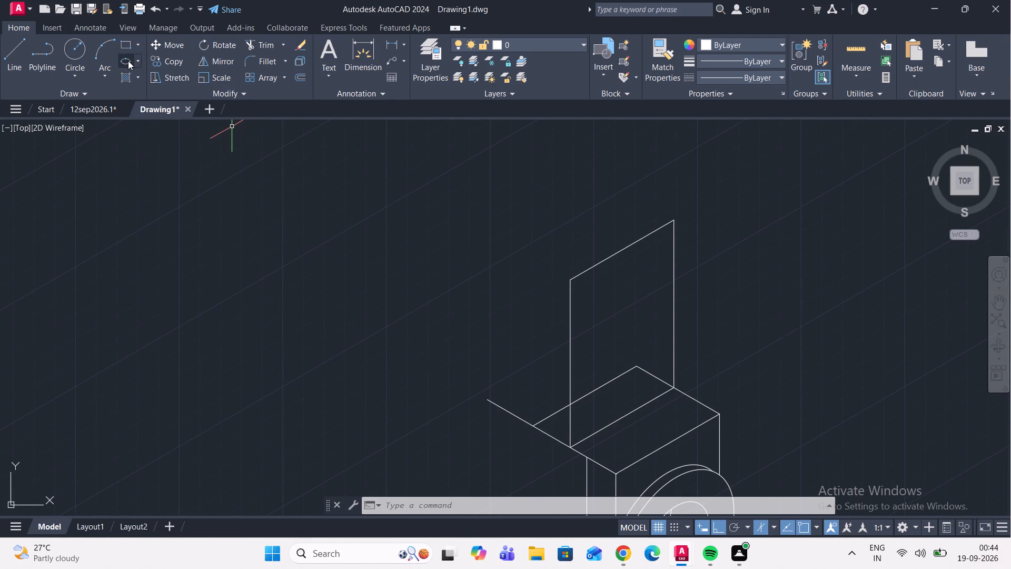
click(128, 61)
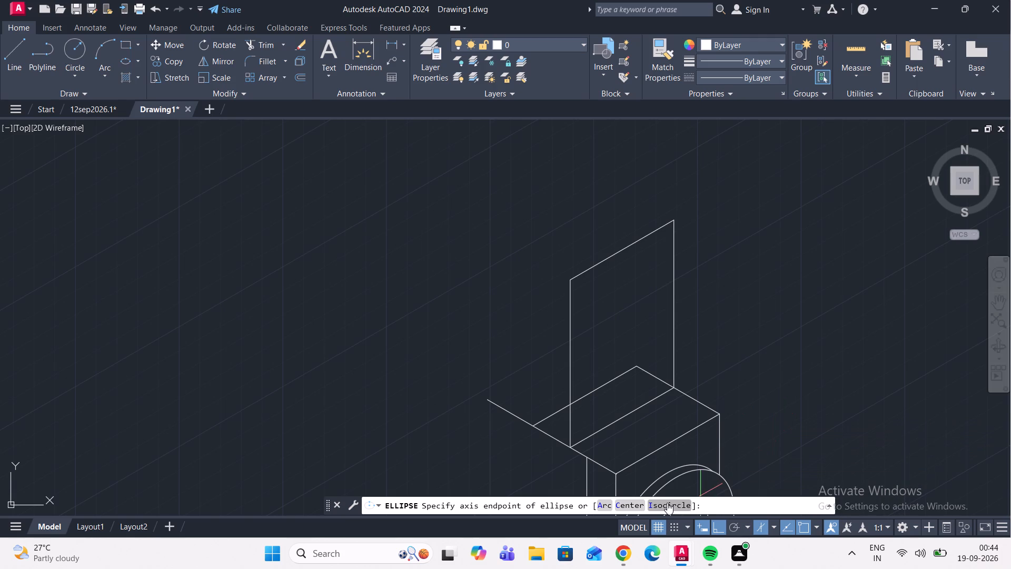
click(667, 503)
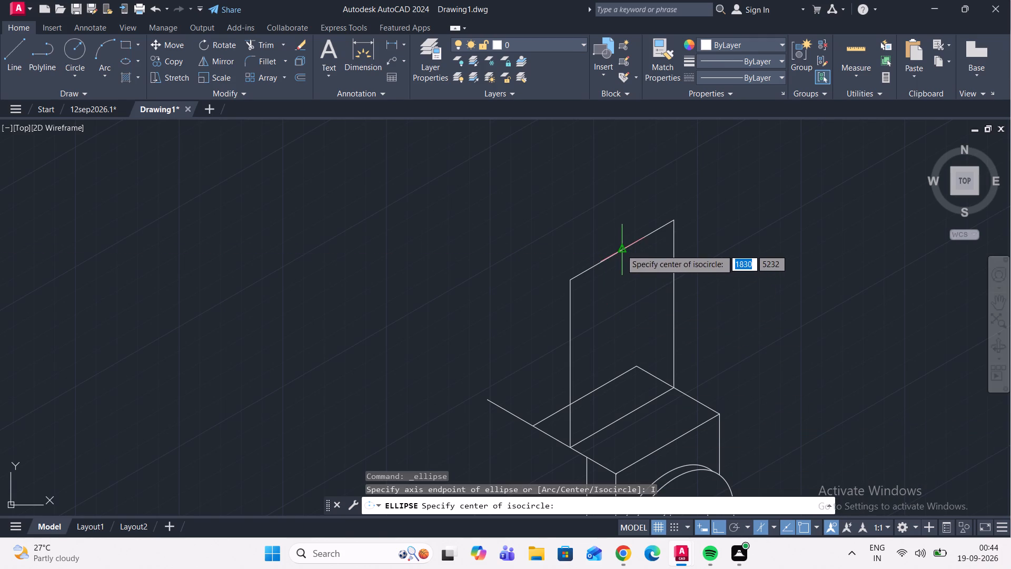
click(621, 249)
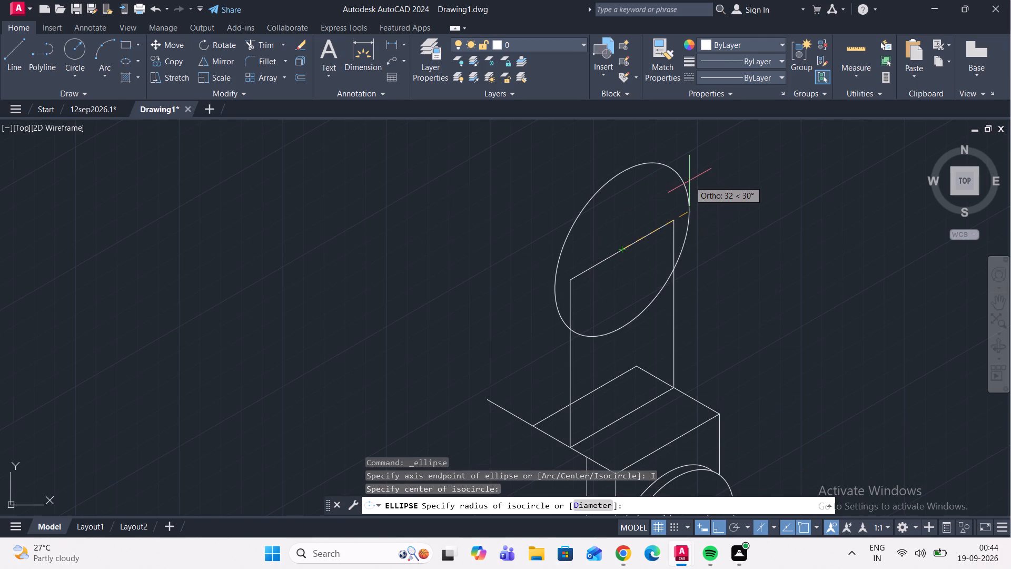
text(25)
key(Return)
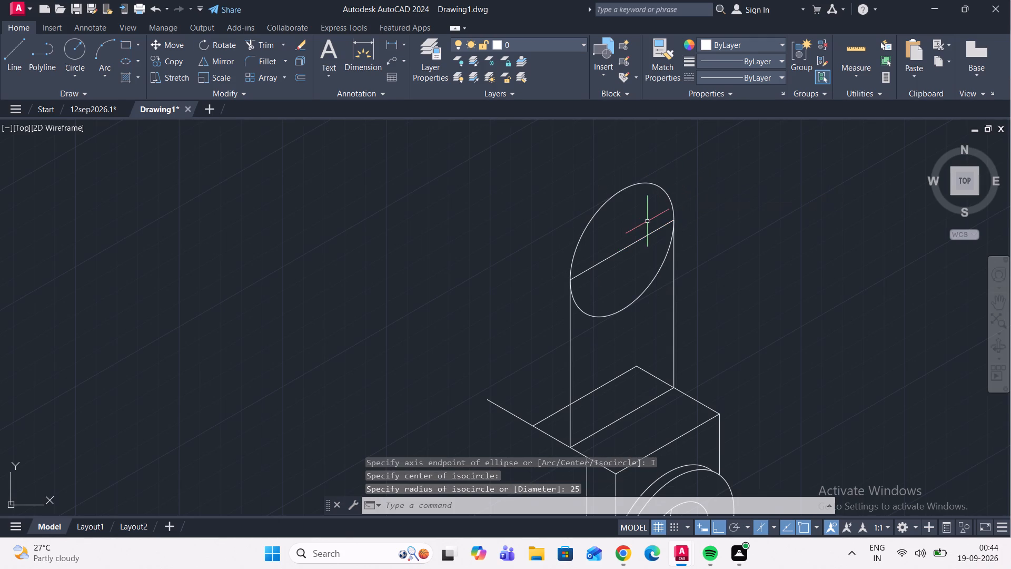
Copy the radius 25 isocircle from its centre along the left isoplane's receding axis.
scroll(645, 224, up, 1)
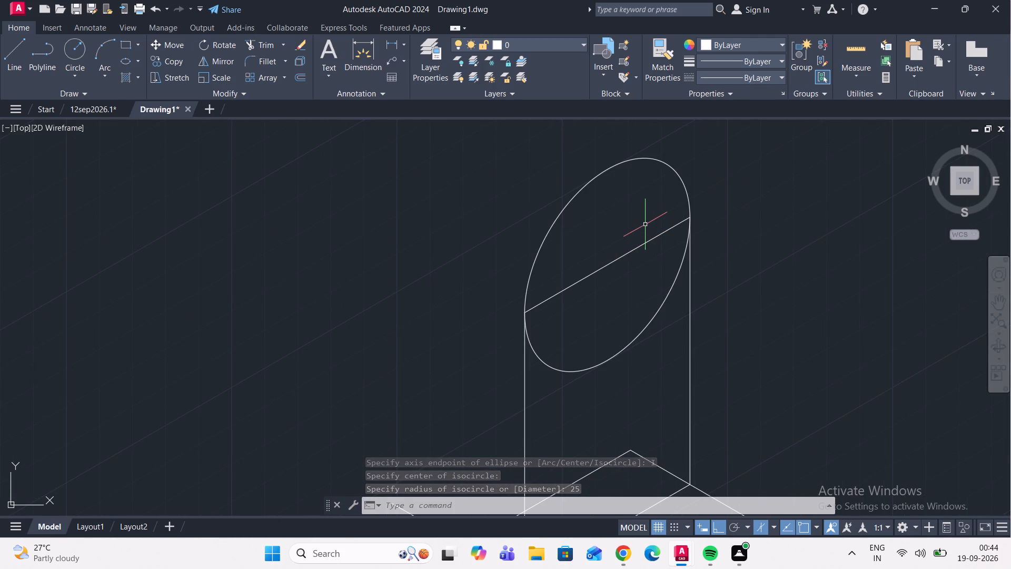
click(596, 223)
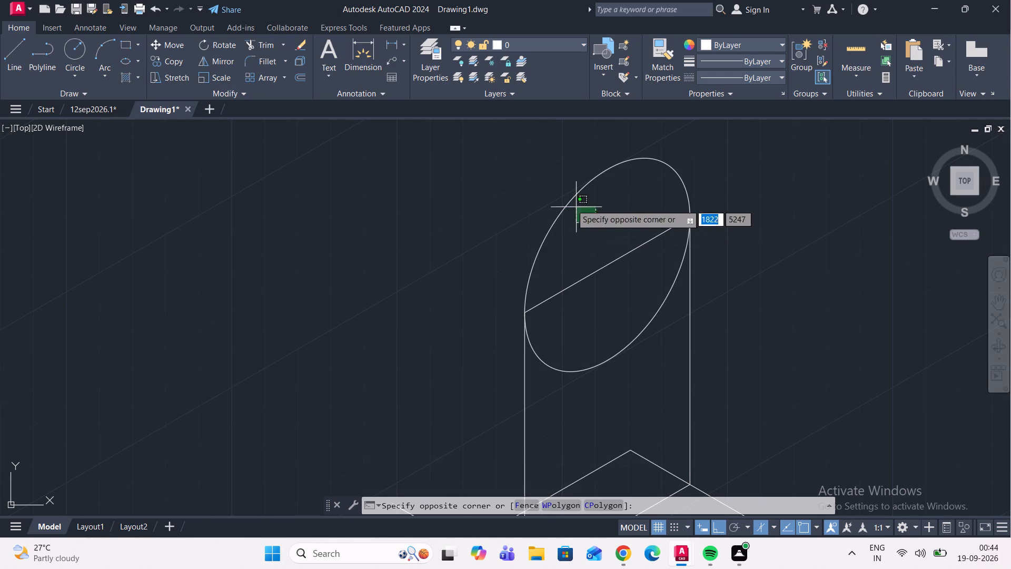
click(517, 186)
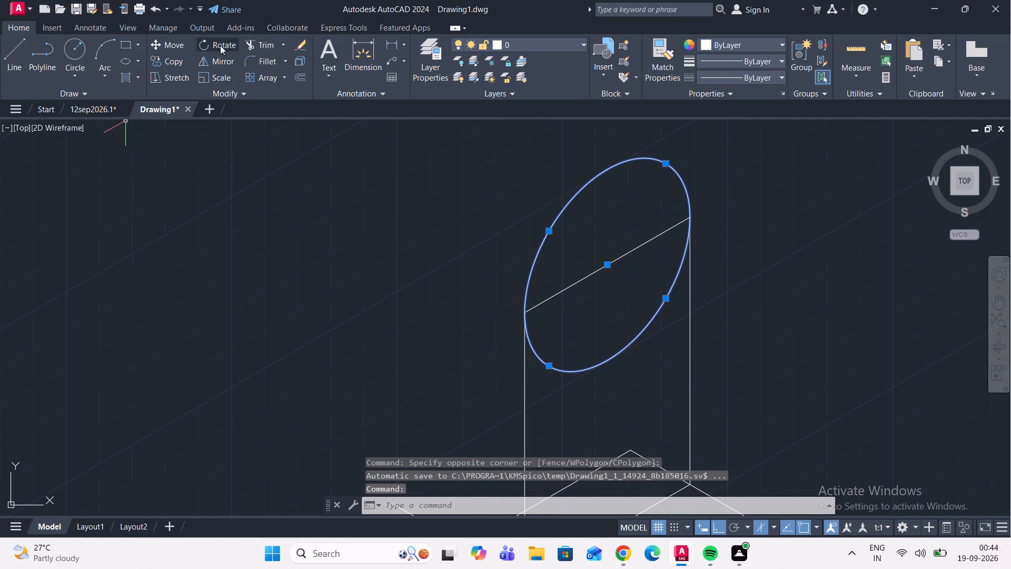
click(163, 62)
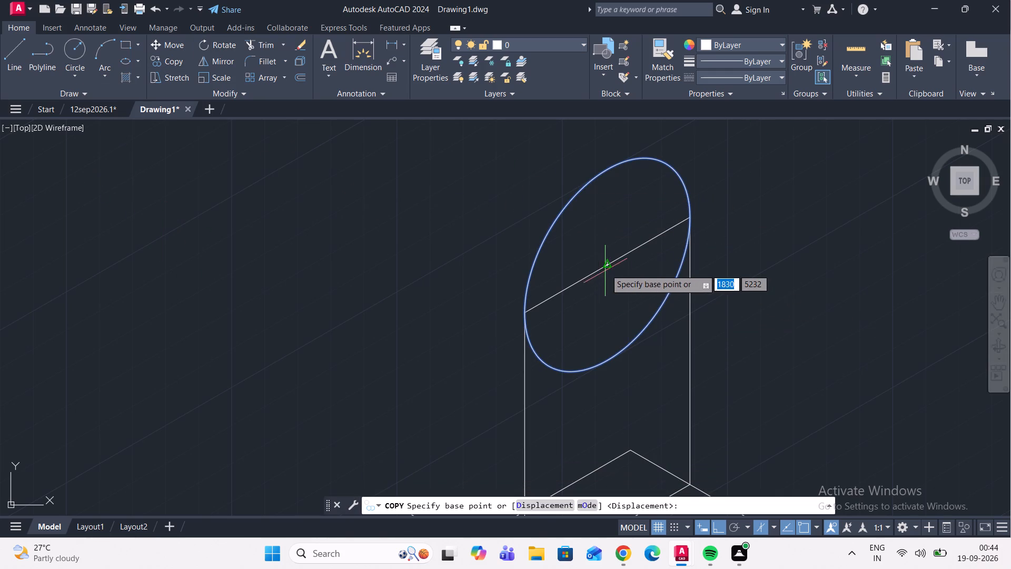
click(606, 268)
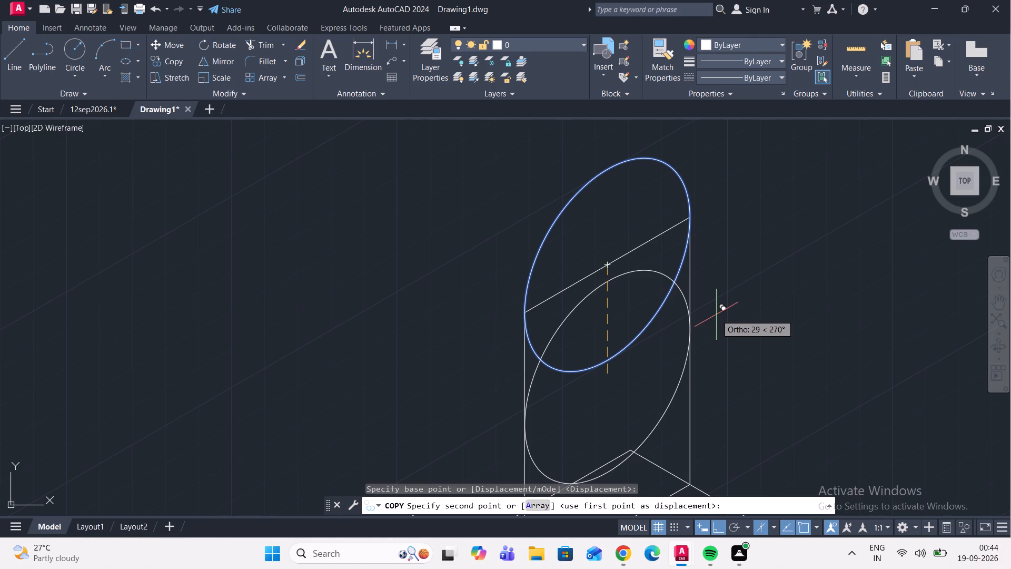
key(F5)
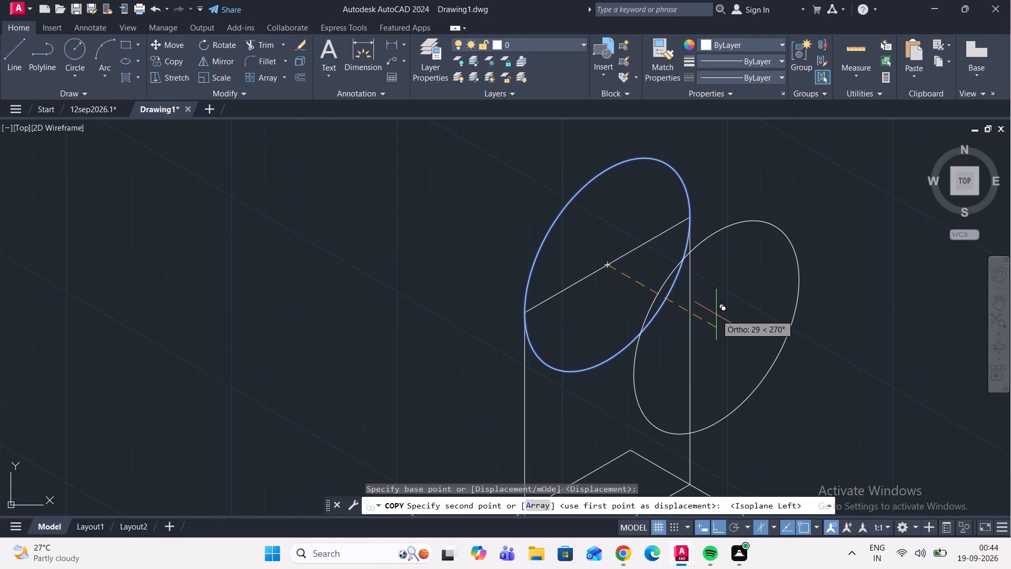
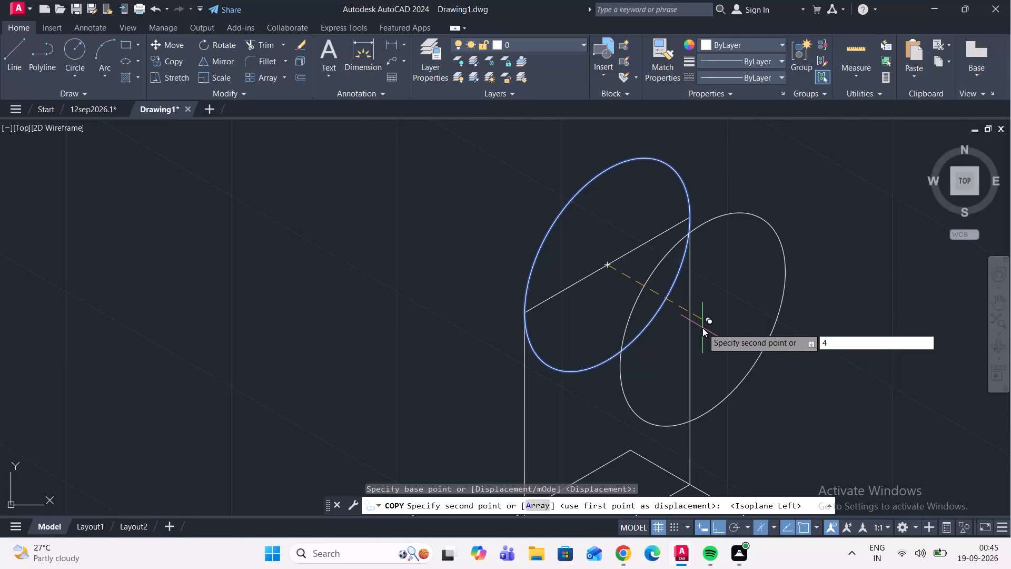
Place the copy of the radius 25 isocircle at a distance of 4 along 330°.
key(Return)
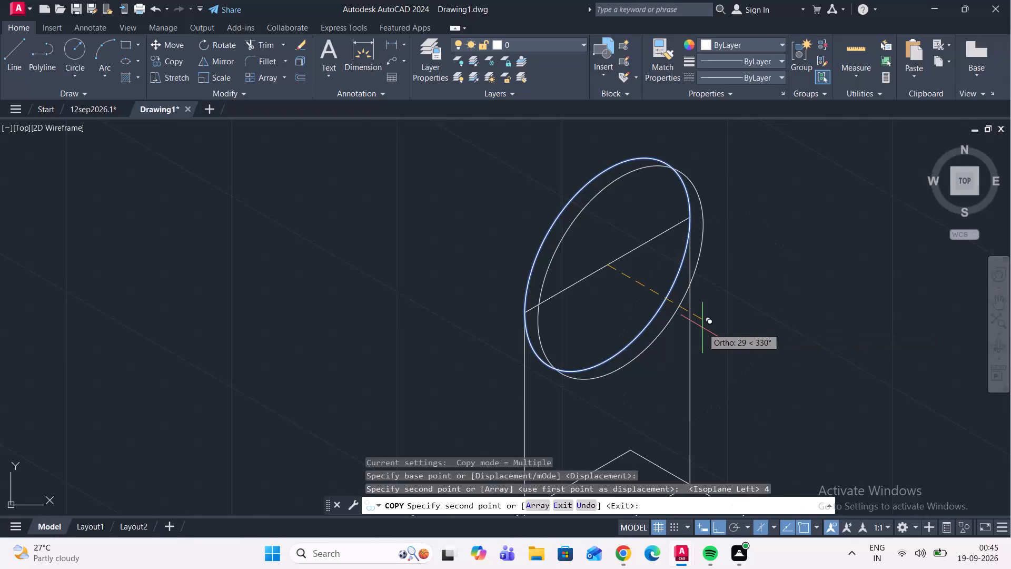
key(Escape)
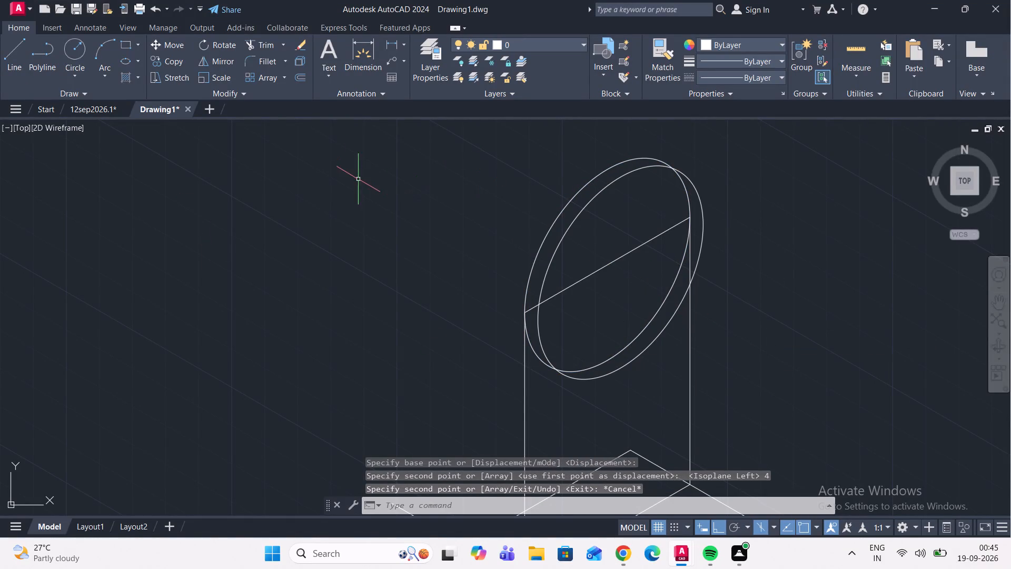
Draw a 25-diameter isocircle on the right isoplane, centred on the copied radius 25 isocircle.
click(141, 65)
double_click(167, 110)
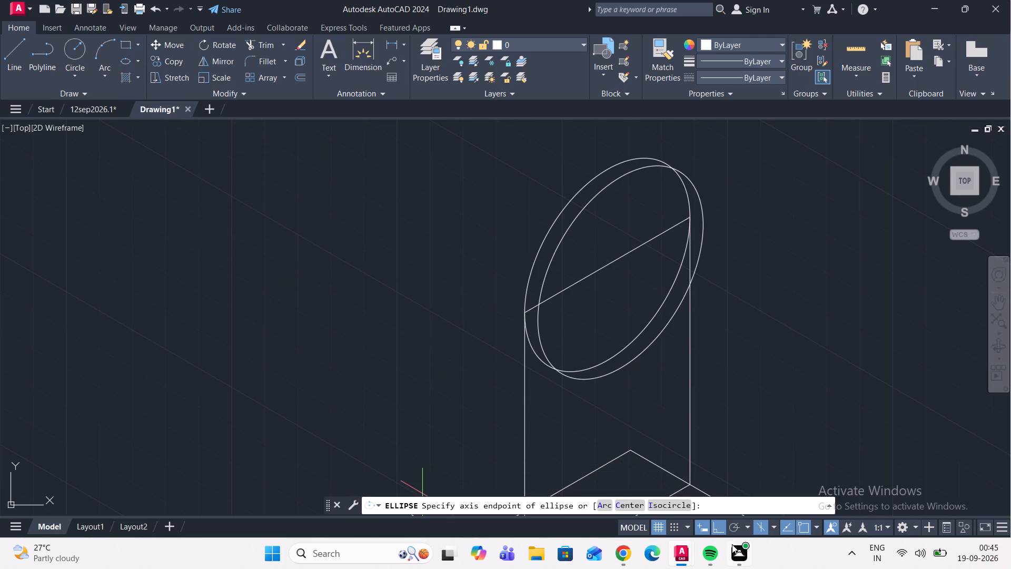
click(659, 503)
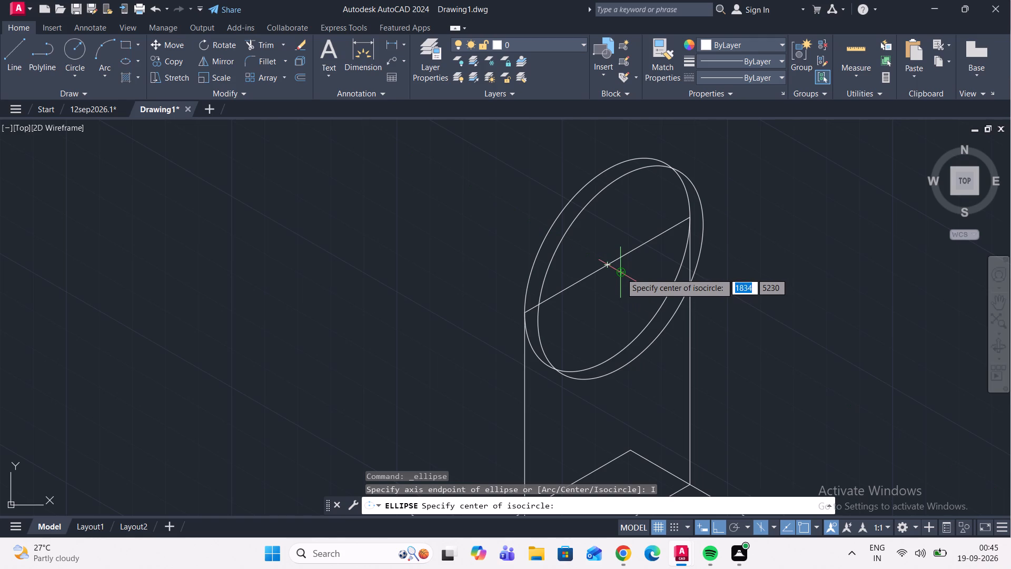
scroll(621, 273, up, 2)
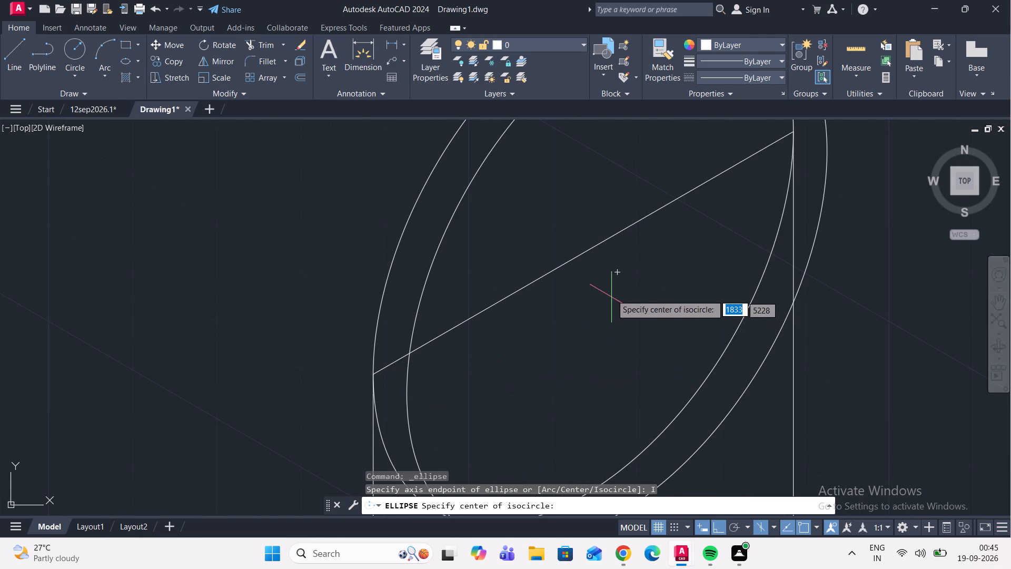
click(618, 273)
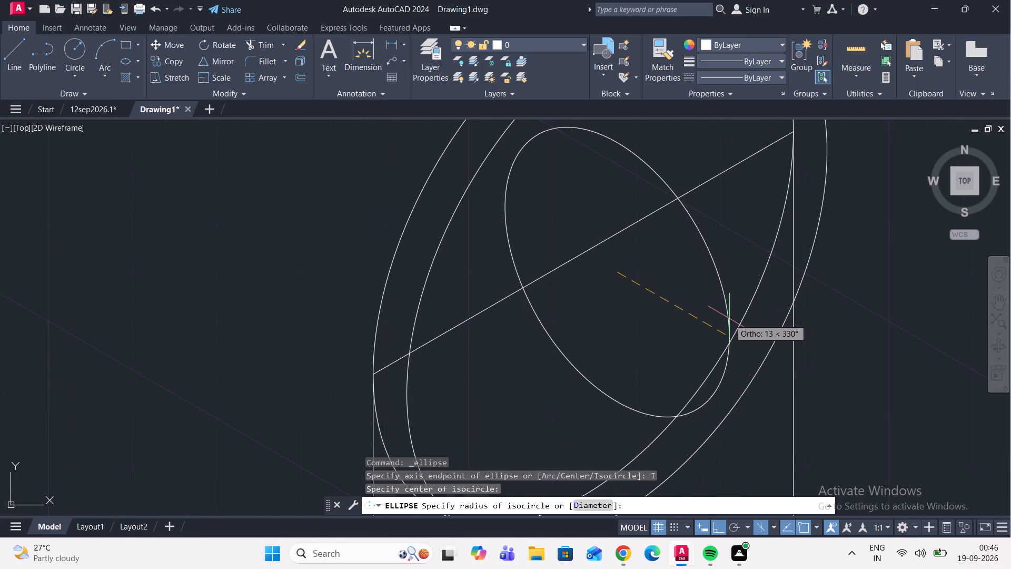
key(F5)
key(F5)
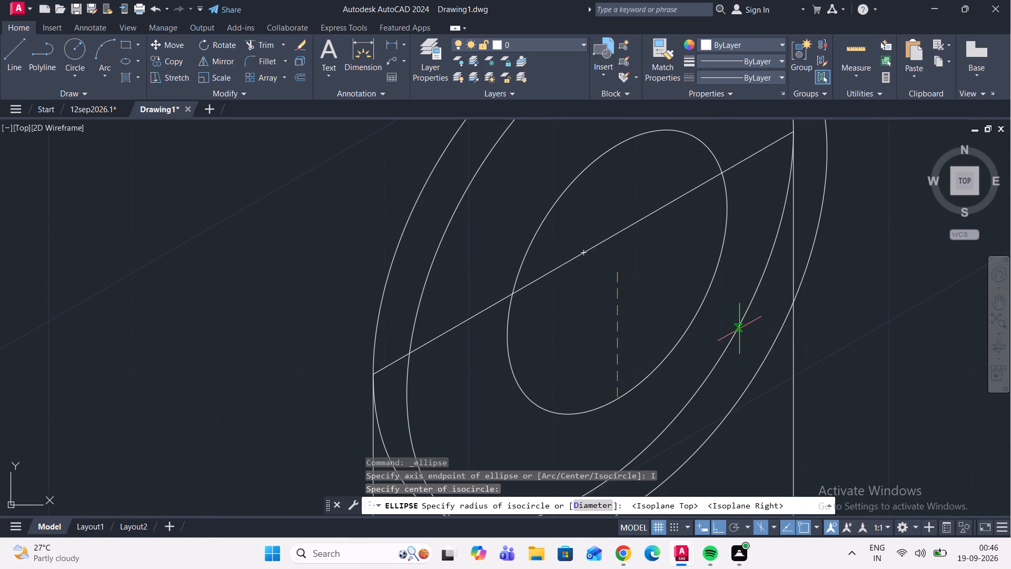
click(590, 506)
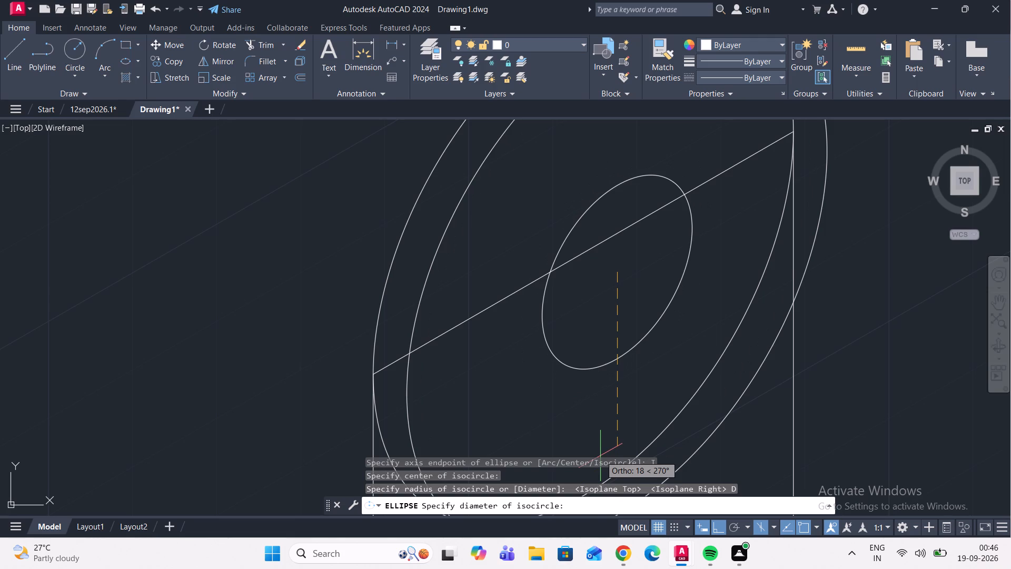
text(25)
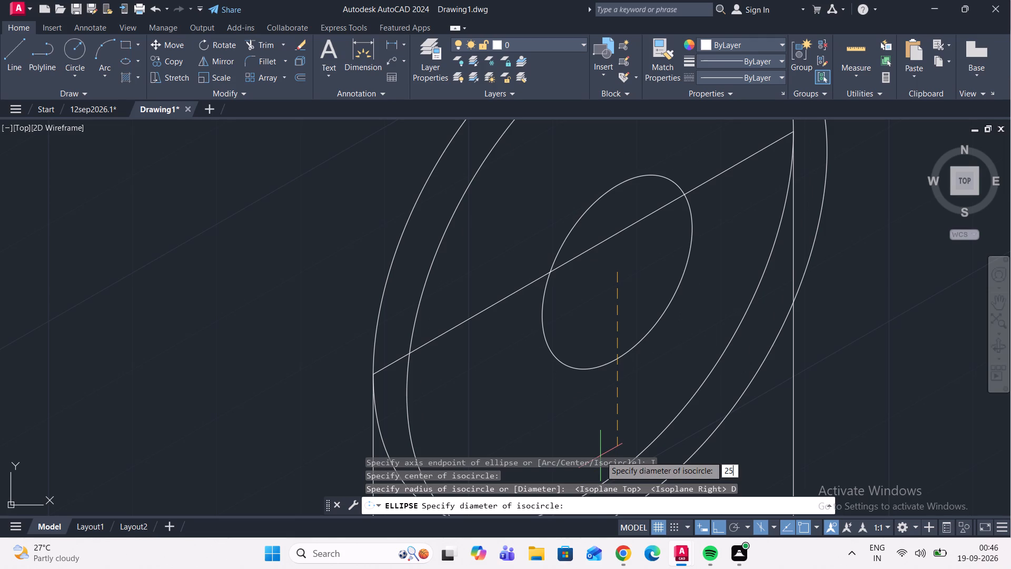
key(Return)
Copy the three collinear receding edge lines along the top face's outer side 12 straight down.
scroll(609, 433, down, 2)
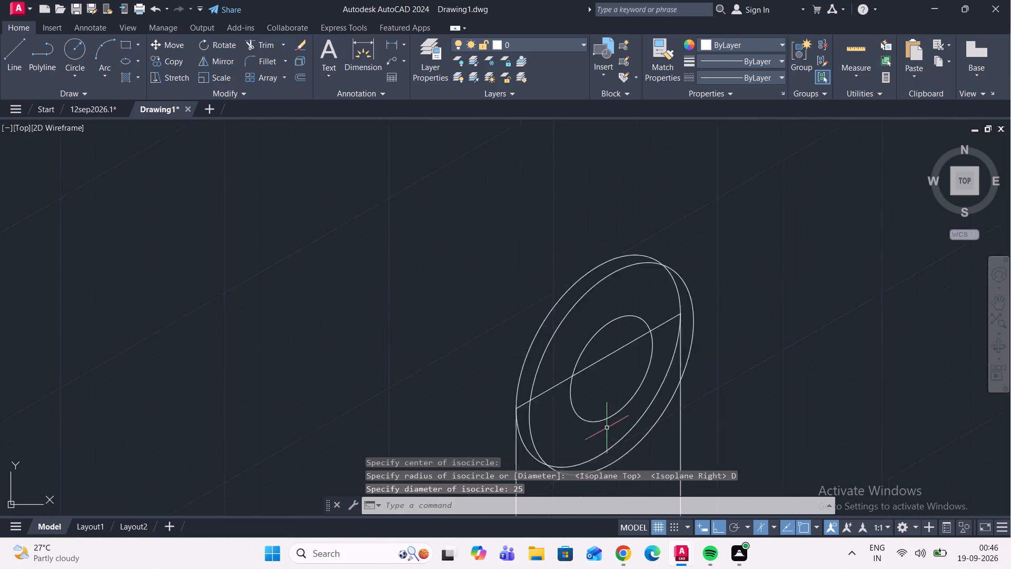
scroll(606, 426, down, 1)
middle_drag(604, 420, 649, 401)
scroll(634, 415, up, 1)
middle_drag(632, 418, 639, 425)
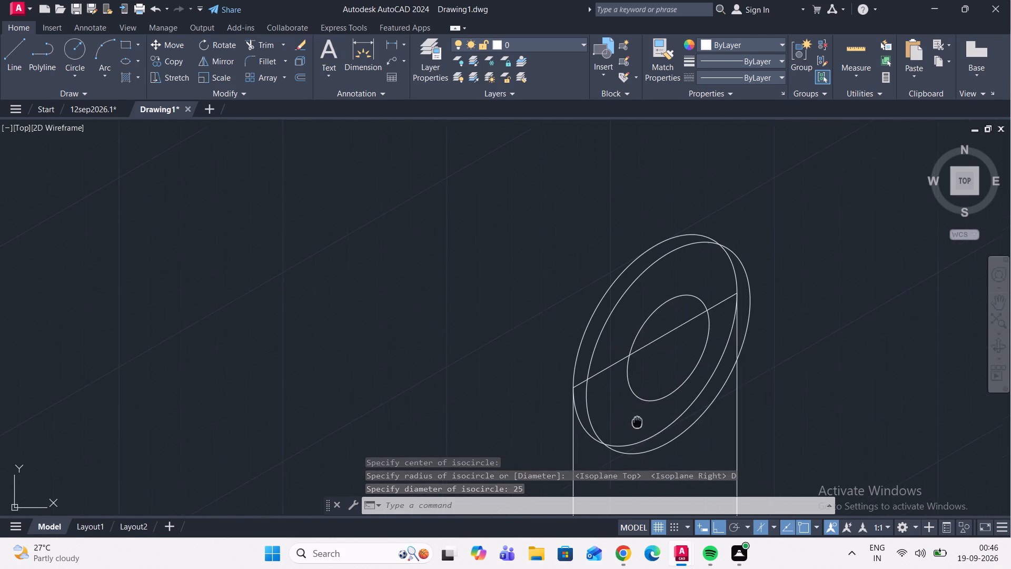
middle_drag(639, 425, 647, 458)
middle_drag(632, 439, 643, 470)
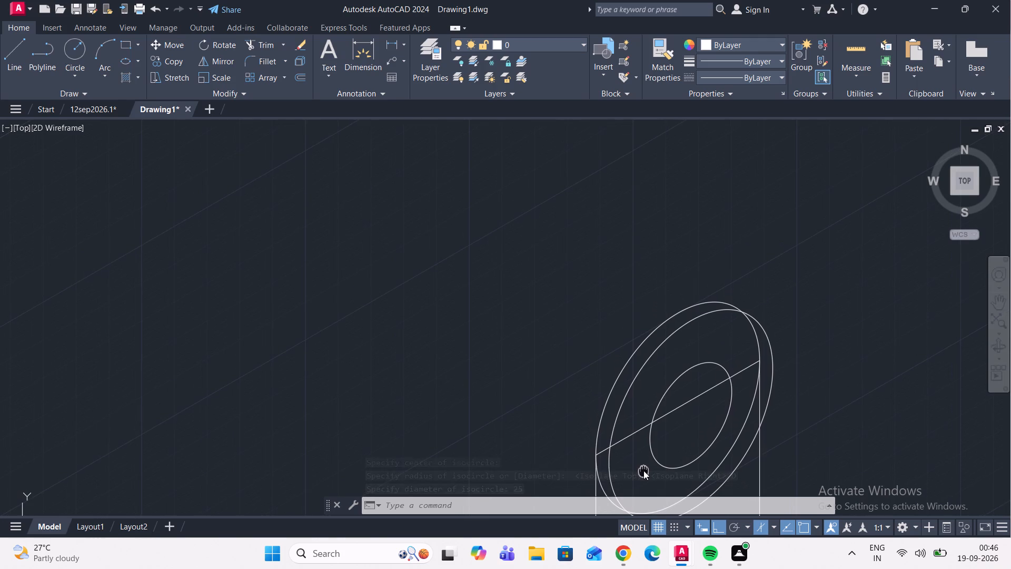
middle_drag(643, 470, 643, 470)
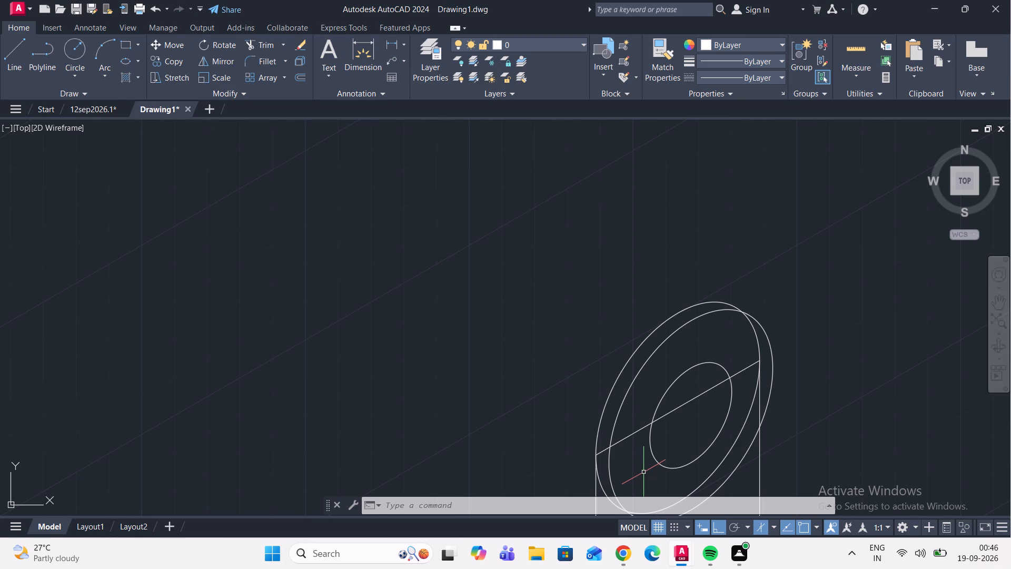
middle_drag(638, 466, 719, 319)
middle_drag(721, 396, 697, 256)
middle_drag(736, 354, 659, 250)
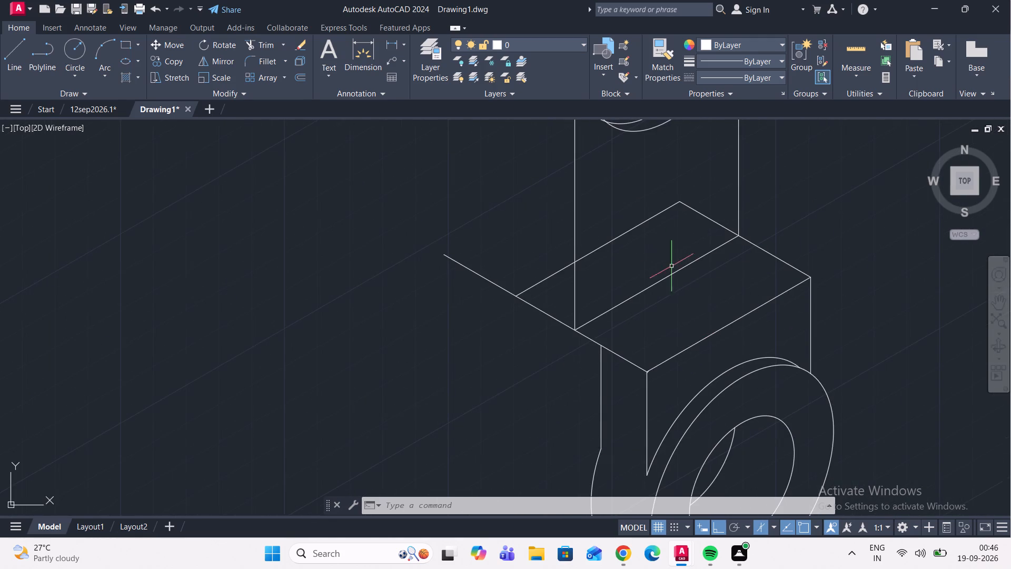
middle_drag(725, 341, 705, 283)
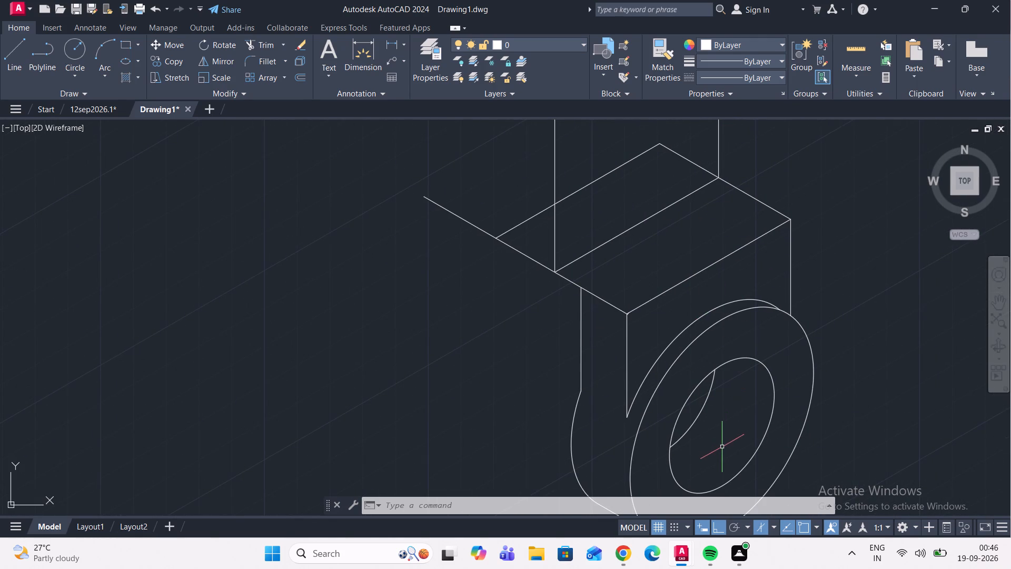
middle_drag(721, 446, 712, 391)
middle_drag(518, 399, 590, 418)
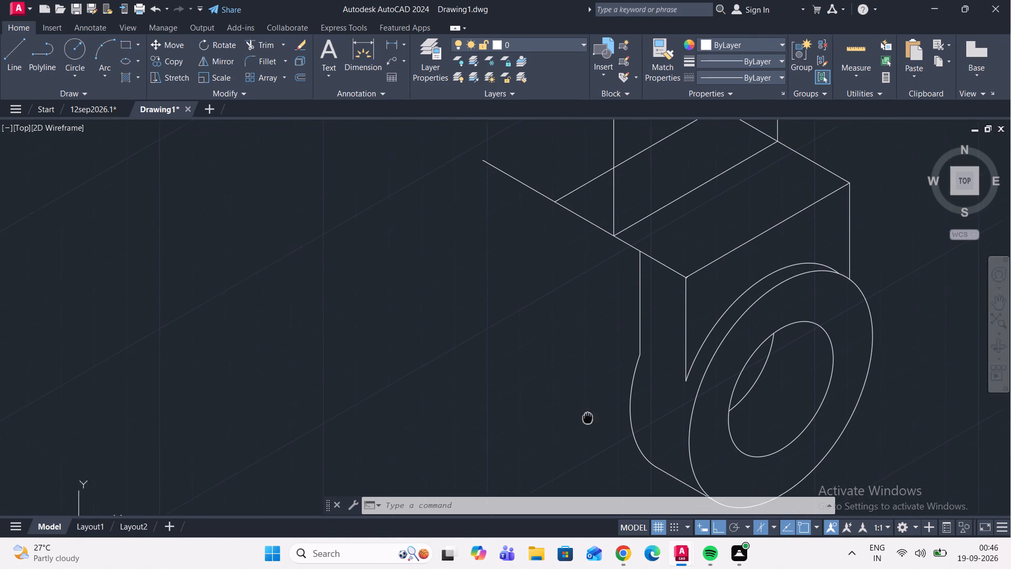
middle_drag(590, 418, 590, 418)
middle_drag(577, 387, 580, 431)
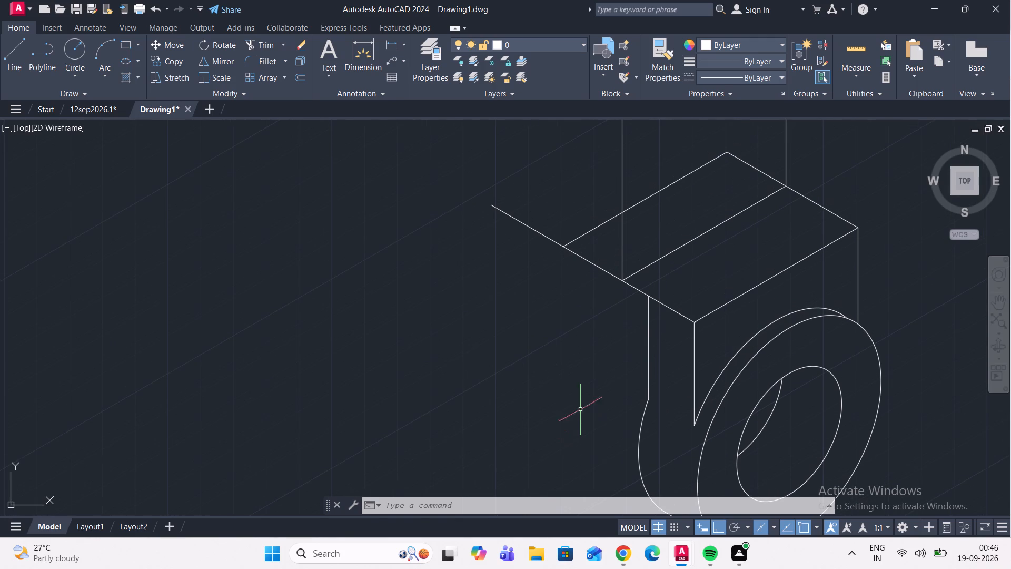
click(598, 265)
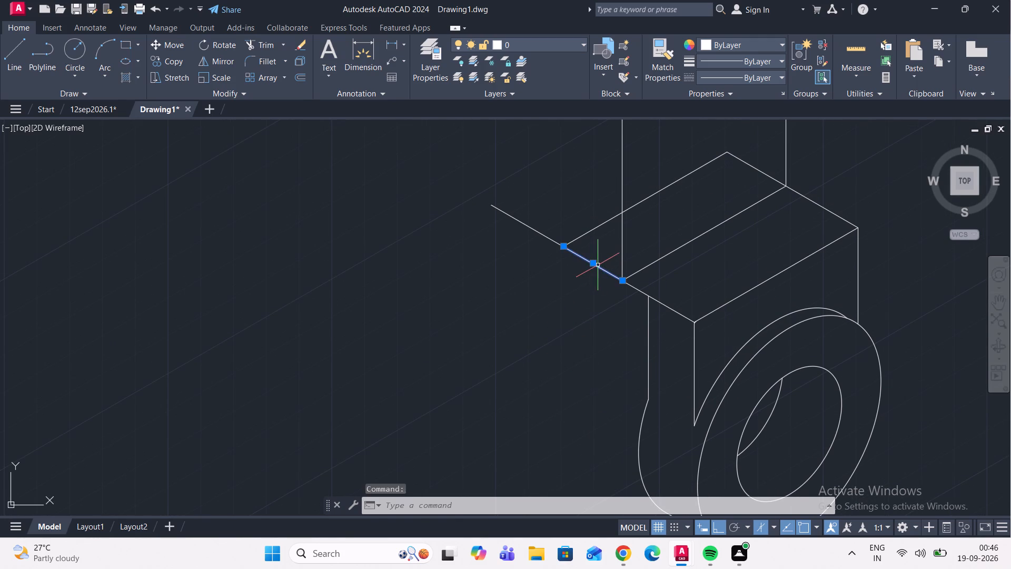
click(547, 237)
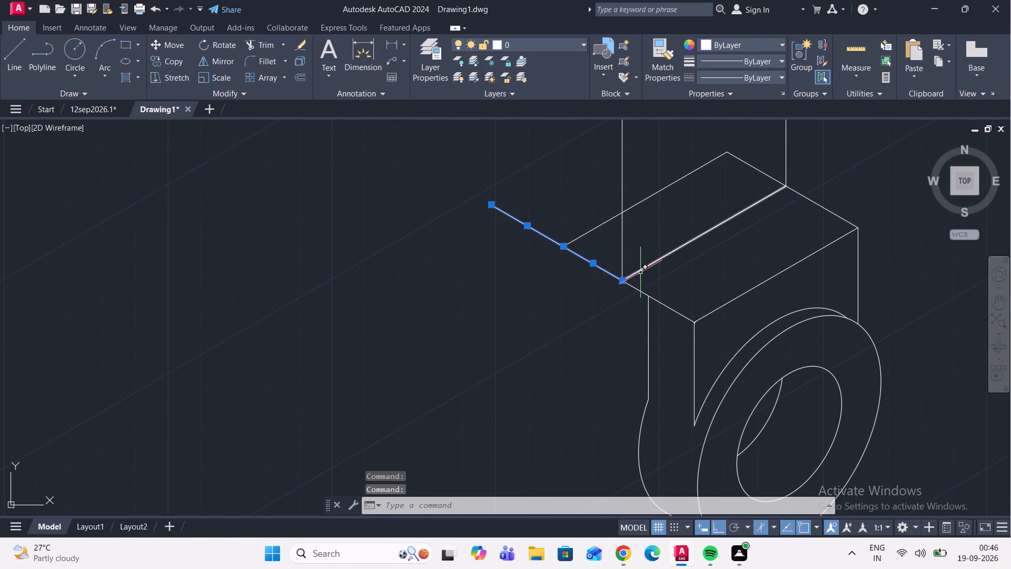
click(646, 292)
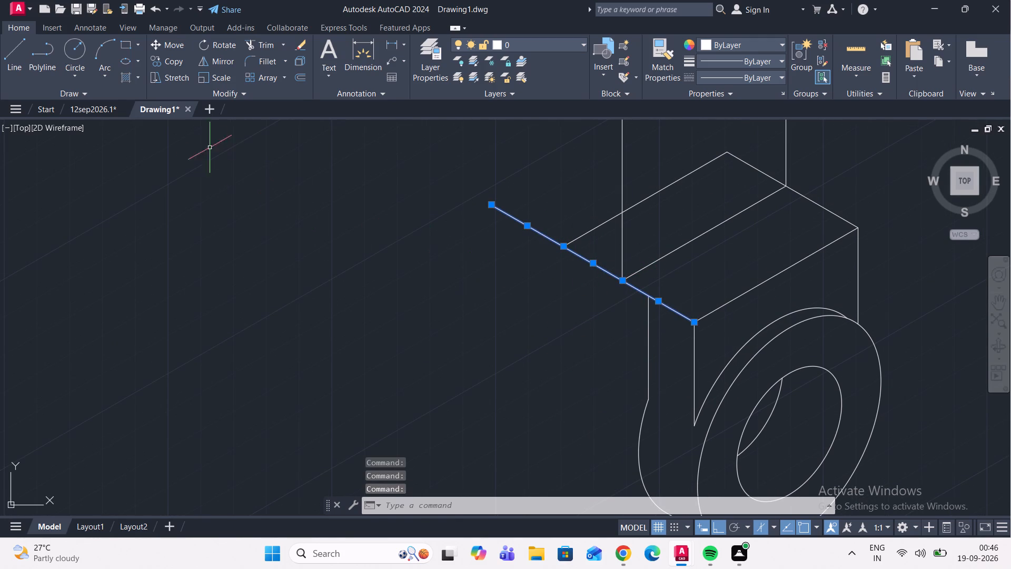
click(177, 62)
click(621, 280)
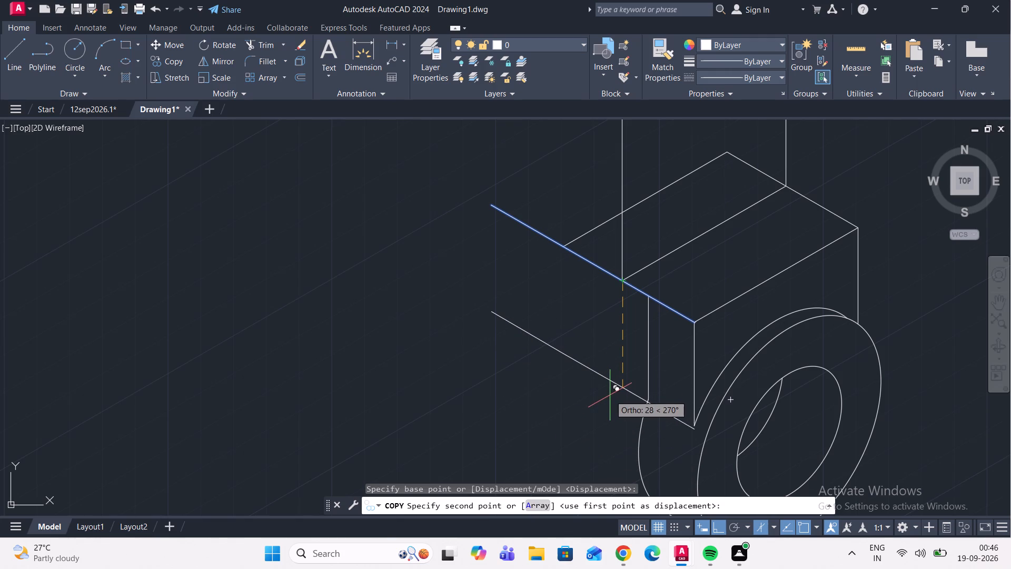
key(1)
key(2)
key(Return)
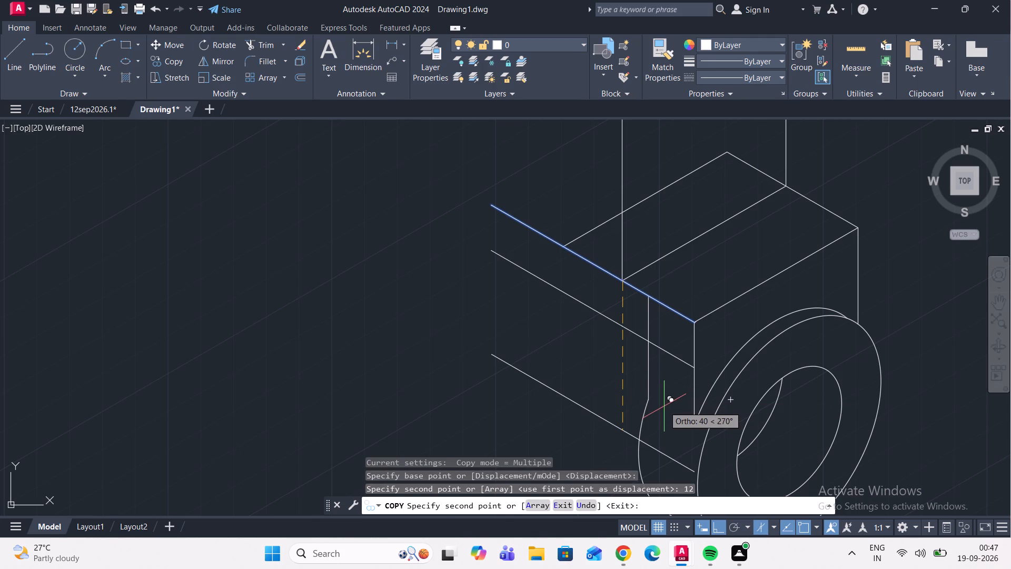
key(Escape)
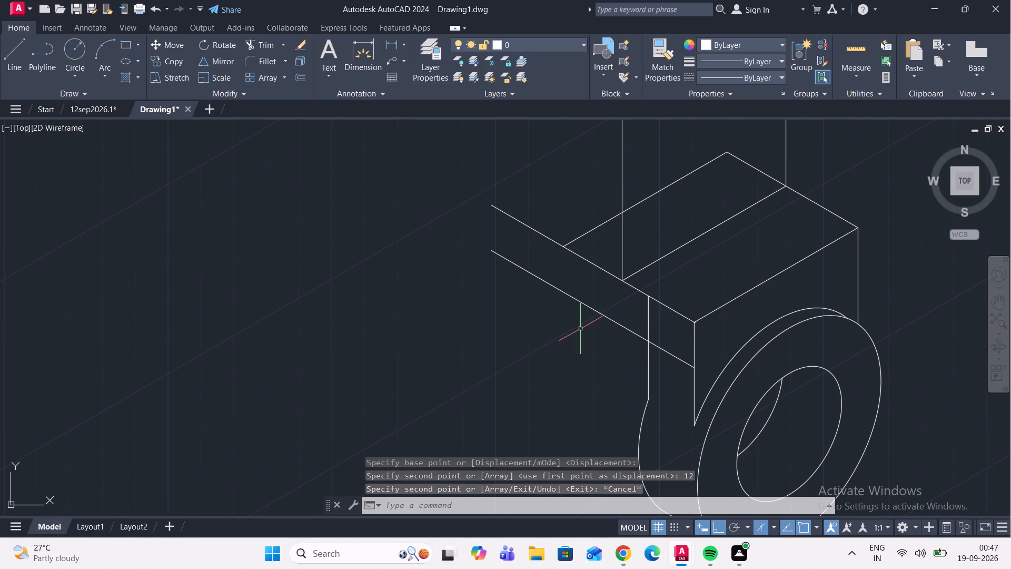
Draw a 50-long line at 30° from the far end of the extended top edge, continuing it to the top face's nearest rear corner.
middle_drag(583, 328, 598, 333)
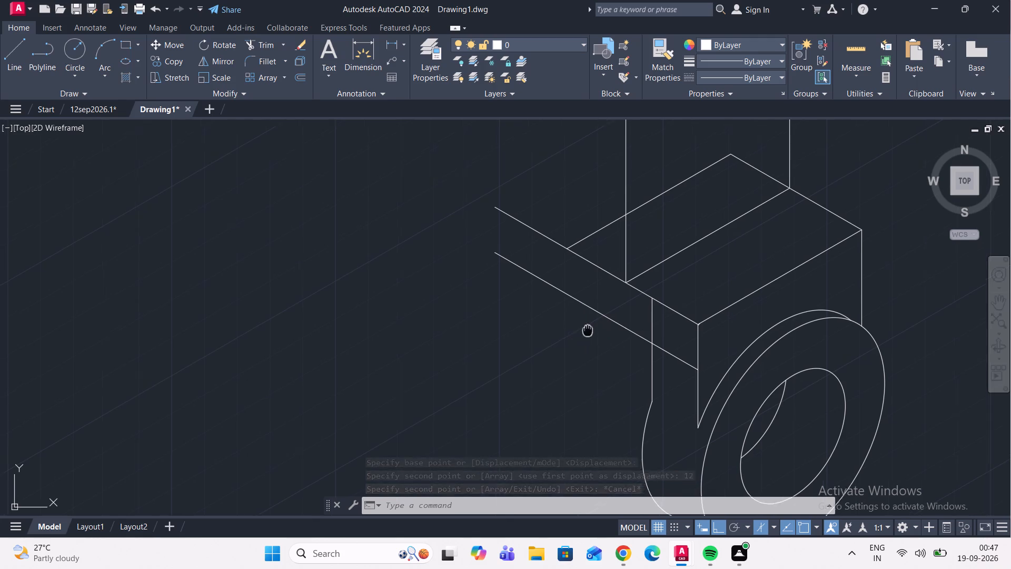
middle_drag(598, 333, 631, 339)
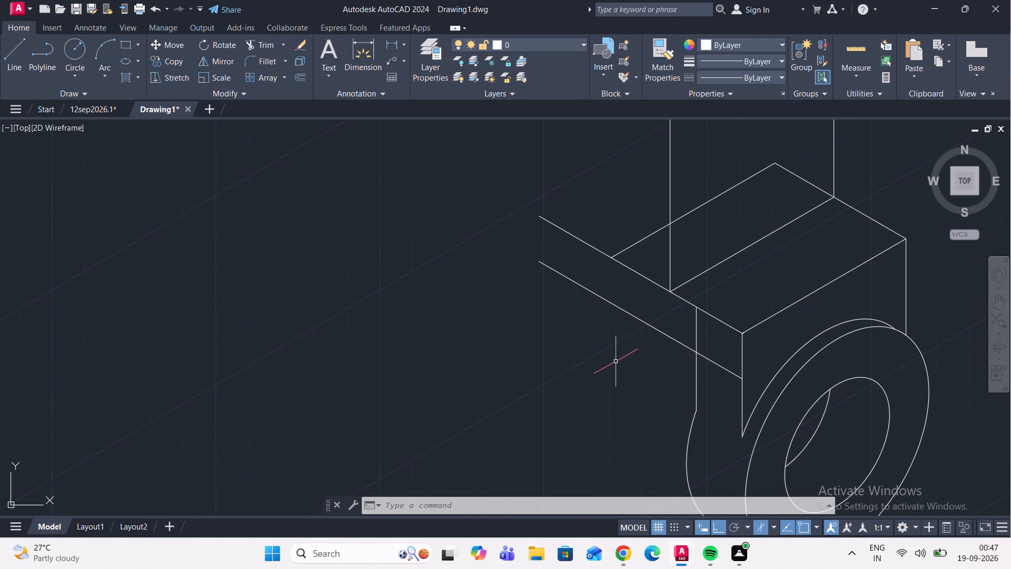
middle_drag(616, 361, 616, 366)
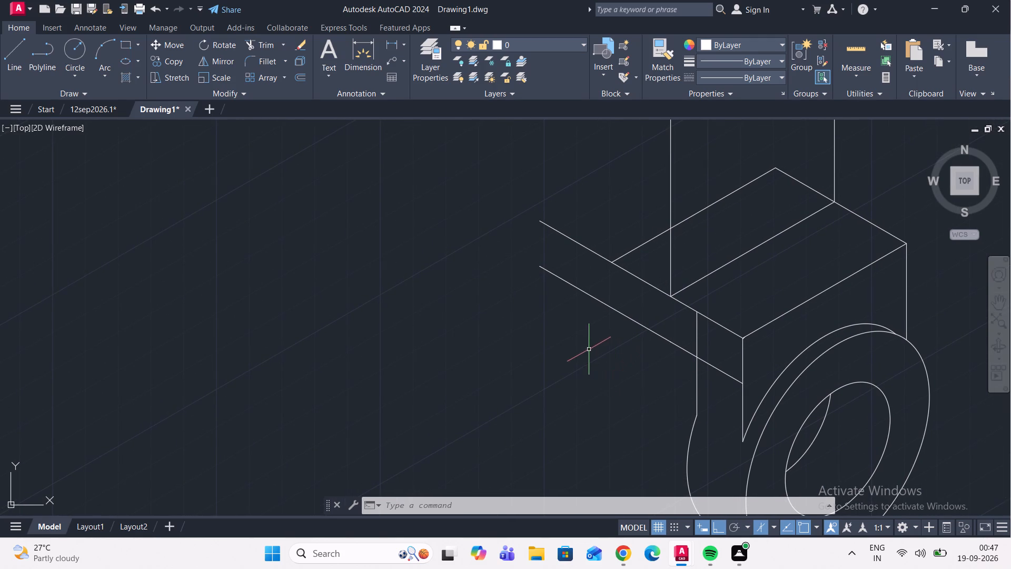
middle_drag(593, 350, 601, 348)
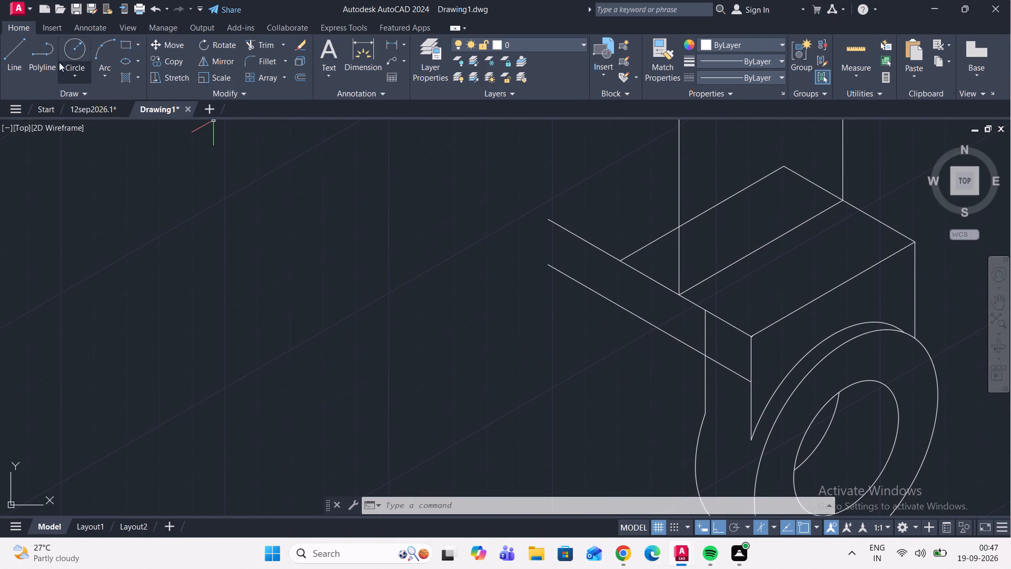
click(12, 53)
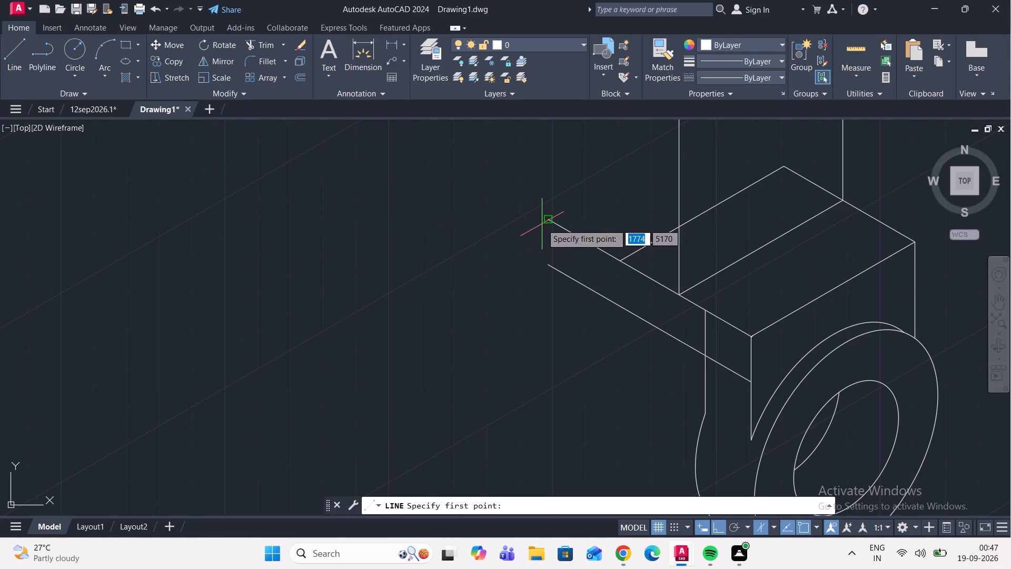
click(550, 221)
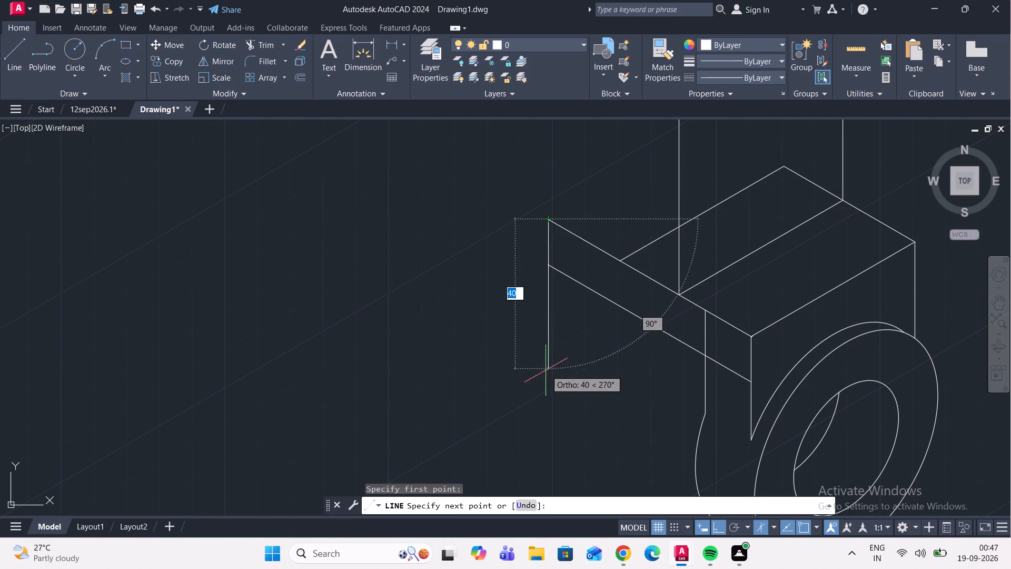
scroll(553, 304, up, 3)
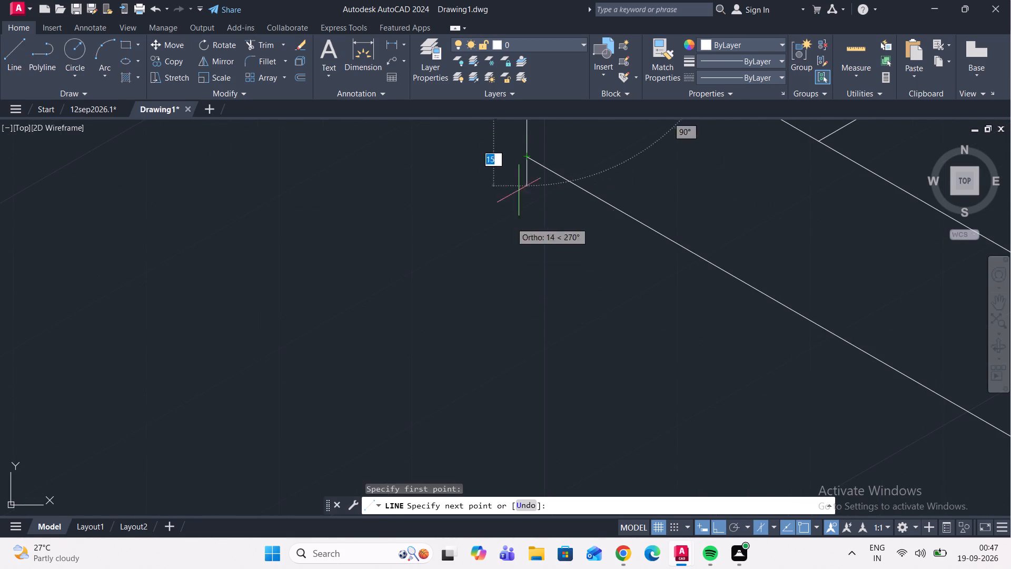
scroll(484, 439, down, 3)
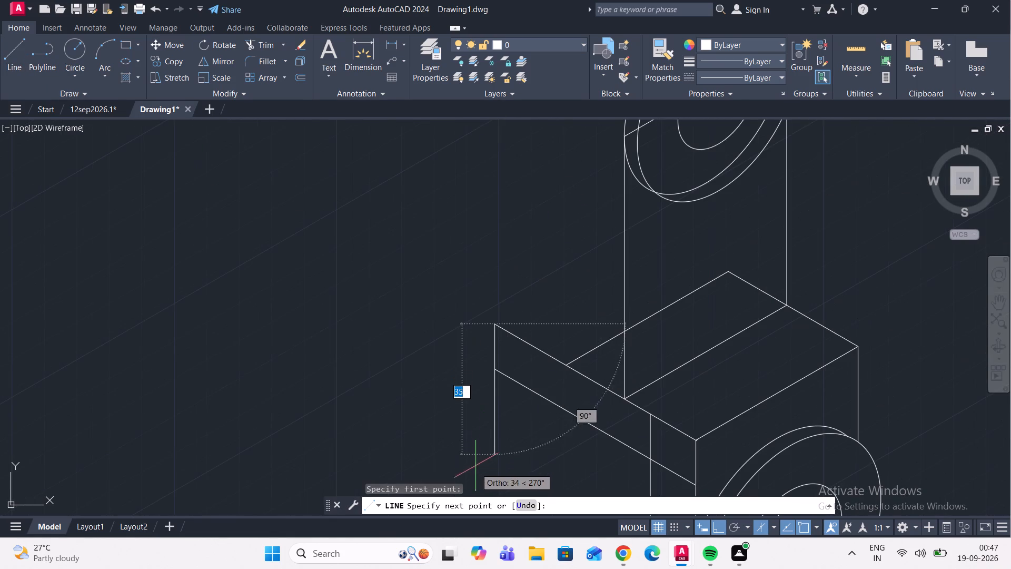
middle_drag(475, 468, 504, 311)
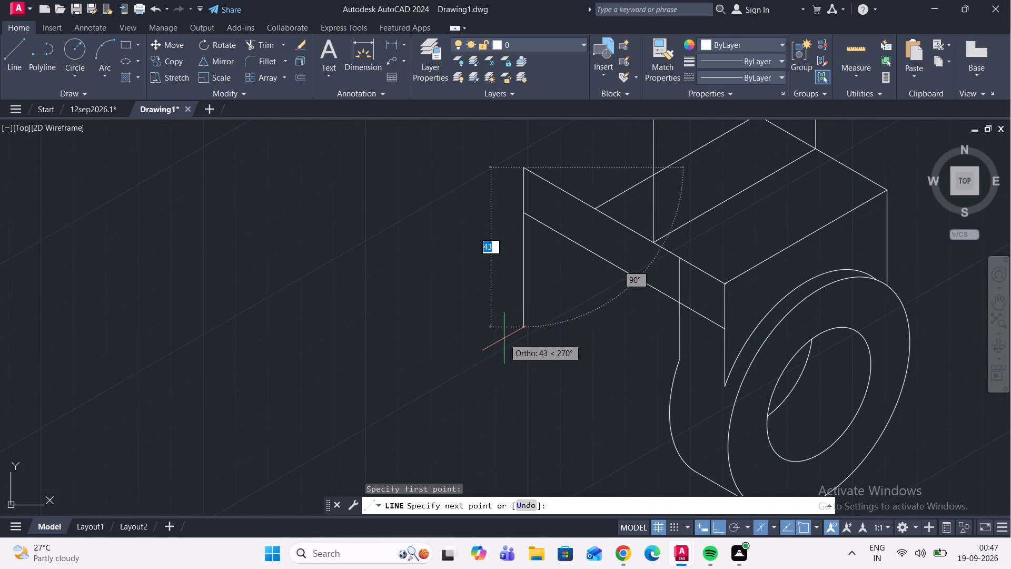
middle_drag(499, 278, 385, 564)
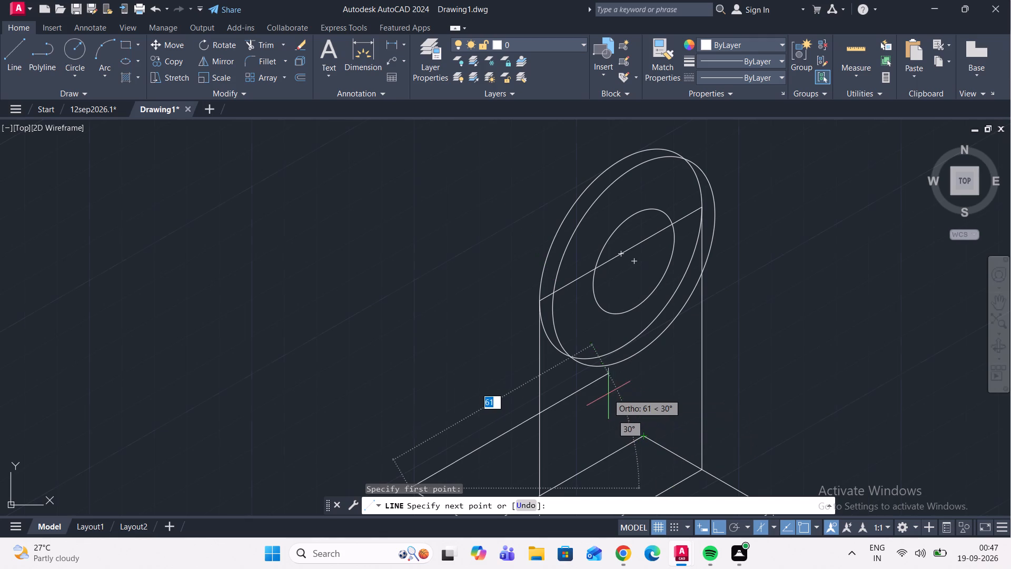
scroll(590, 385, down, 3)
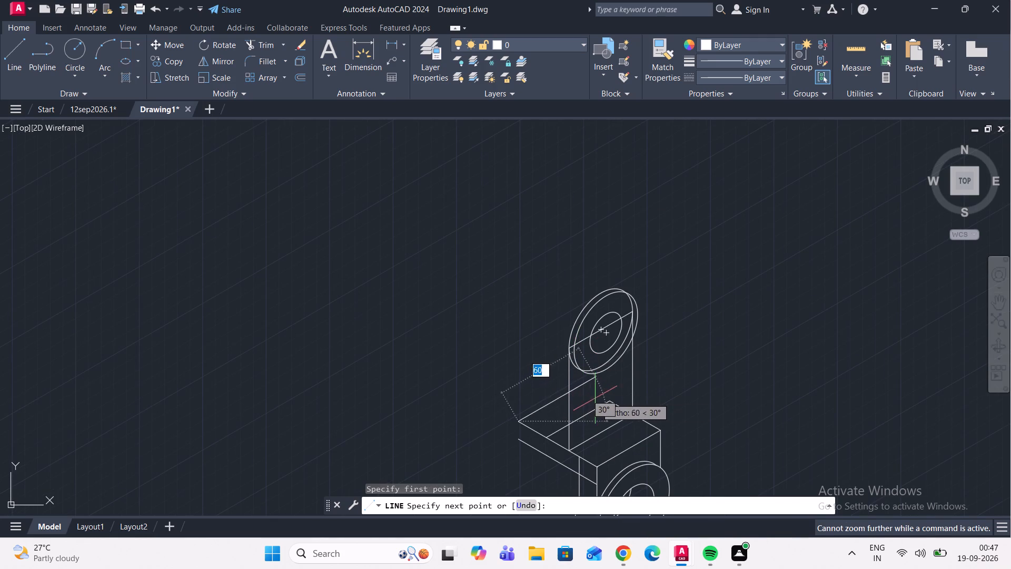
scroll(596, 411, up, 3)
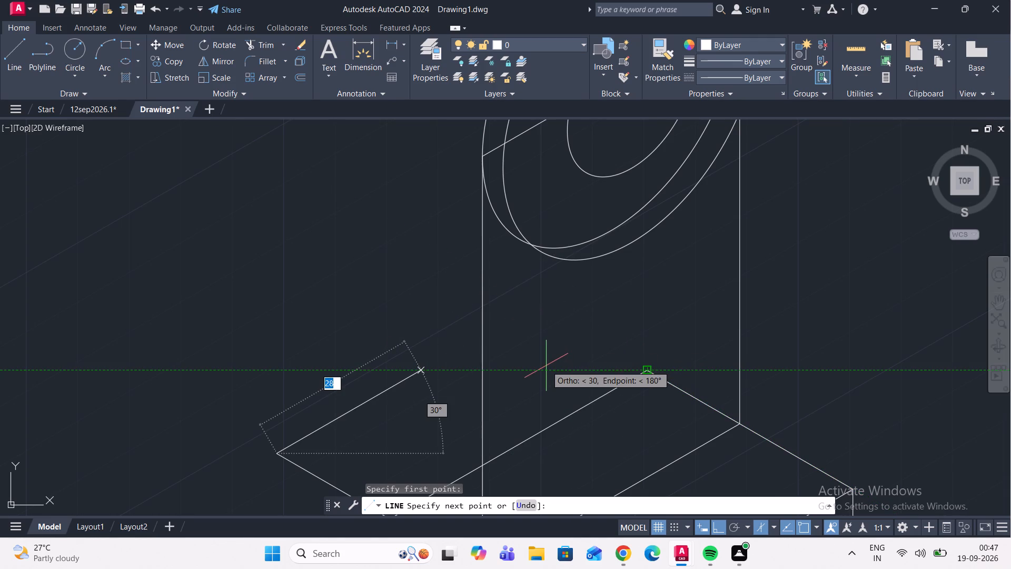
text(50)
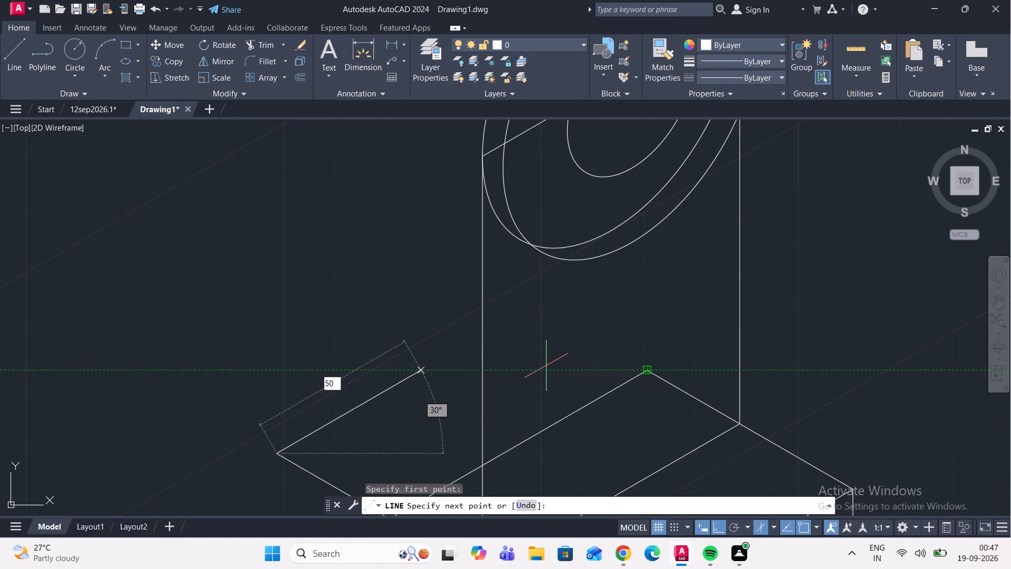
key(Return)
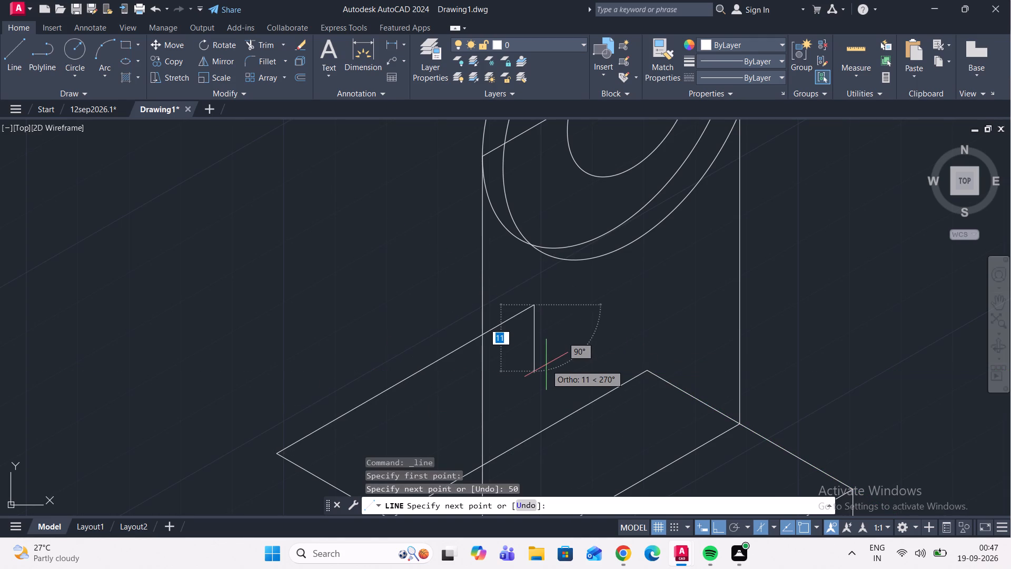
click(649, 368)
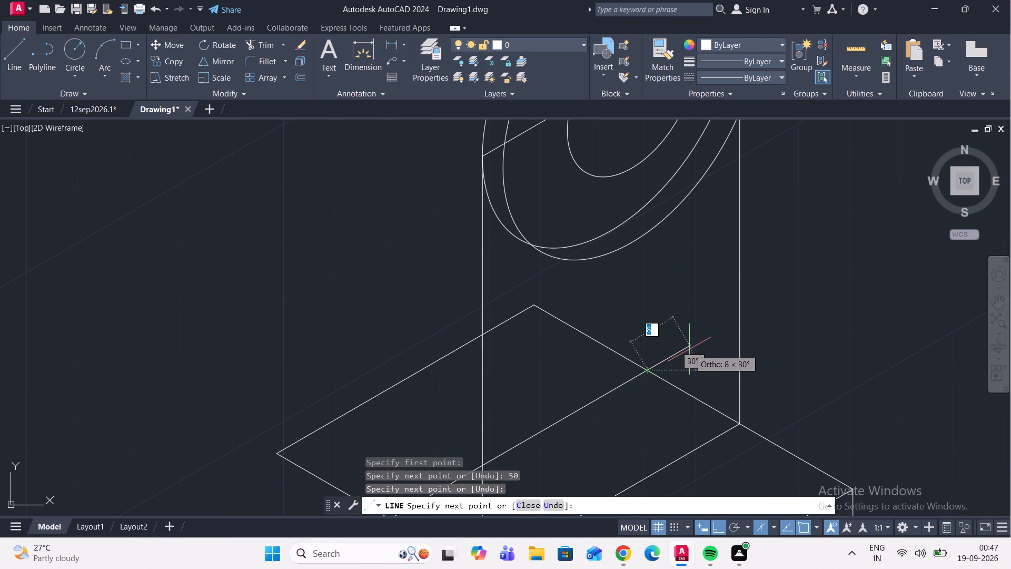
key(Escape)
Draw a vertical line 40 straight down from the midpoint of the 50-long rear edge.
scroll(643, 328, down, 4)
scroll(604, 319, up, 1)
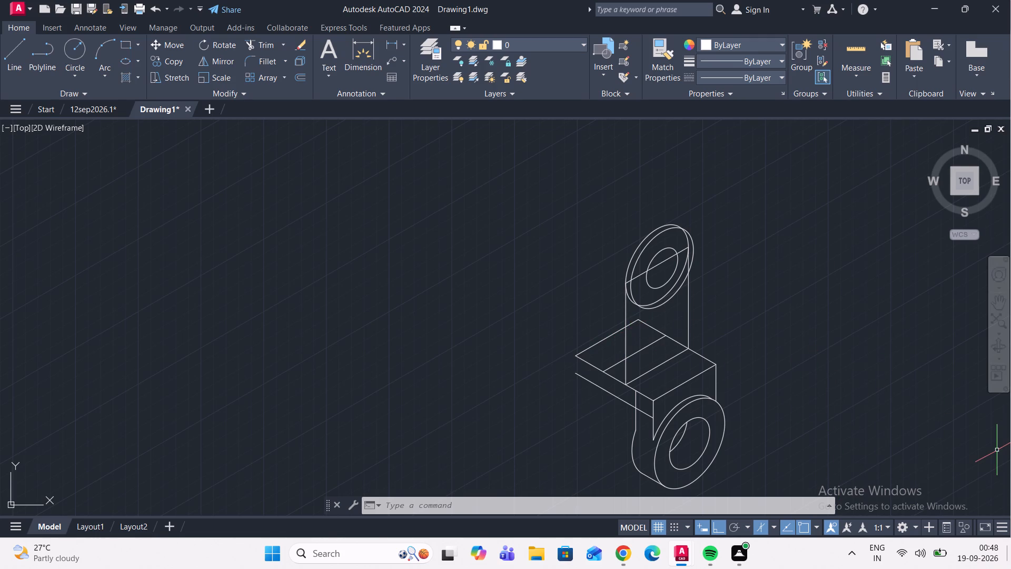
scroll(643, 338, up, 1)
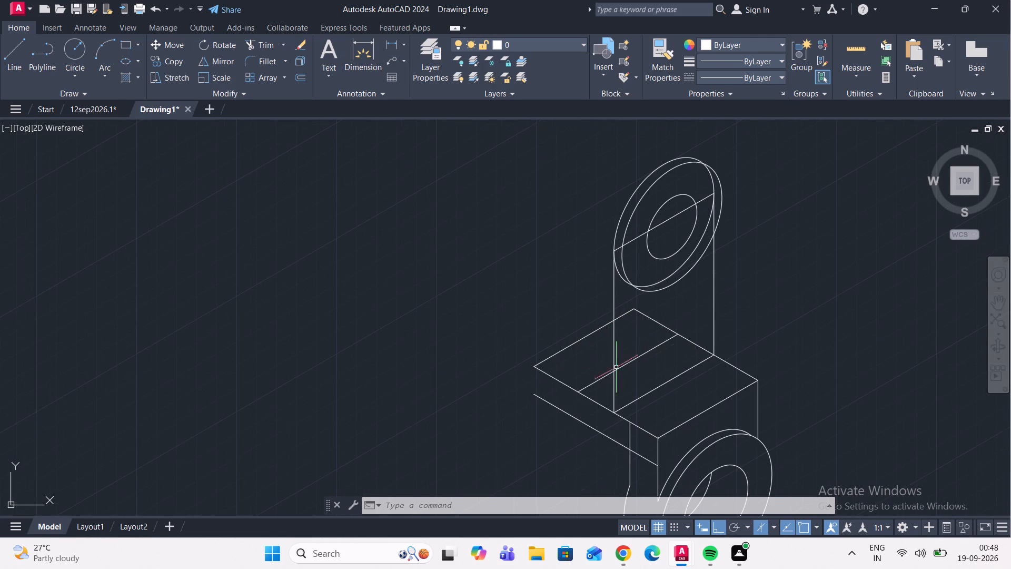
click(12, 62)
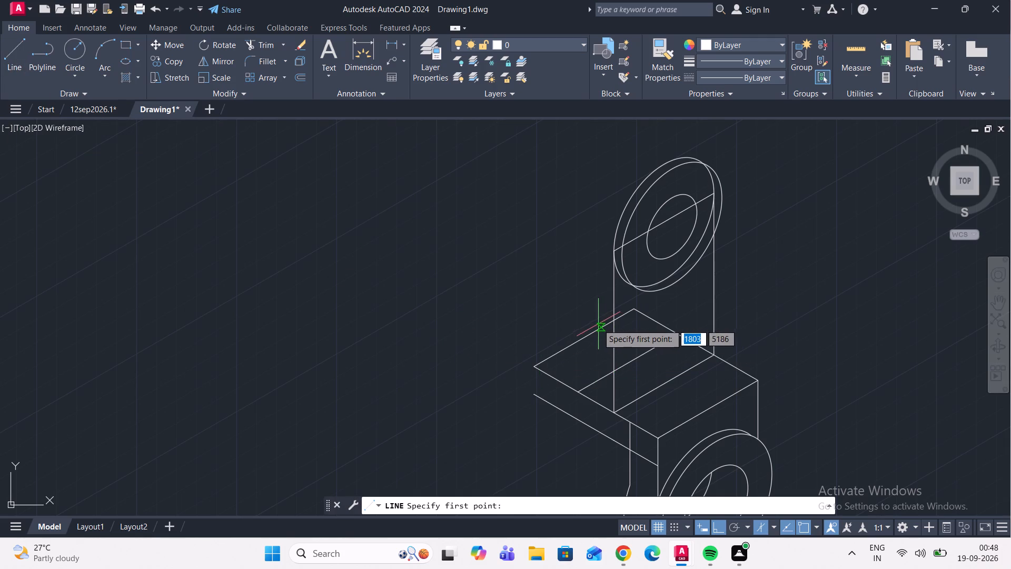
click(586, 337)
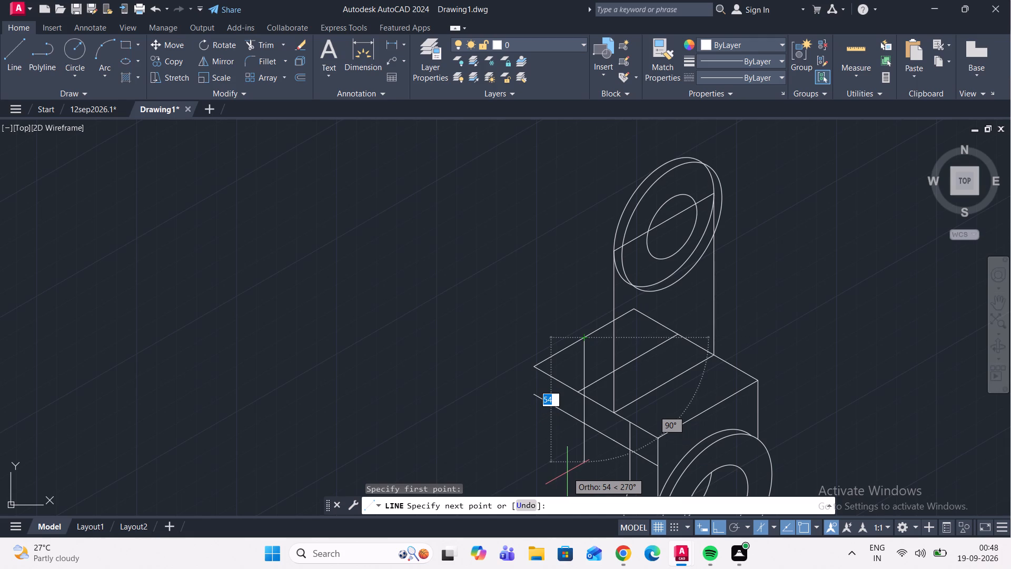
key(4)
key(0)
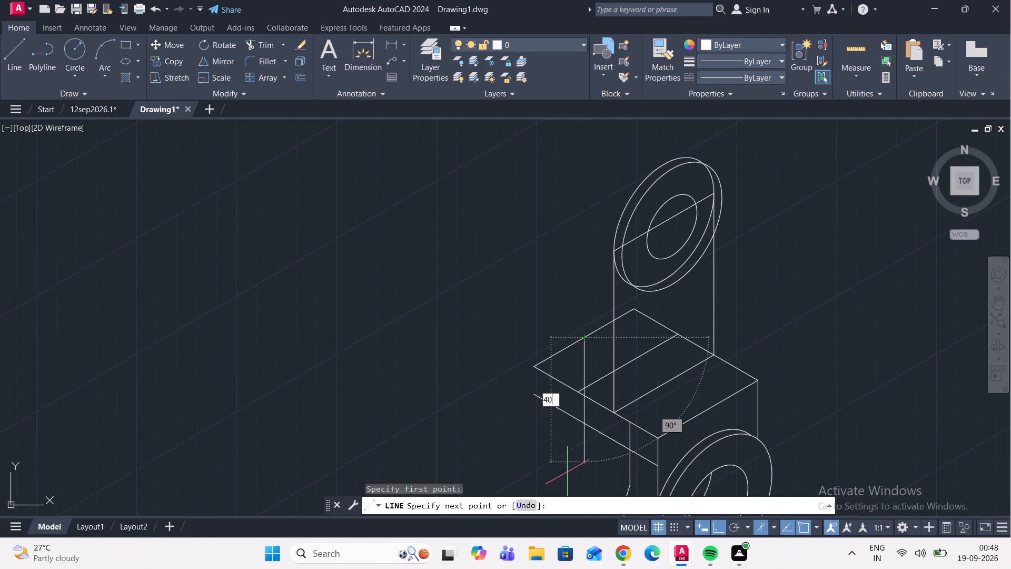
key(Return)
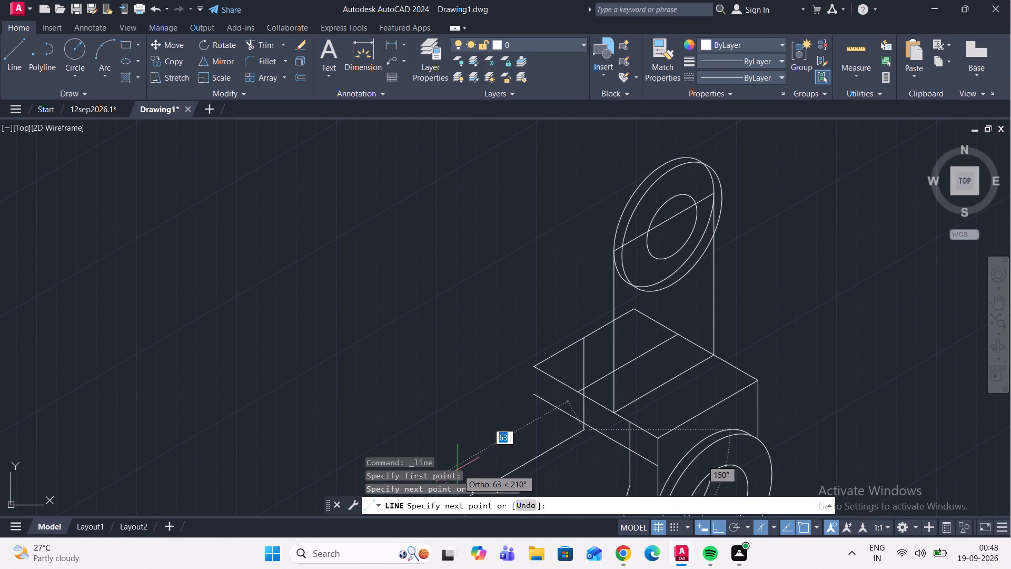
key(Escape)
Draw a 56-diameter isocircle on the right isoplane, centred on the lower end of the 40-long vertical line.
scroll(604, 445, up, 1)
scroll(594, 404, down, 3)
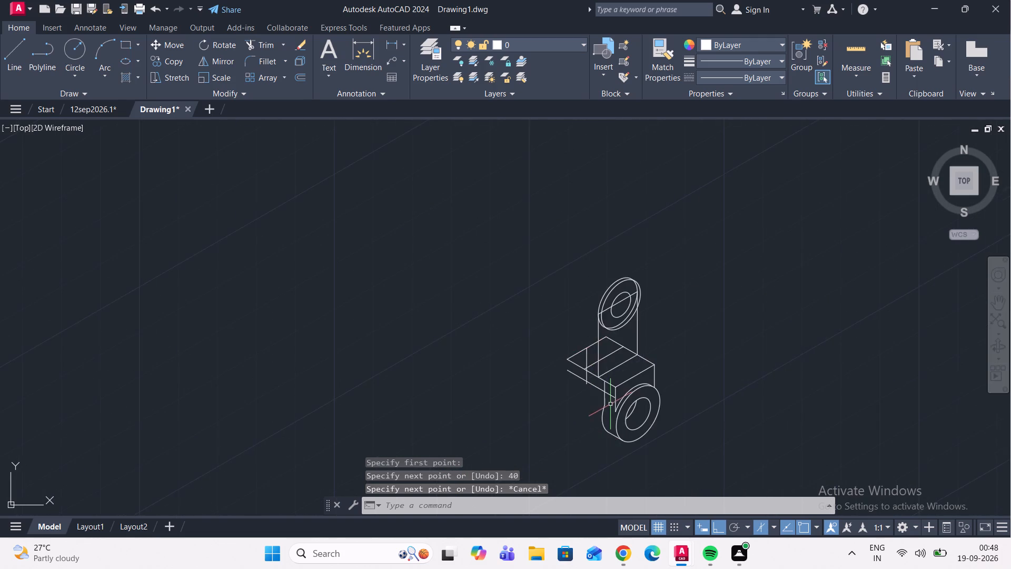
scroll(610, 405, up, 3)
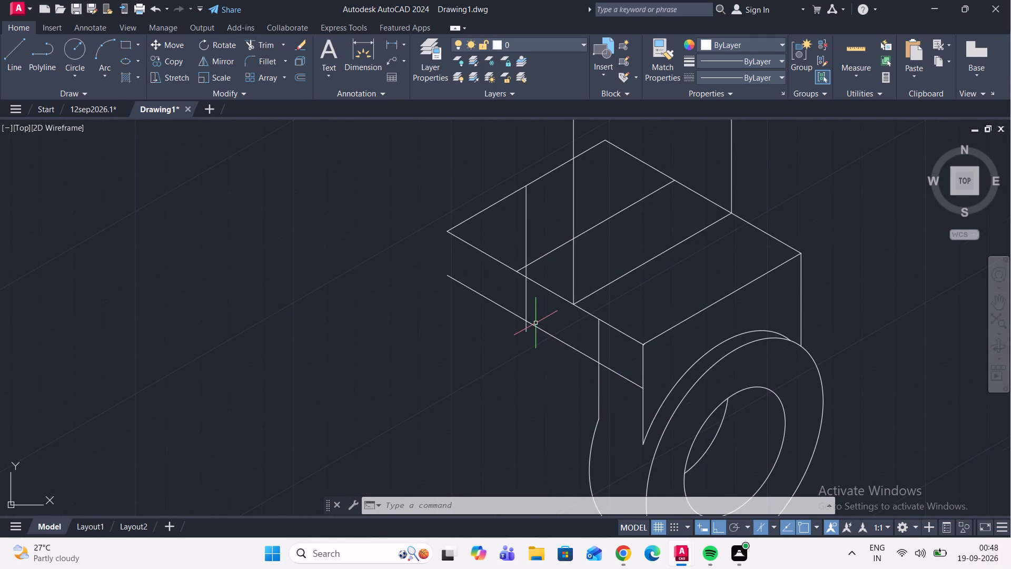
scroll(522, 317, up, 1)
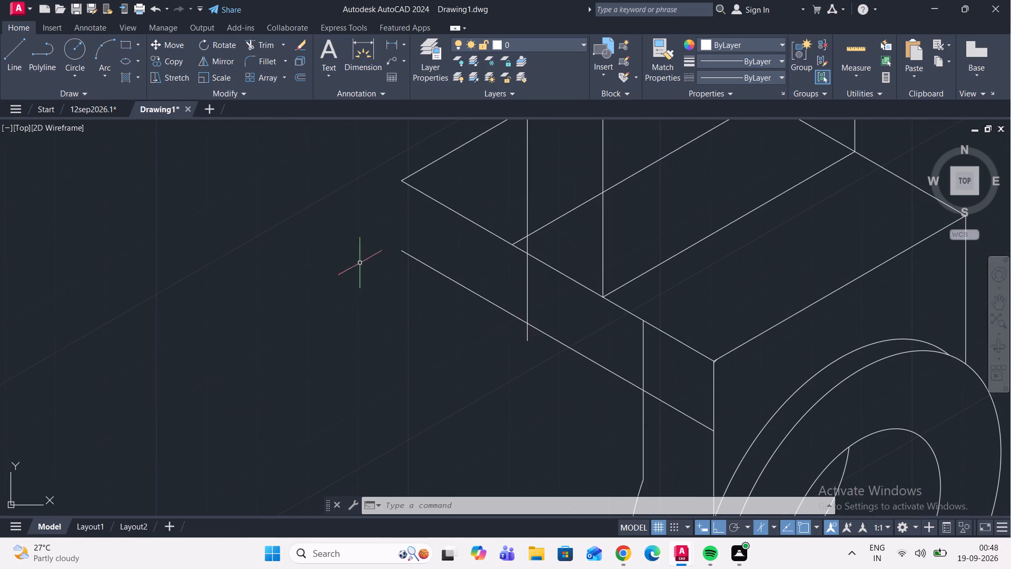
click(121, 60)
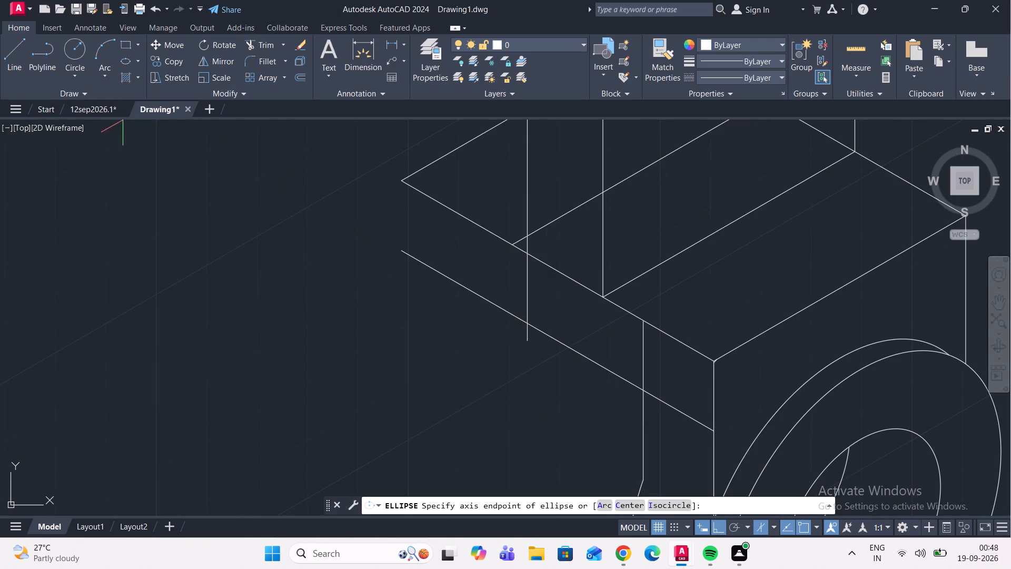
click(663, 505)
scroll(529, 341, up, 3)
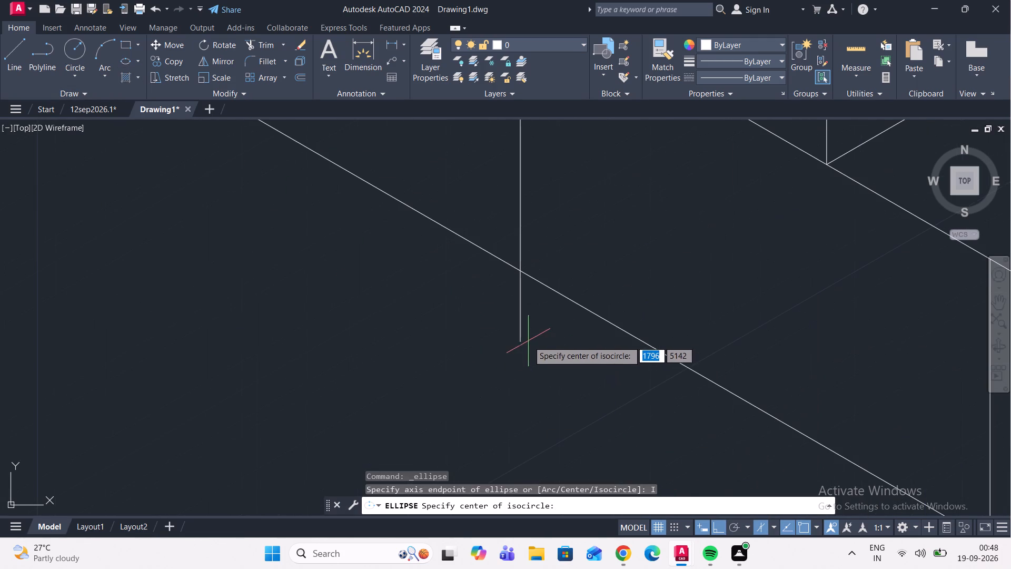
click(520, 339)
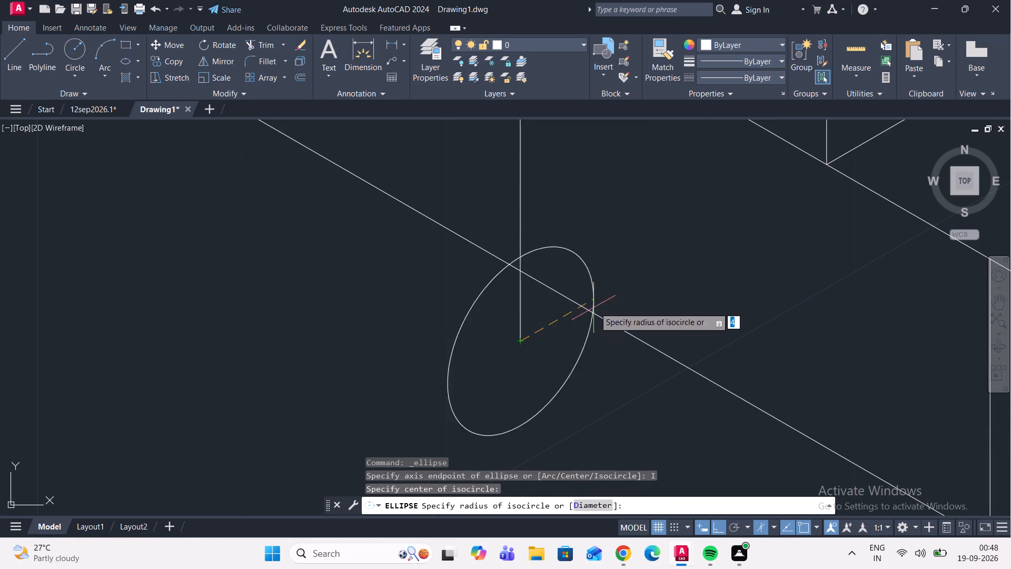
scroll(685, 271, down, 5)
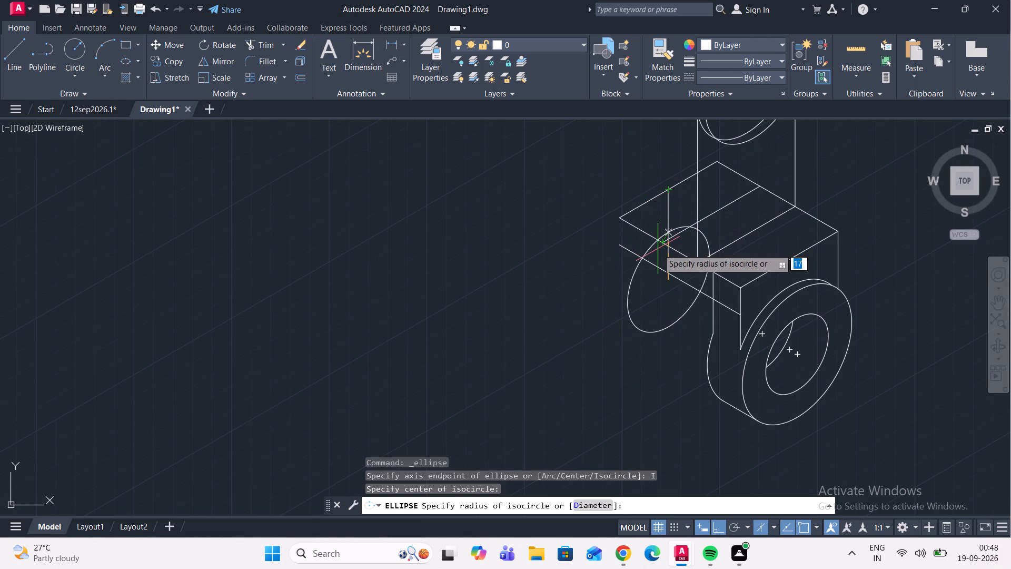
click(589, 505)
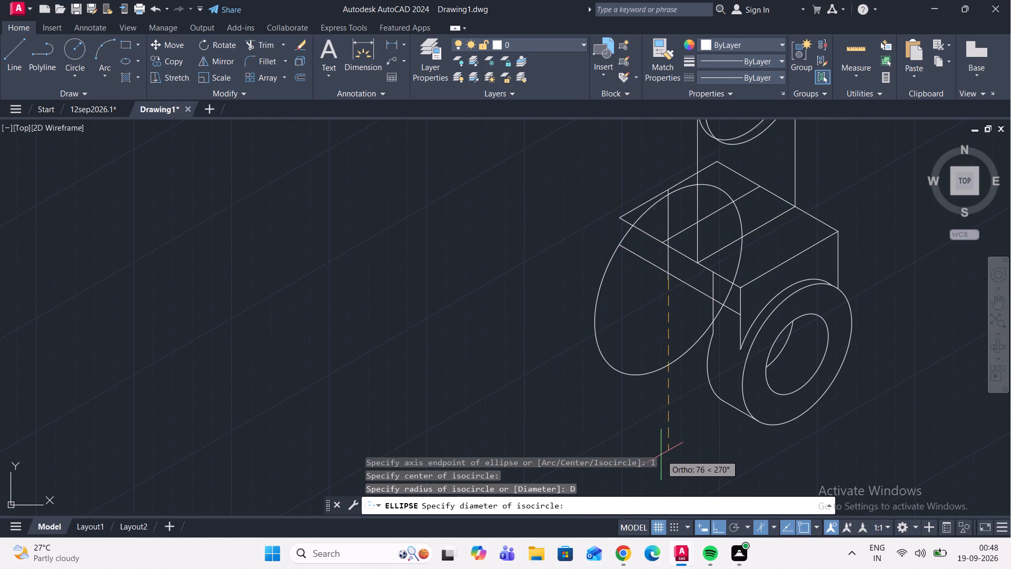
key(5)
key(6)
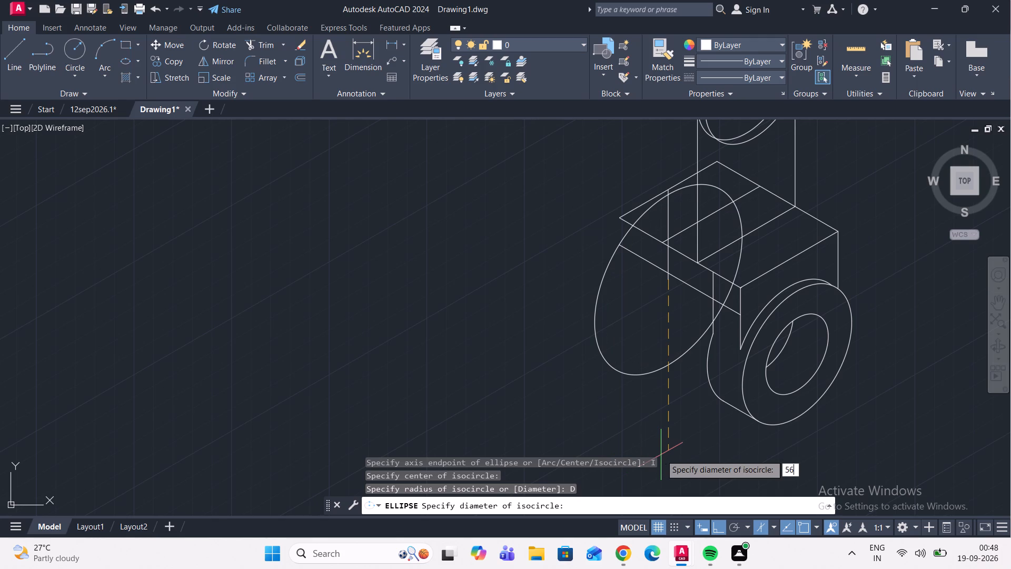
key(Return)
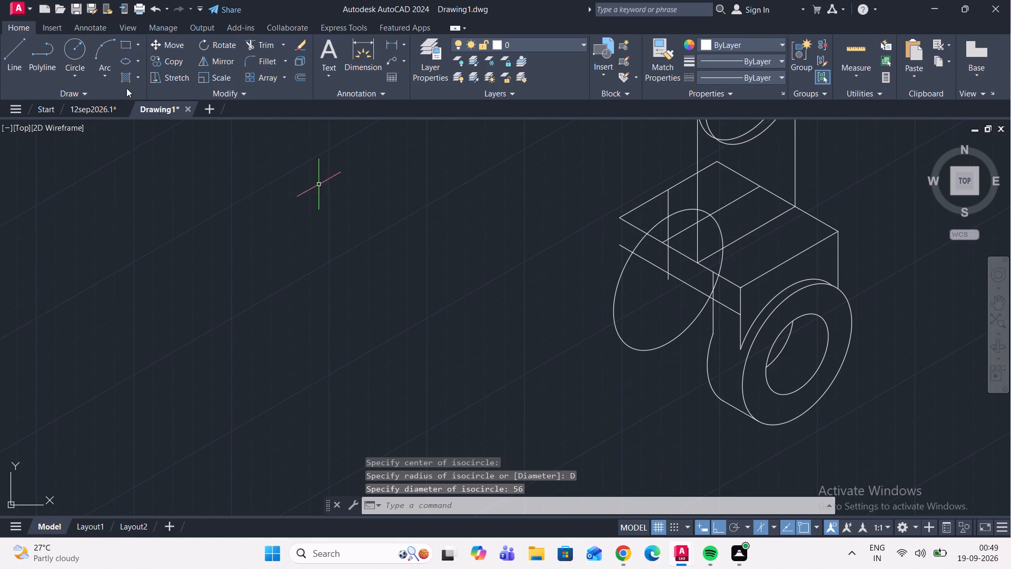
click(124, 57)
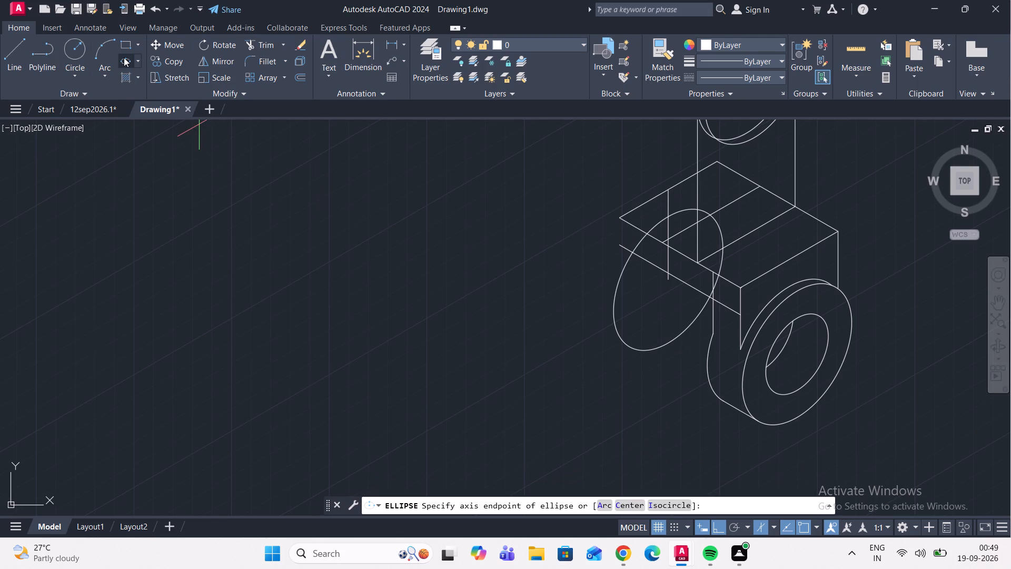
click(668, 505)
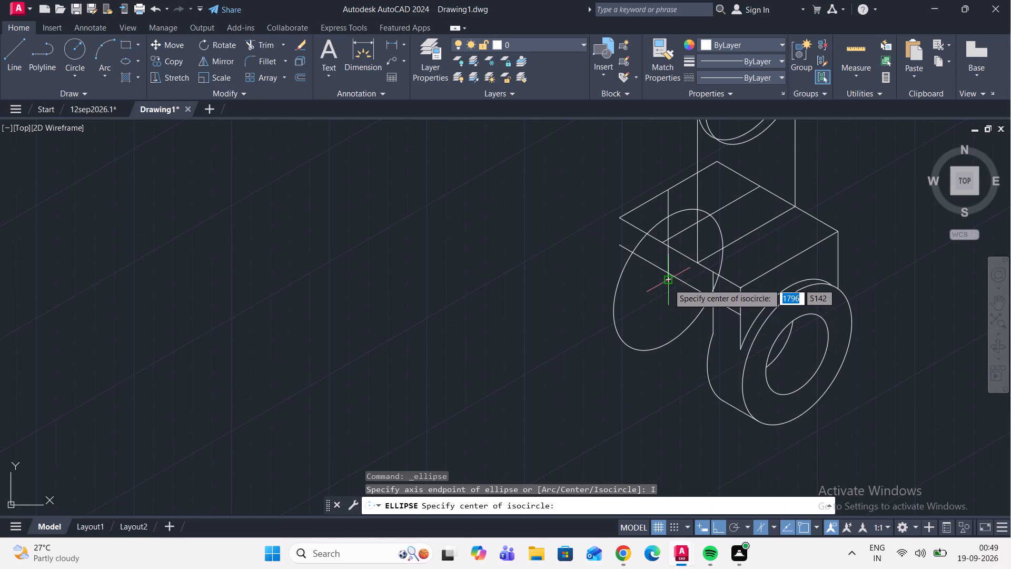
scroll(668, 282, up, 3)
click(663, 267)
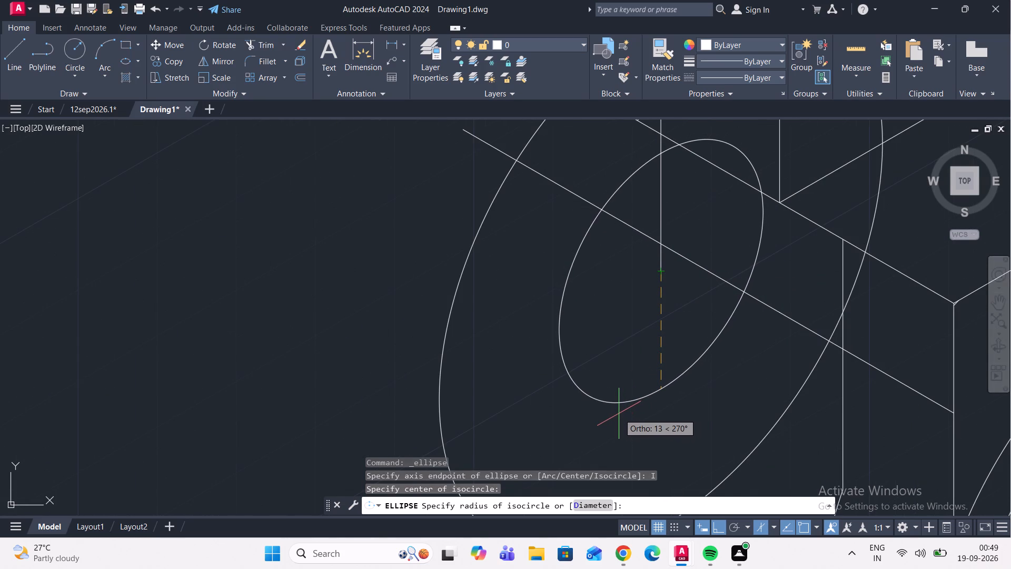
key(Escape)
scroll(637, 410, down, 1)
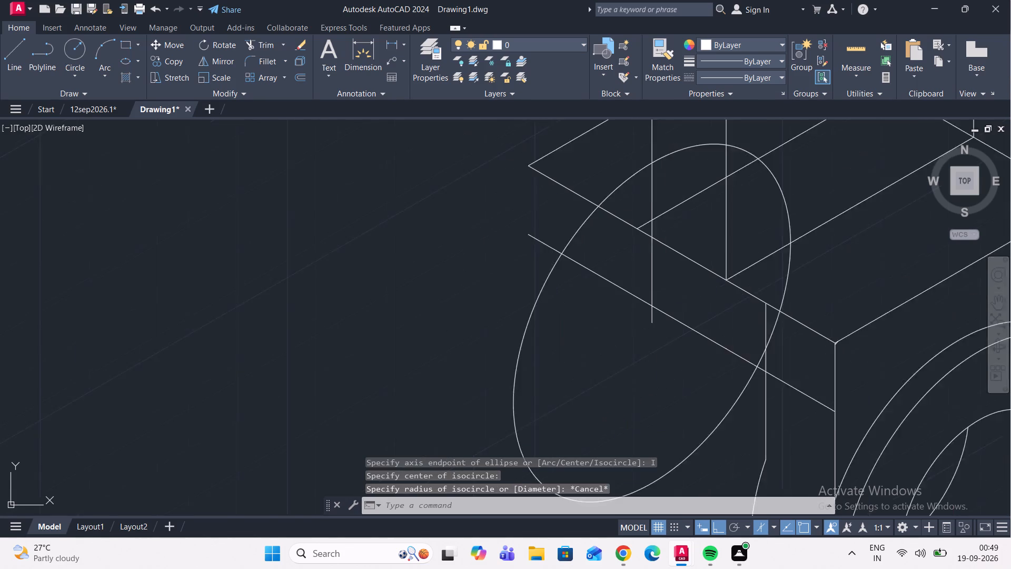
Copy the rear 56-diameter isocircle 4 along the 150° direction on the left isoplane, using its centre as base point.
scroll(647, 406, down, 1)
middle_drag(648, 390, 658, 419)
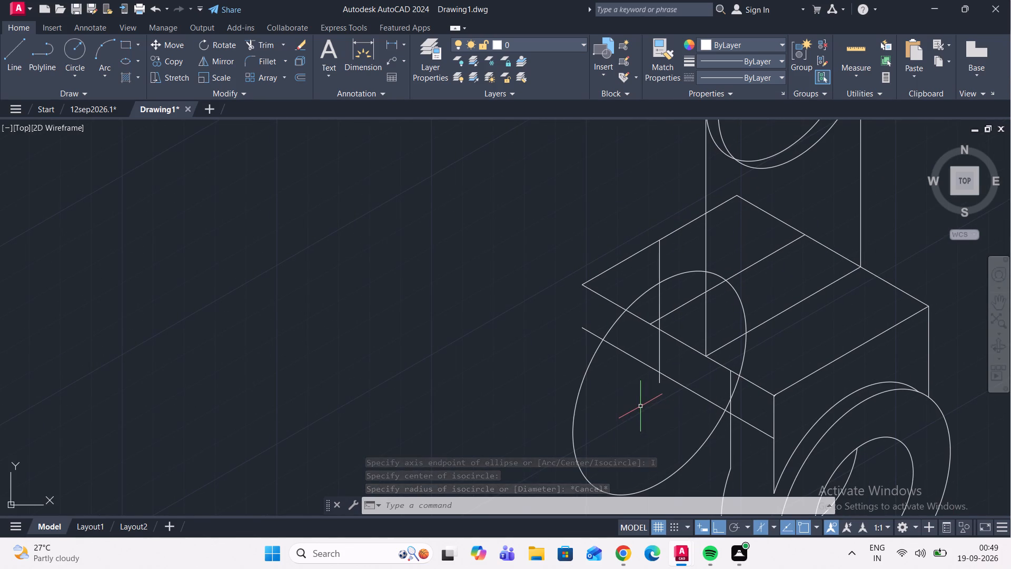
middle_drag(640, 406, 665, 421)
scroll(636, 416, up, 1)
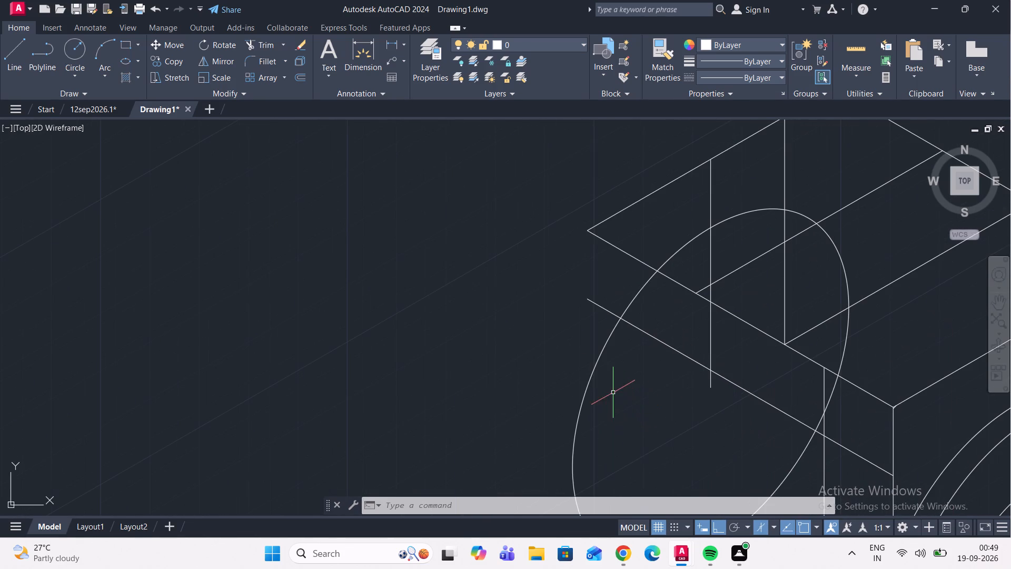
click(611, 392)
click(533, 337)
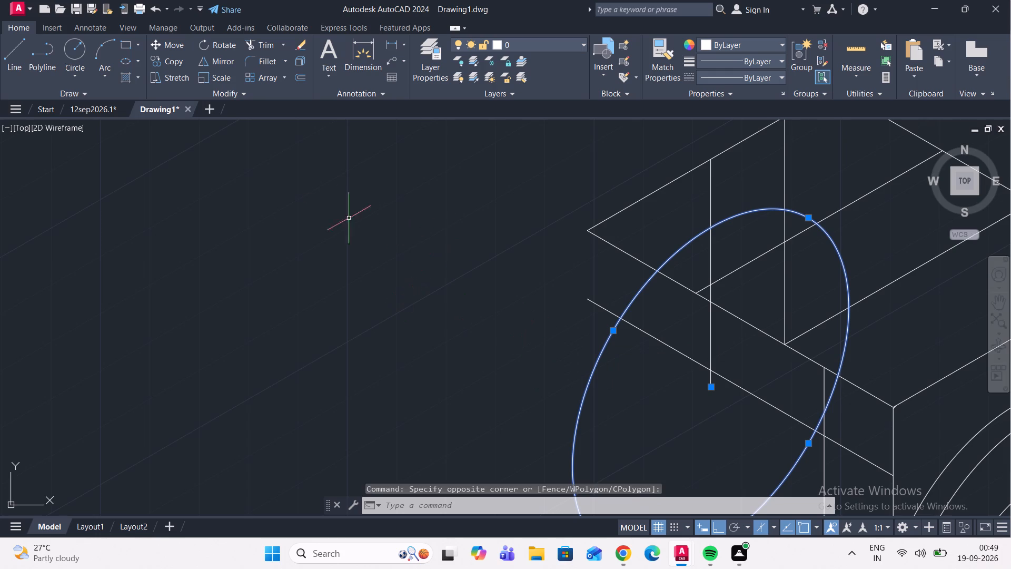
click(170, 56)
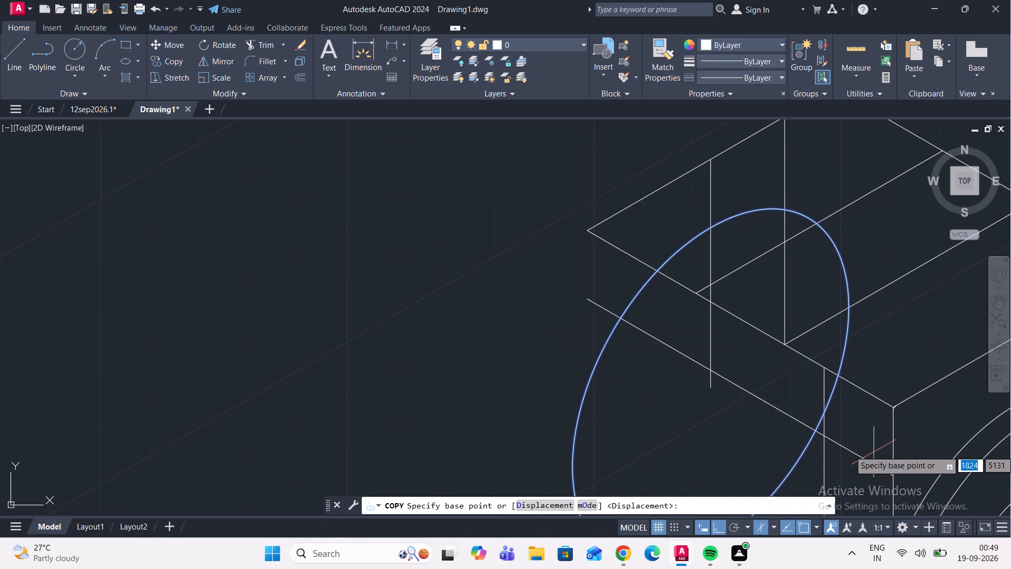
scroll(711, 389, up, 3)
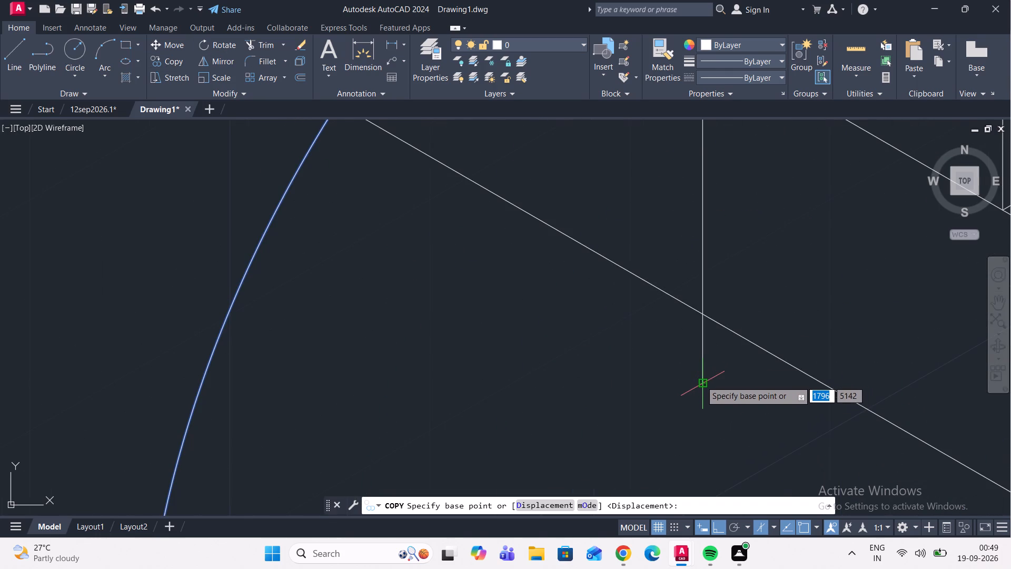
click(701, 381)
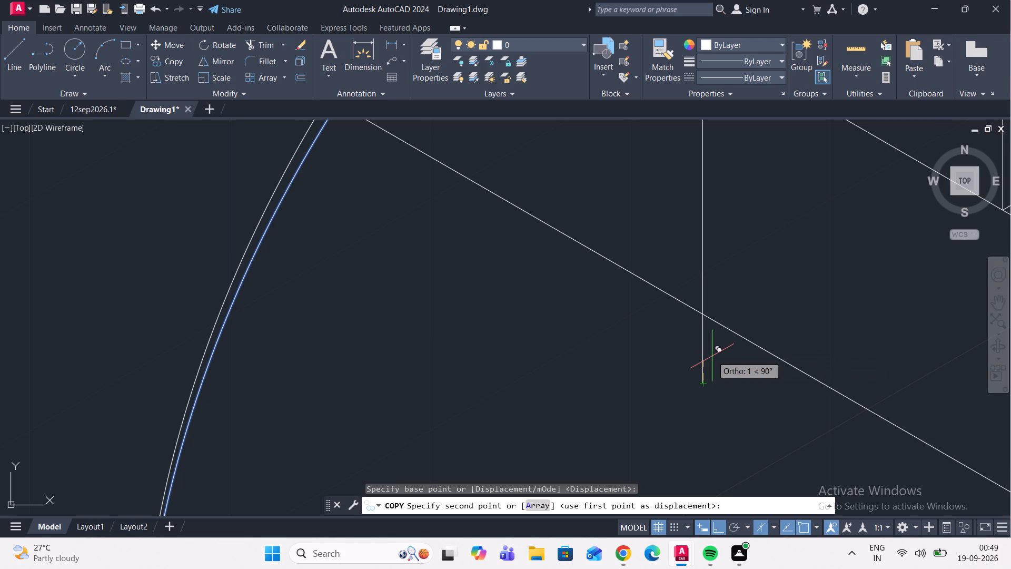
key(F5)
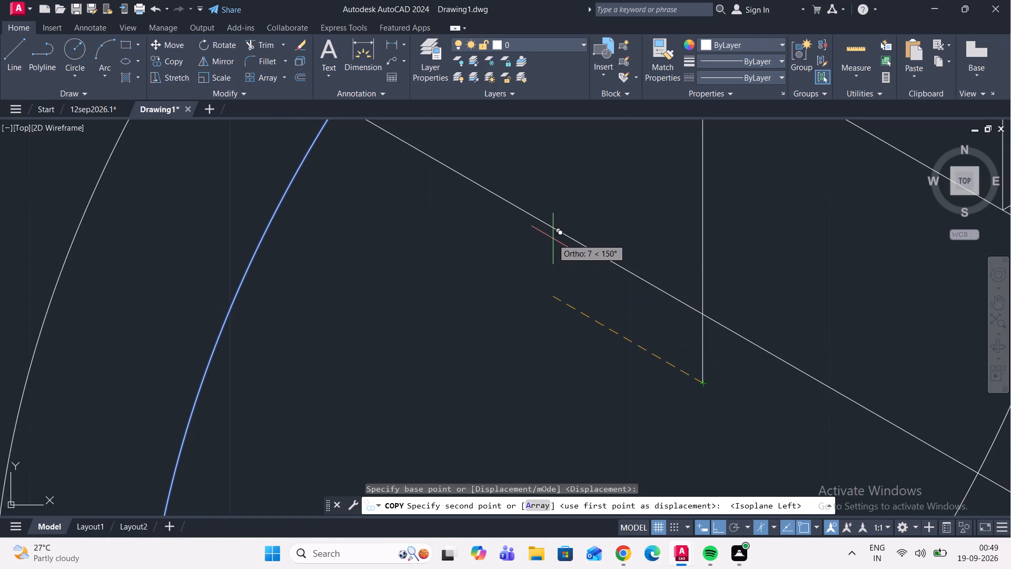
scroll(551, 237, down, 2)
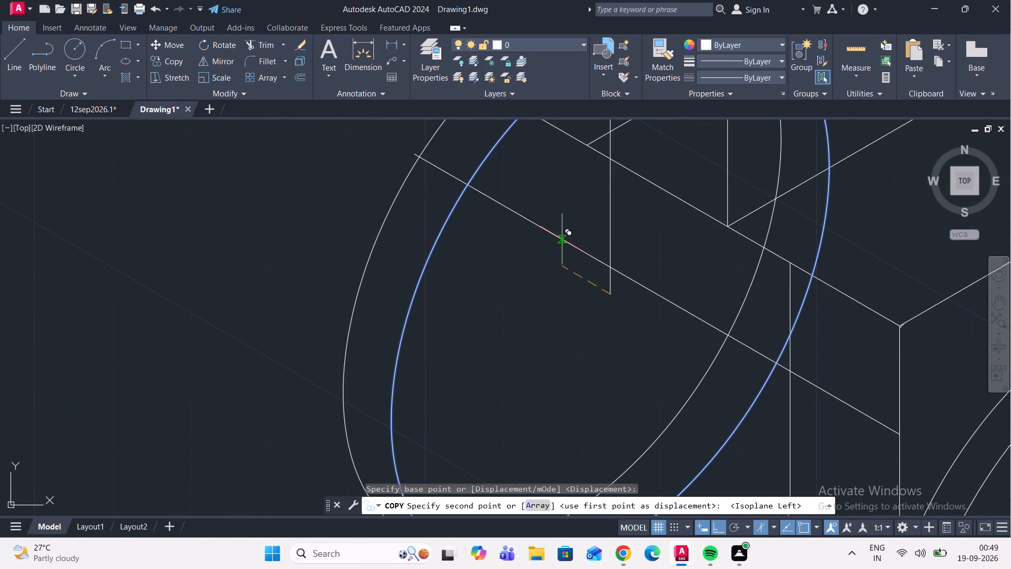
key(4)
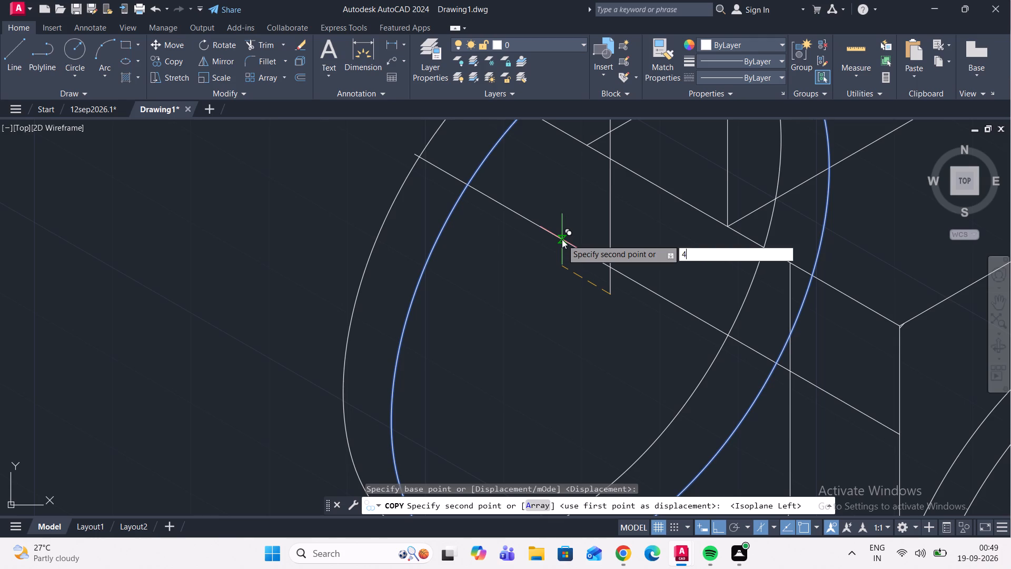
key(Return)
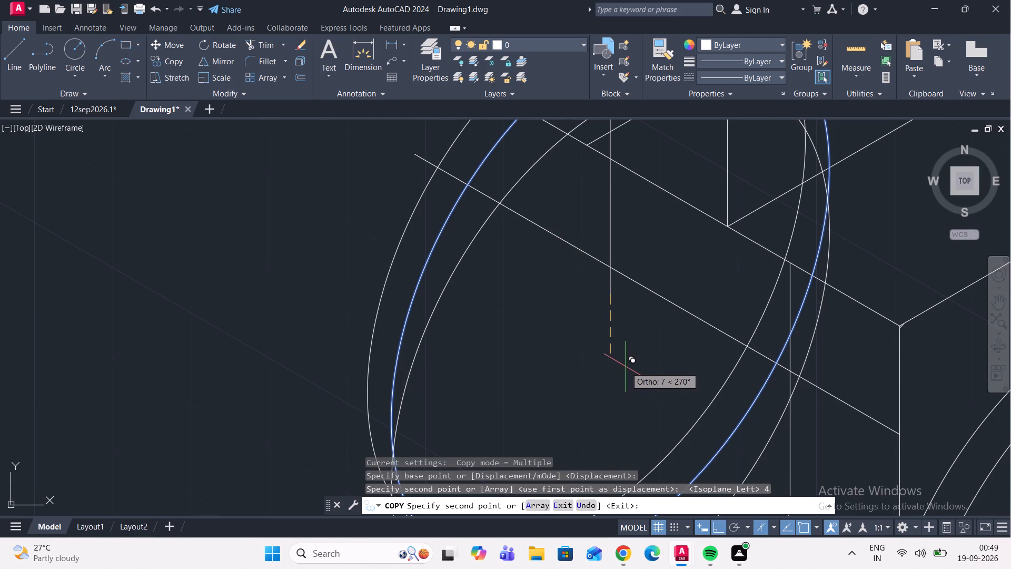
key(Escape)
Draw a vertical line about 35 long straight down from the far outer corner of the rear plate's top face.
scroll(620, 307, down, 3)
middle_drag(614, 288, 604, 278)
scroll(572, 241, up, 1)
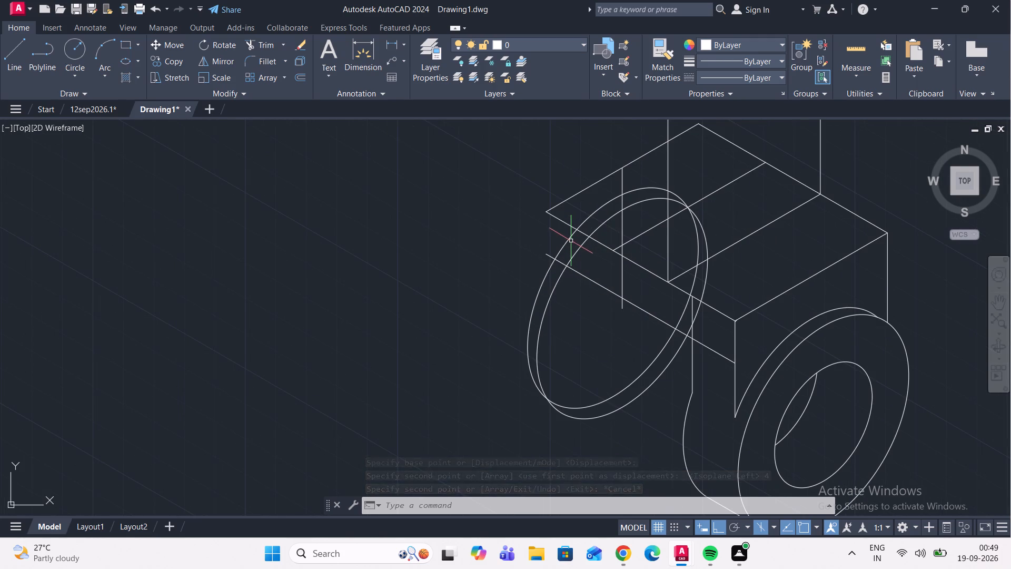
scroll(557, 258, up, 2)
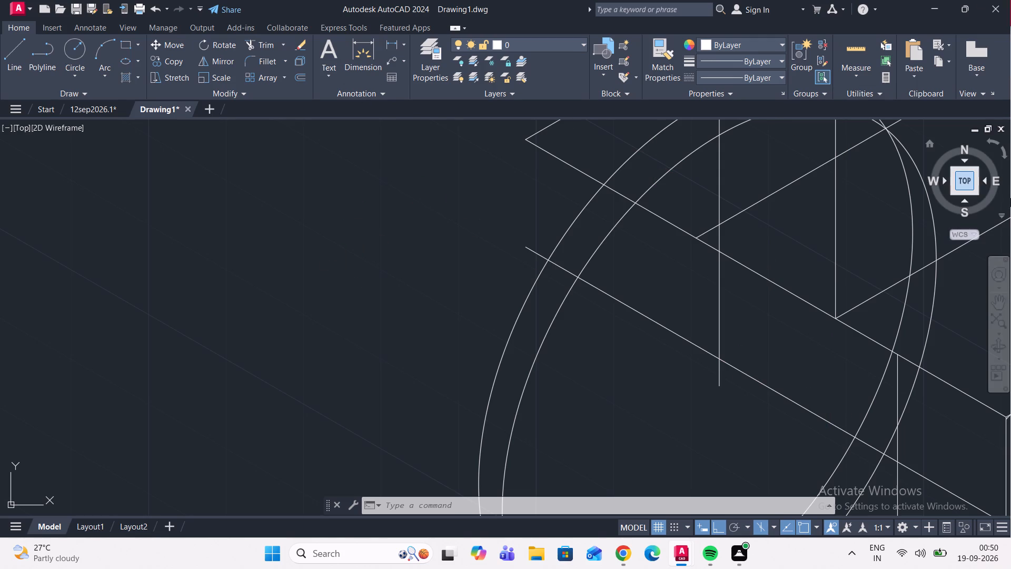
click(10, 47)
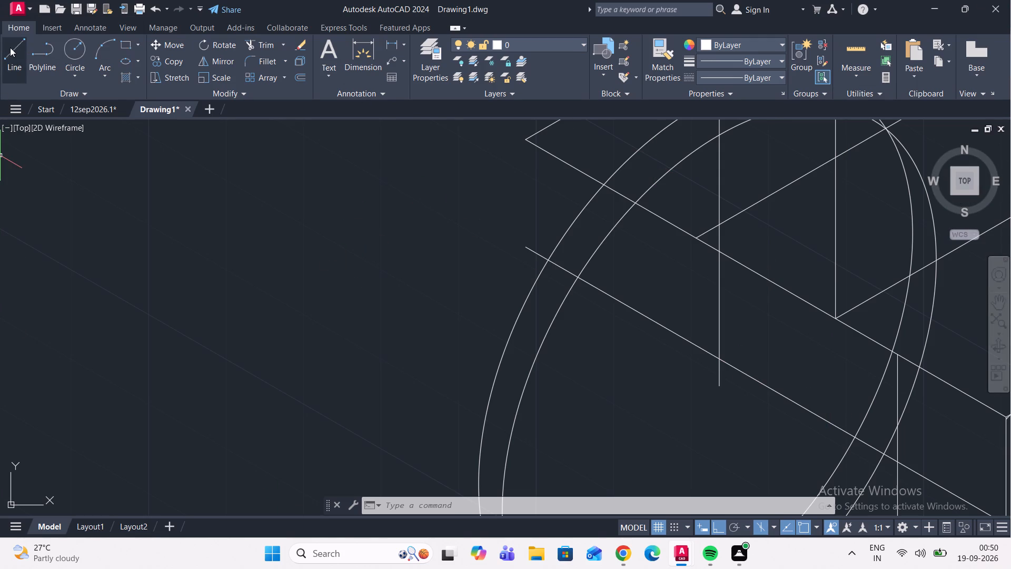
scroll(522, 142, up, 3)
click(532, 133)
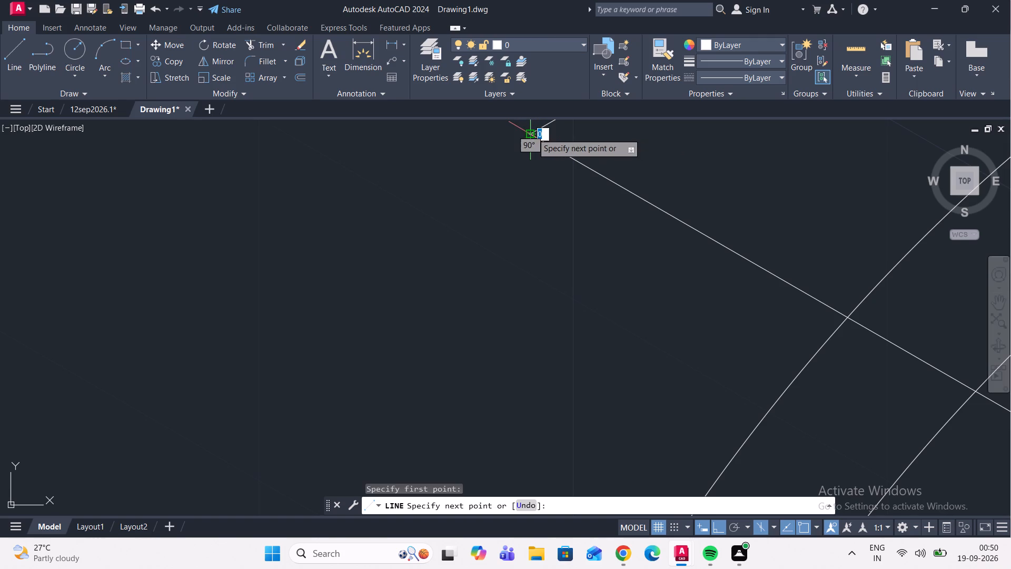
scroll(486, 108, down, 4)
scroll(496, 315, down, 4)
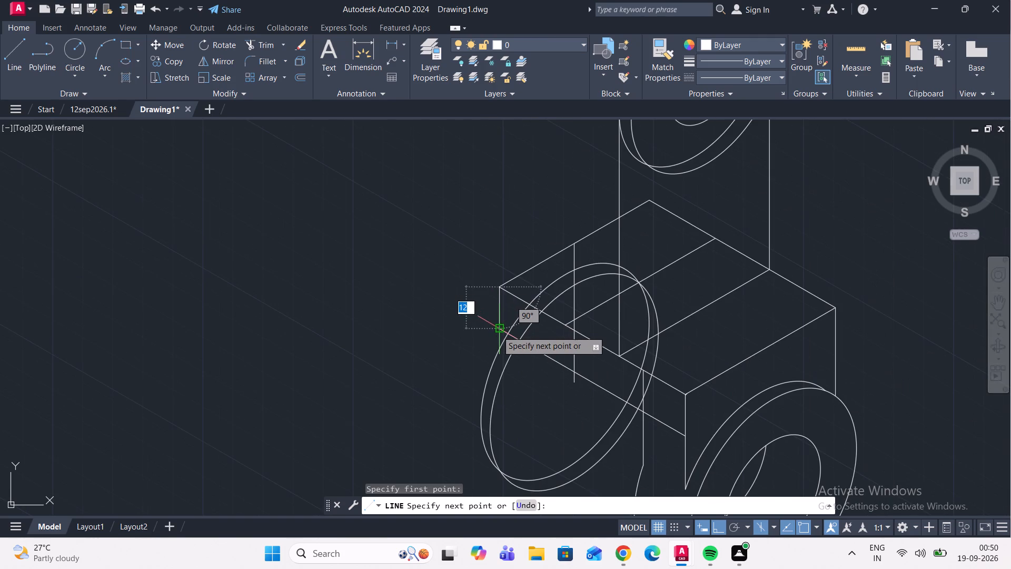
scroll(498, 332, up, 3)
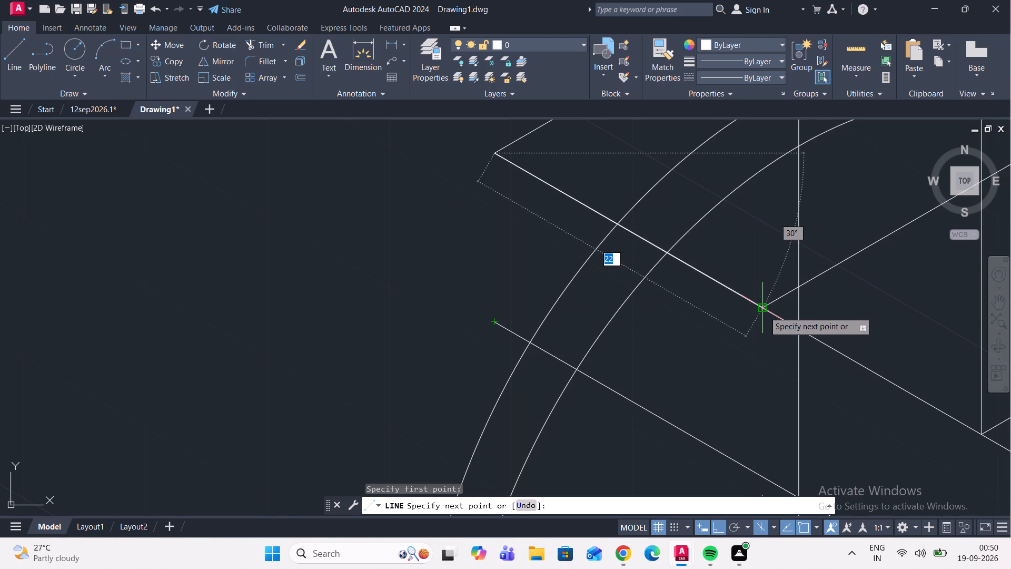
scroll(564, 292, down, 2)
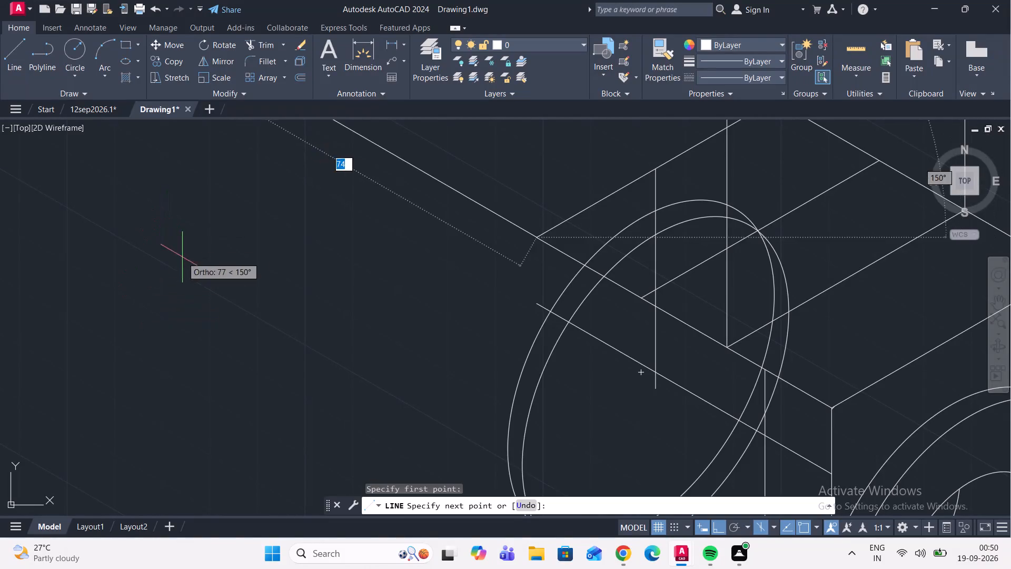
scroll(522, 349, up, 2)
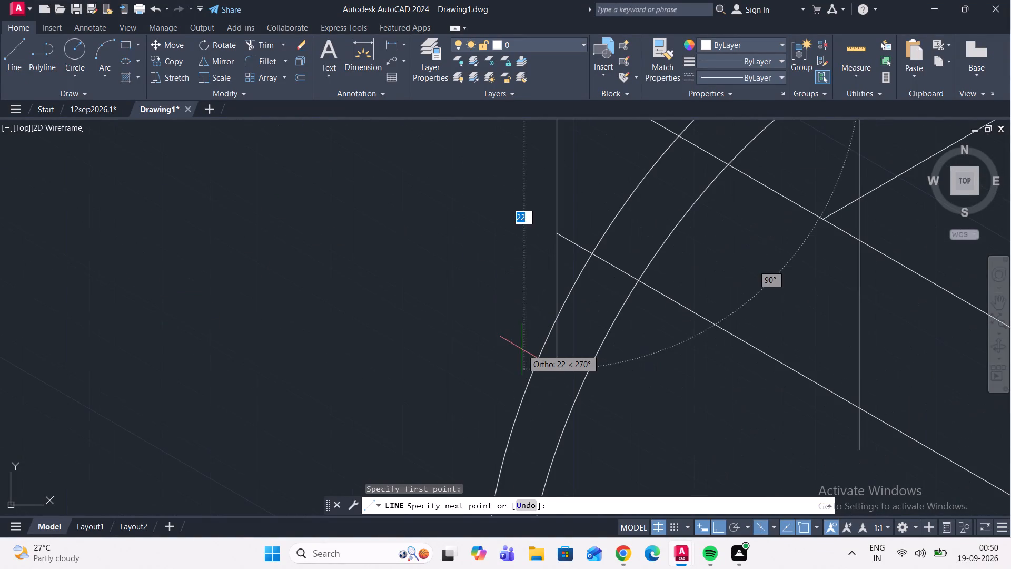
scroll(516, 381, down, 4)
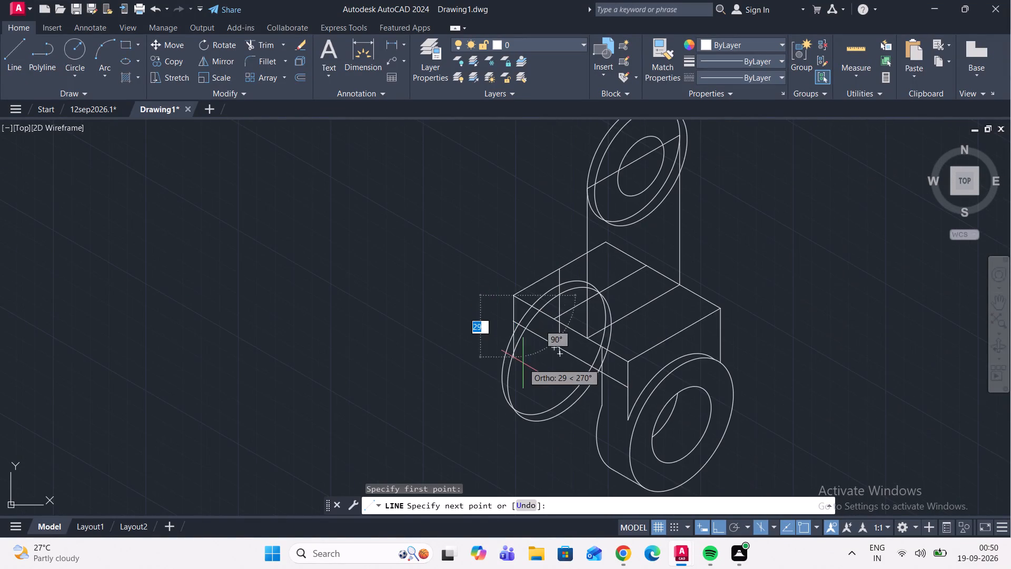
scroll(523, 381, up, 3)
scroll(481, 336, up, 1)
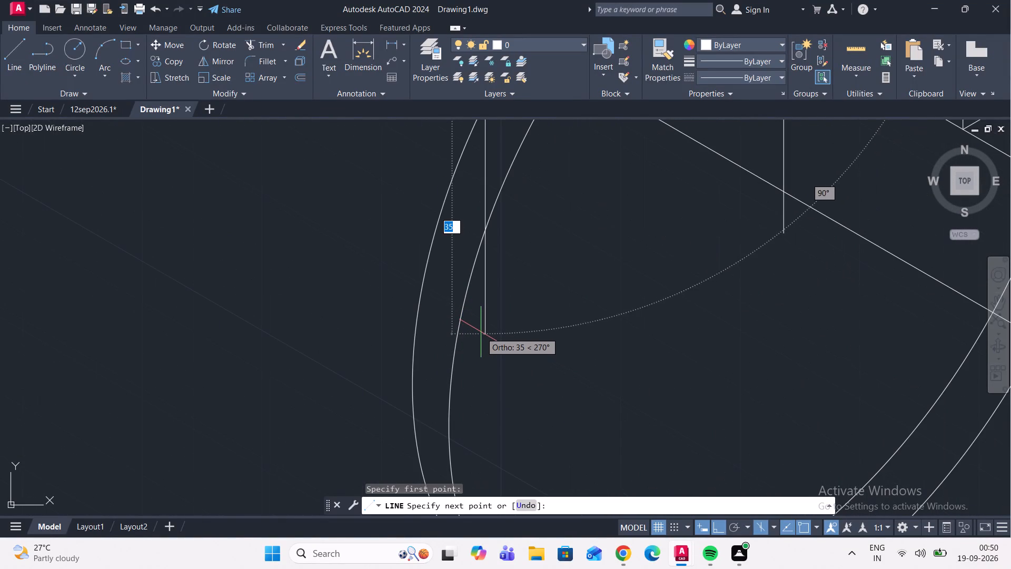
click(486, 348)
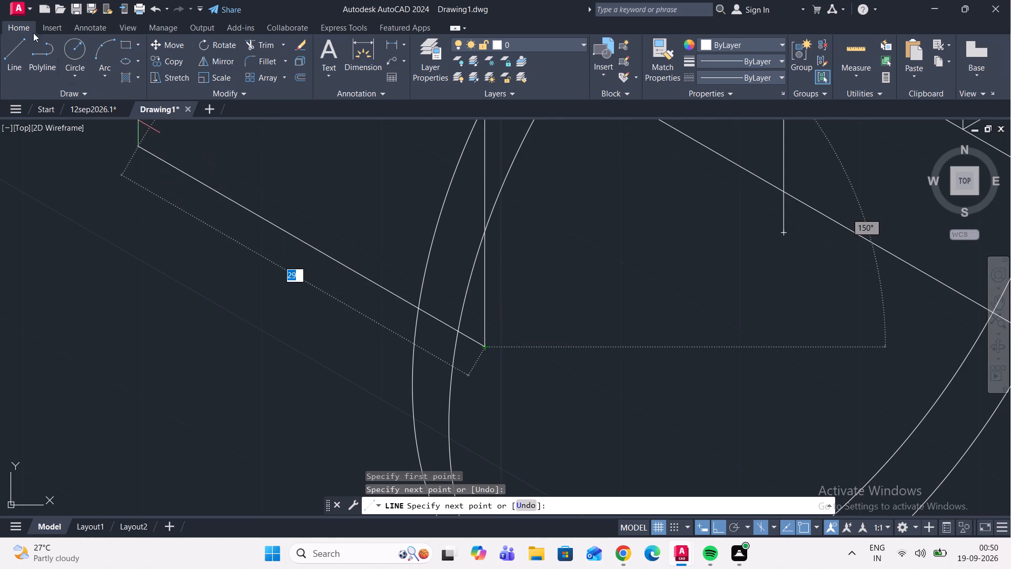
Trim the new vertical line below the original isocircle, and trim the copied isocircle's short piece between that line and the plate's lower edge.
click(276, 43)
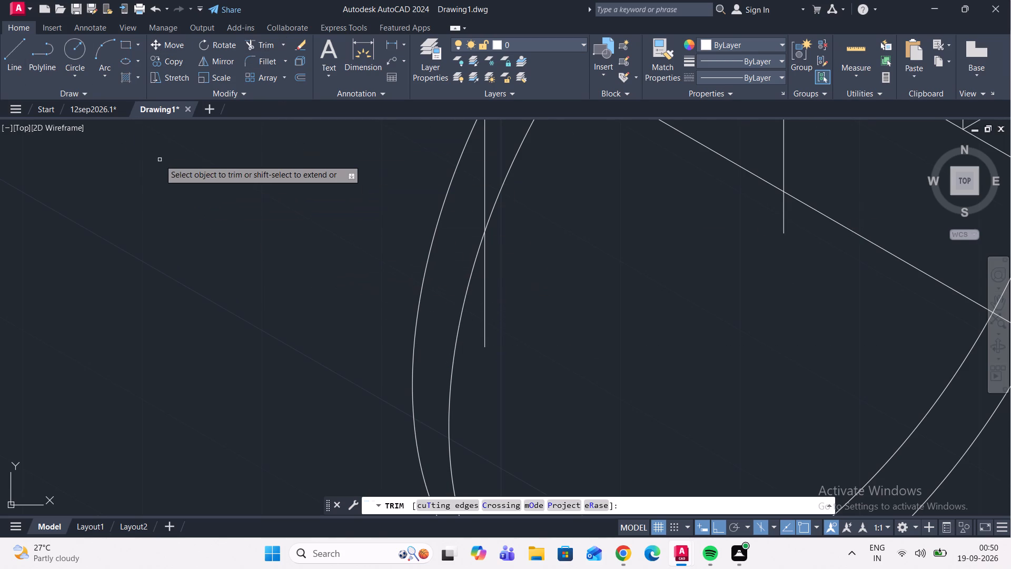
middle_drag(171, 171, 81, 92)
scroll(204, 170, down, 2)
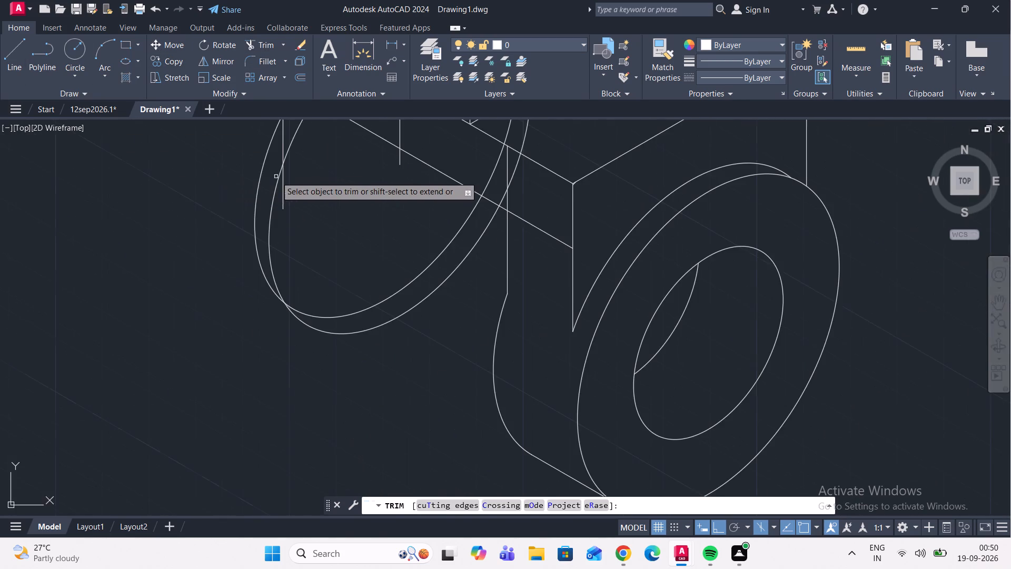
scroll(276, 176, up, 2)
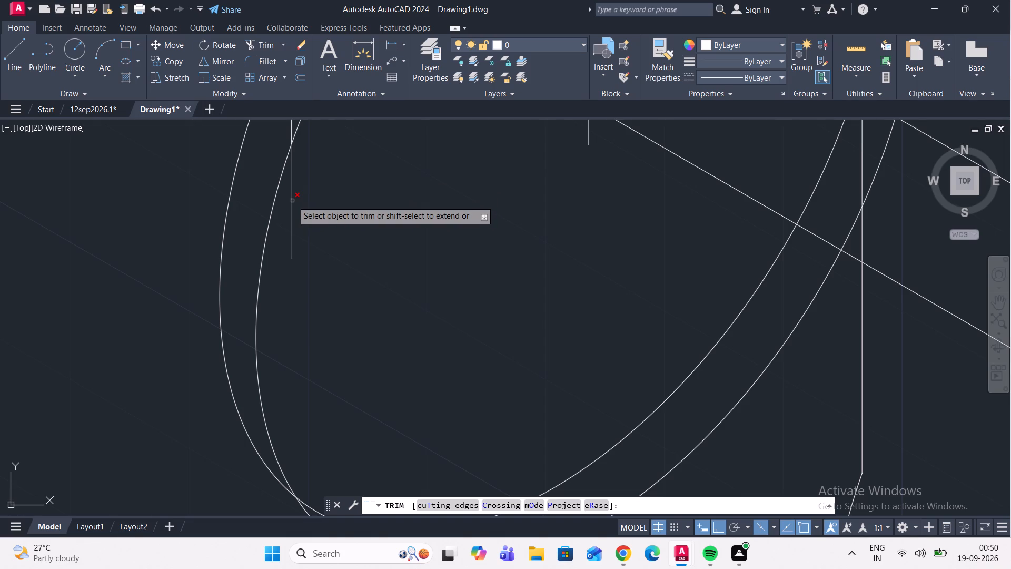
click(292, 201)
scroll(302, 233, down, 3)
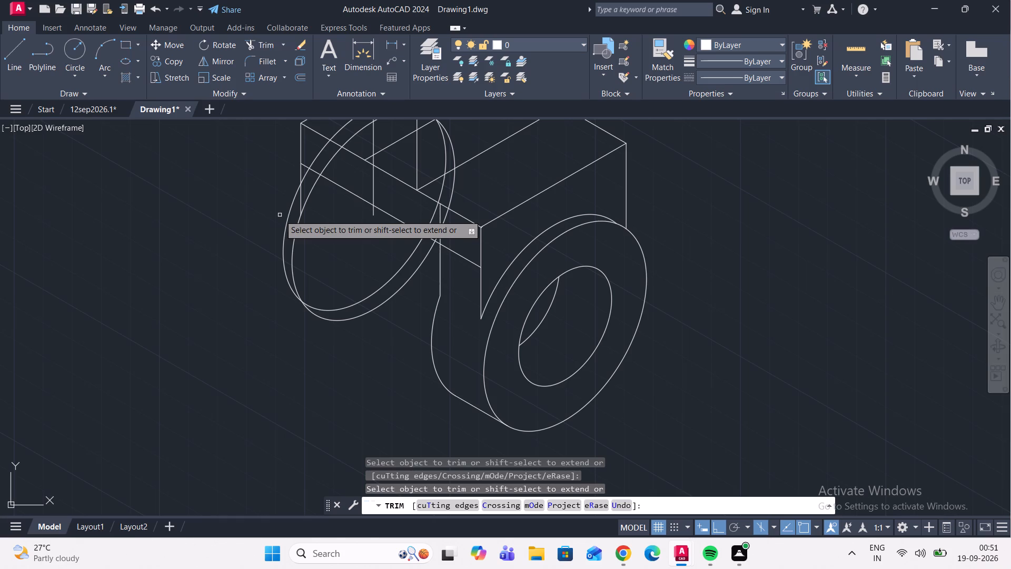
middle_drag(276, 230, 247, 238)
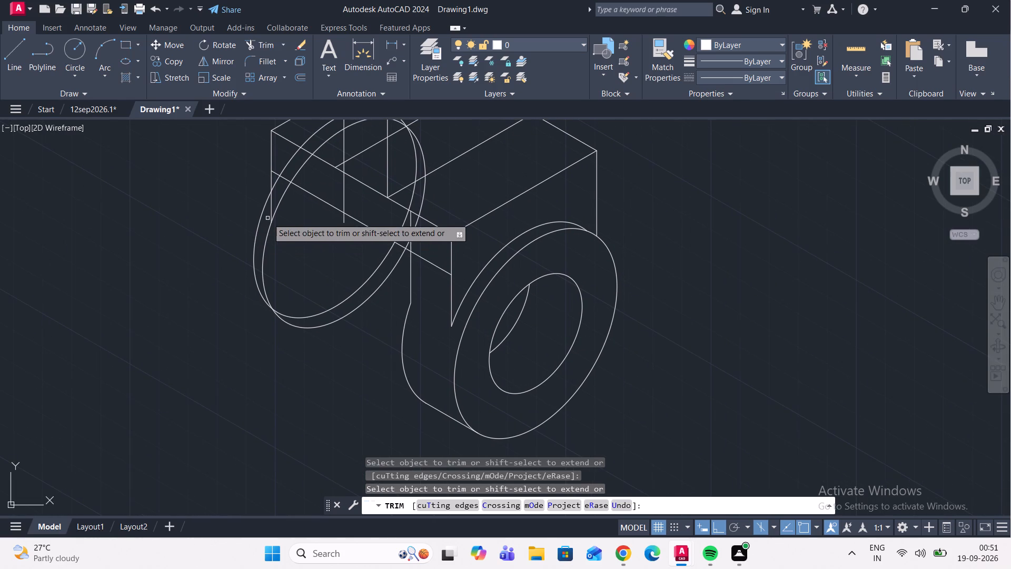
middle_drag(272, 189, 210, 201)
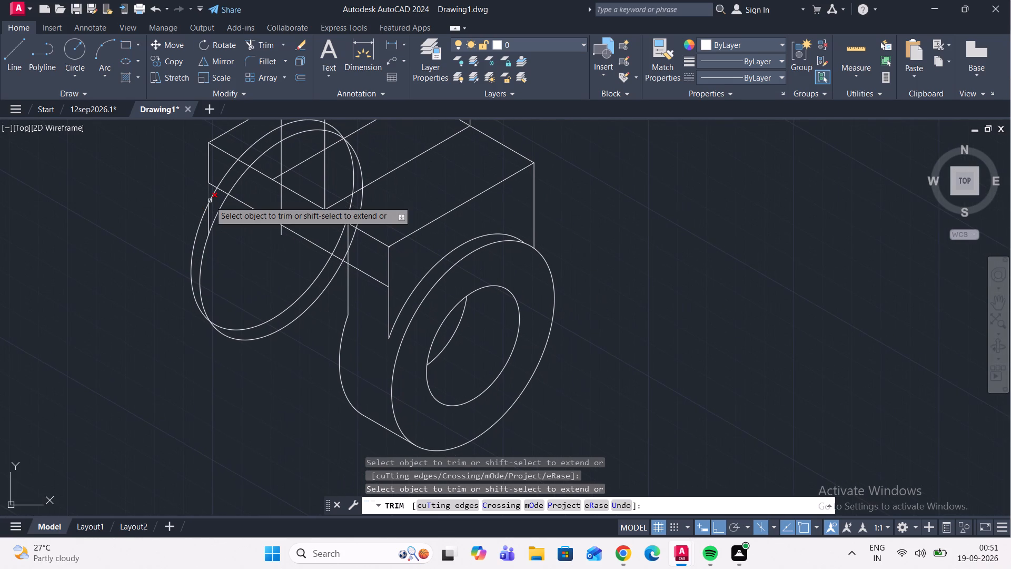
scroll(210, 200, up, 1)
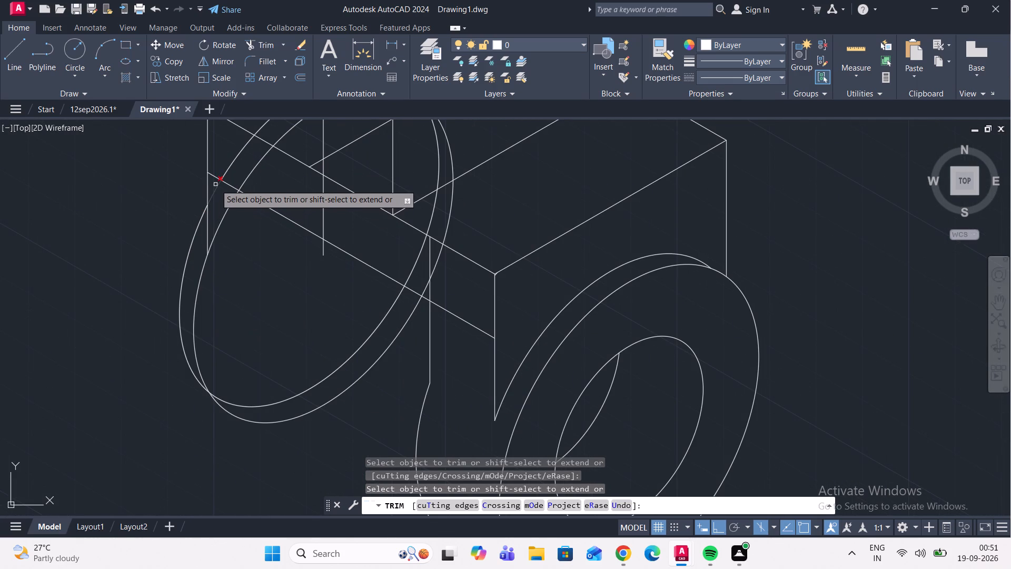
click(216, 184)
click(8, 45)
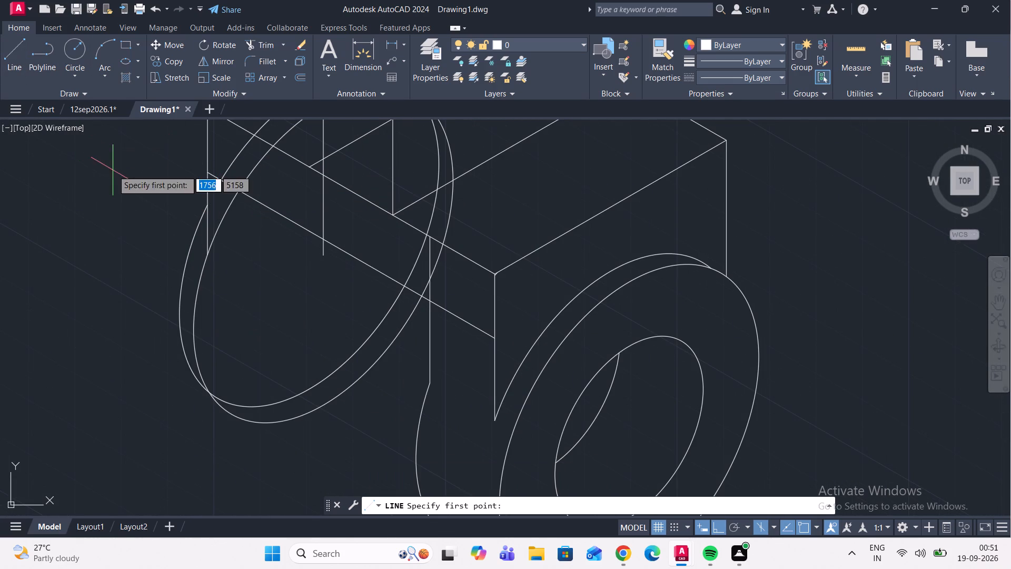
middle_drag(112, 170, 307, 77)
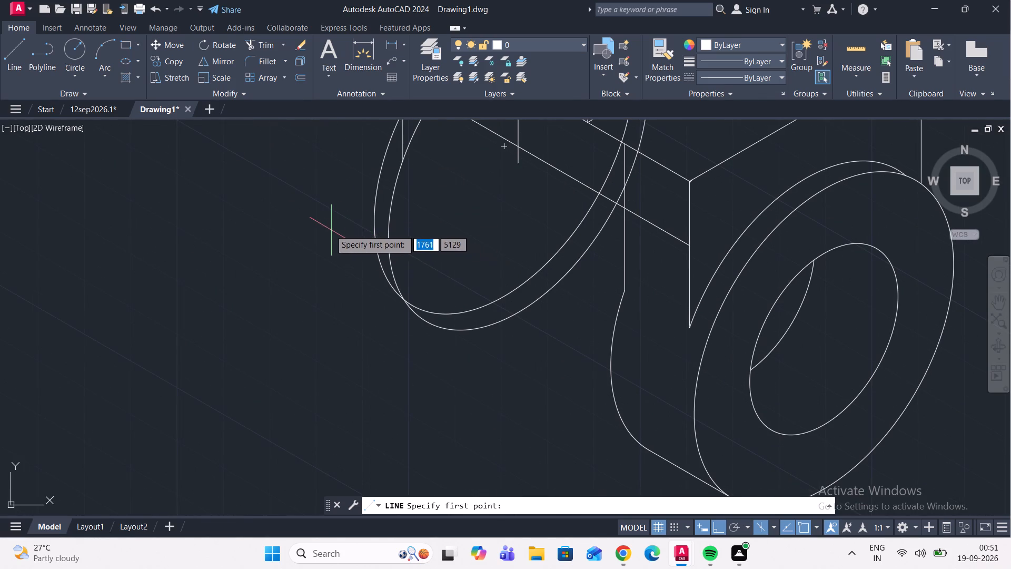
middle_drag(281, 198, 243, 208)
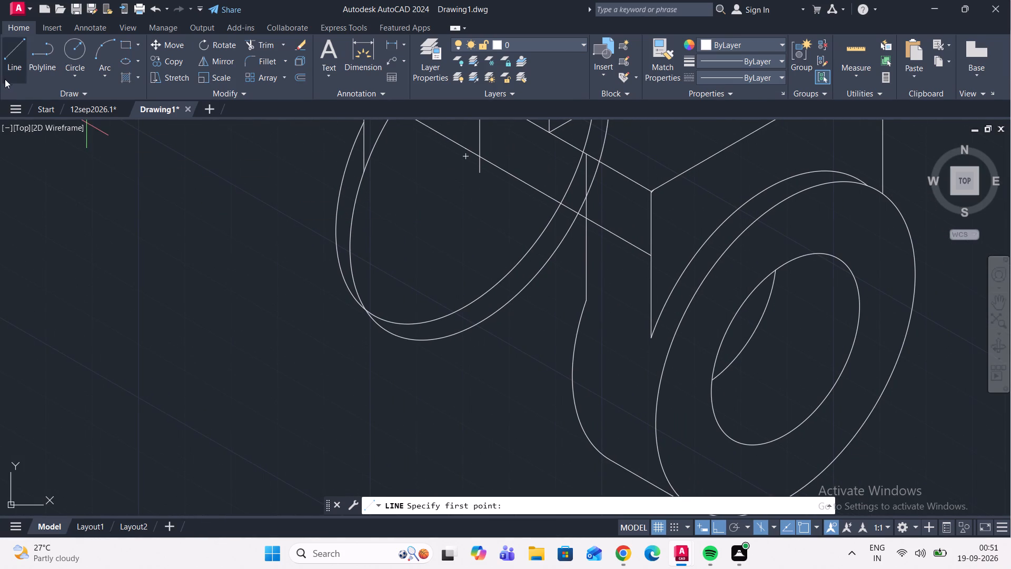
Copy the trimmed outer isocircle of the rear boss a distance of 18 towards the front boss, from a base point inside it.
click(159, 60)
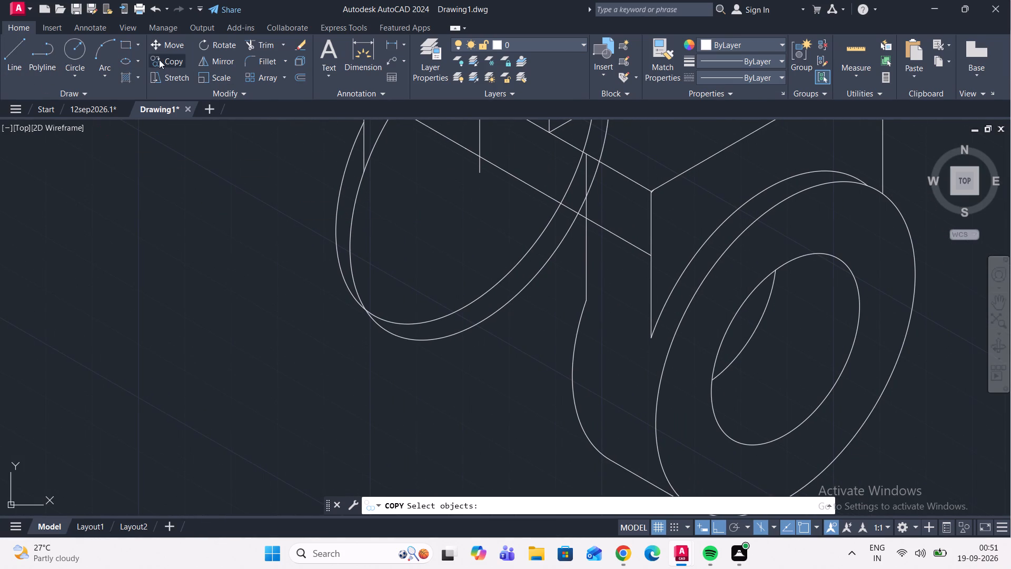
scroll(329, 244, up, 1)
middle_drag(328, 244, 324, 257)
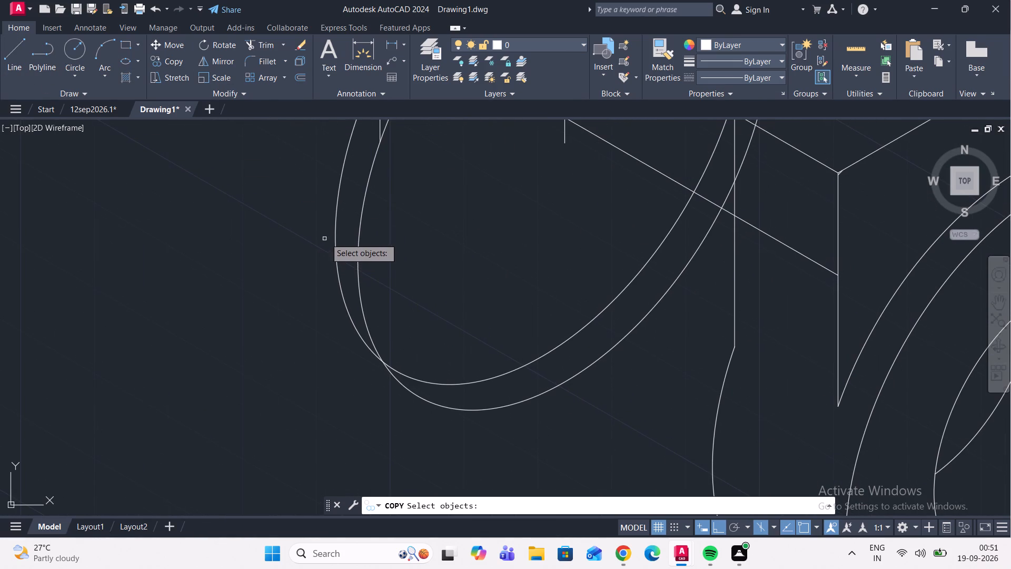
click(334, 234)
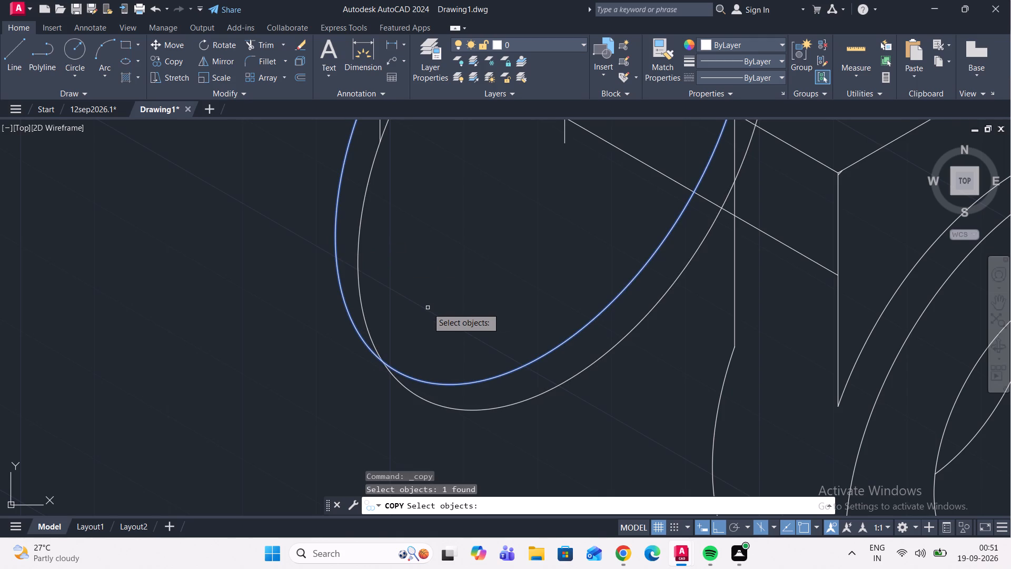
key(Return)
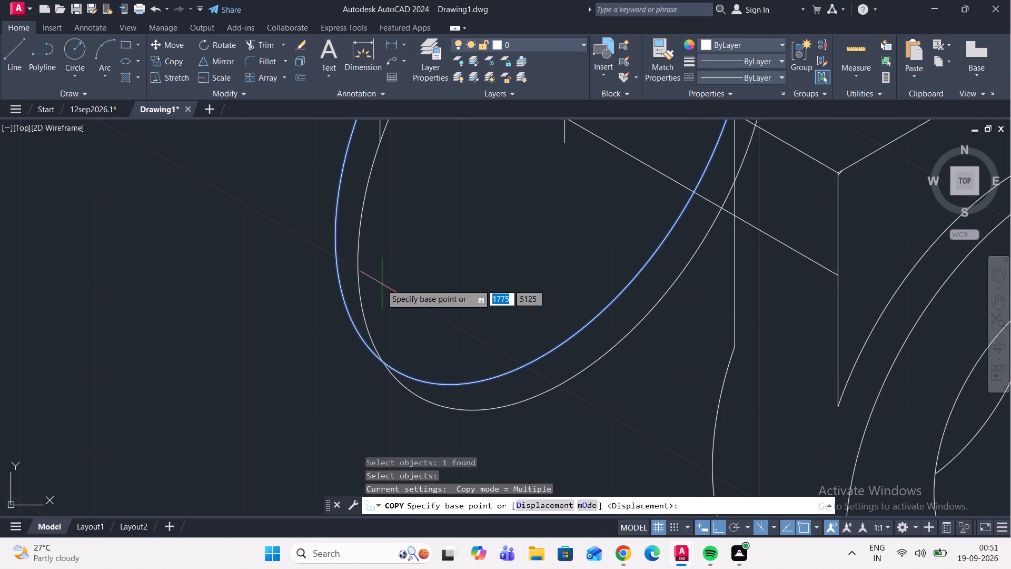
scroll(386, 219, down, 3)
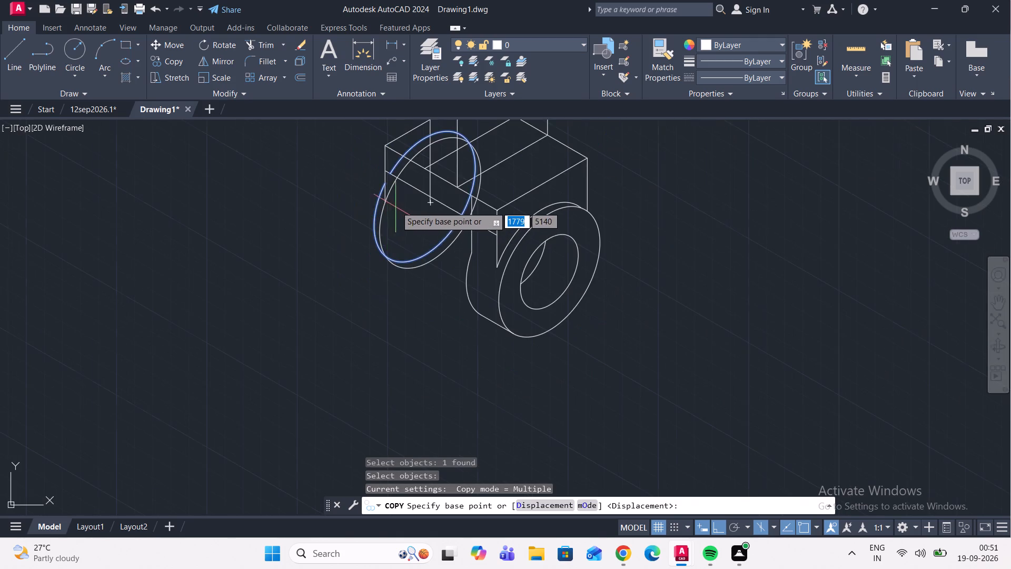
scroll(397, 206, up, 3)
scroll(467, 215, down, 1)
scroll(503, 201, up, 2)
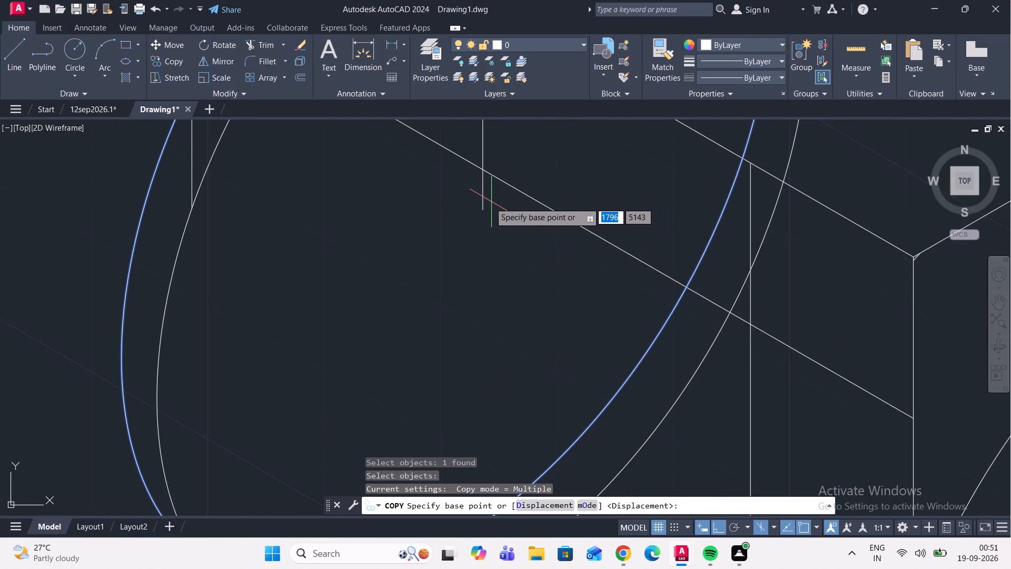
scroll(475, 257, down, 1)
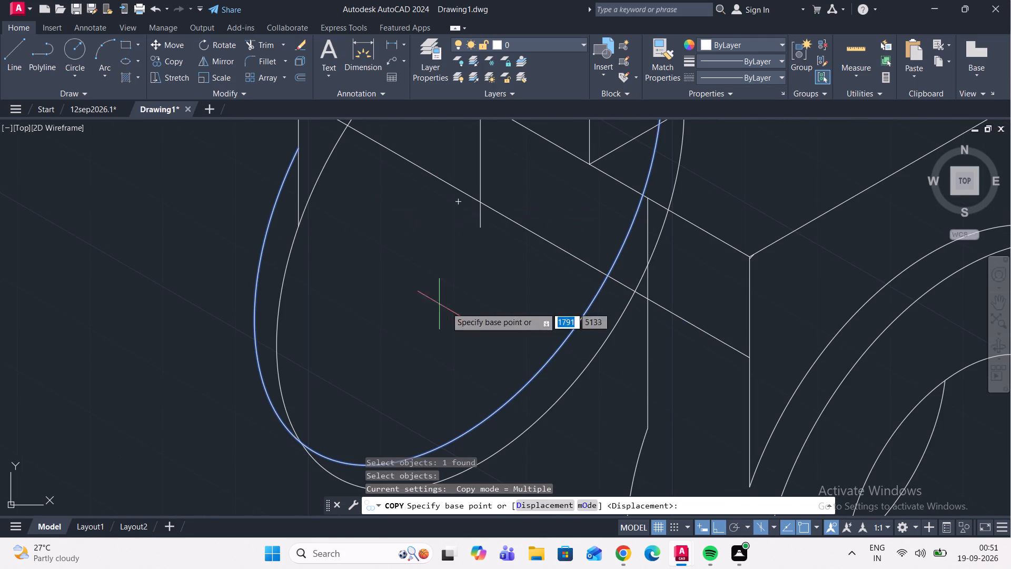
scroll(456, 199, up, 2)
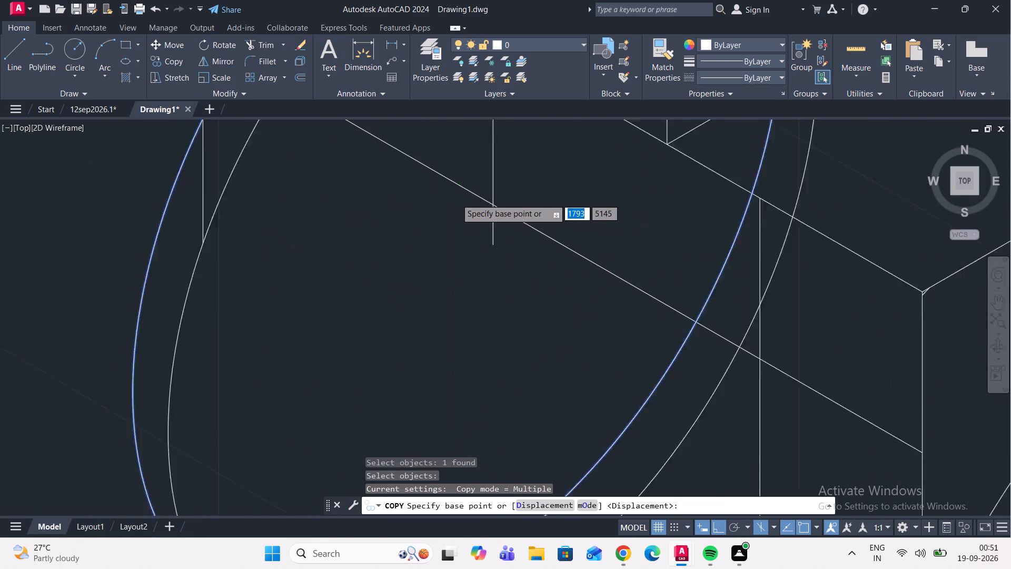
scroll(455, 238, down, 1)
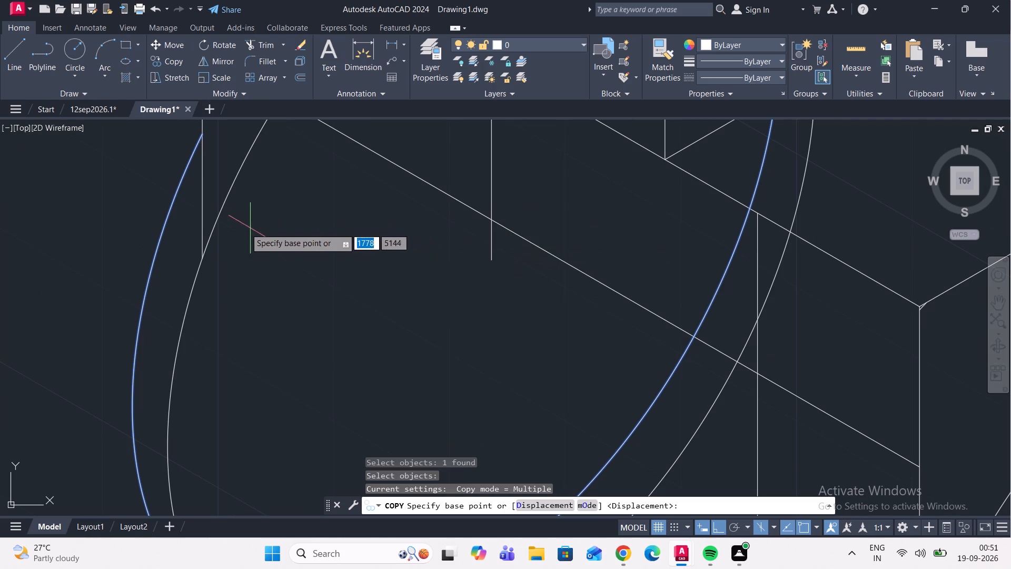
click(455, 221)
scroll(577, 269, down, 1)
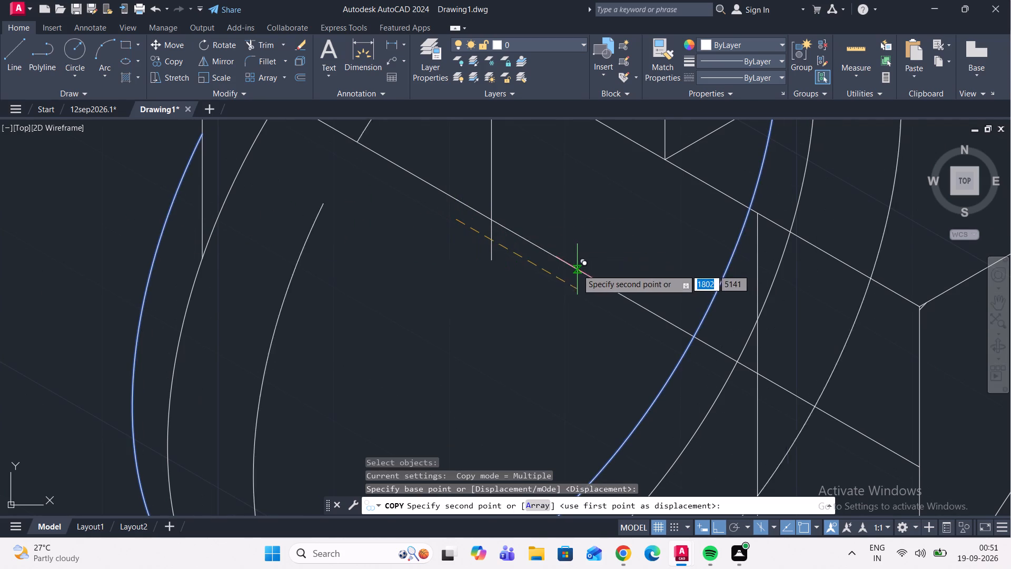
scroll(576, 269, down, 2)
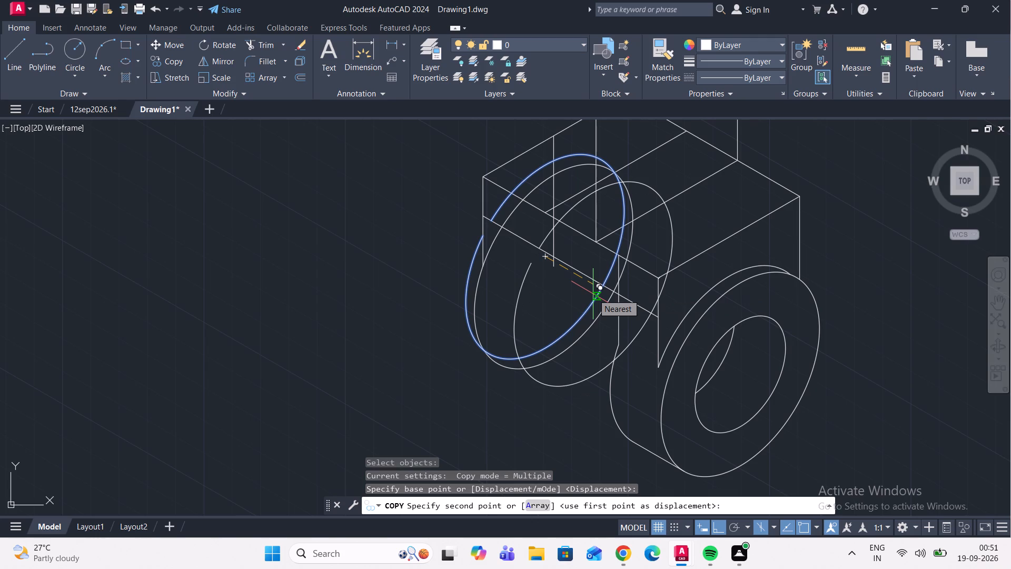
key(1)
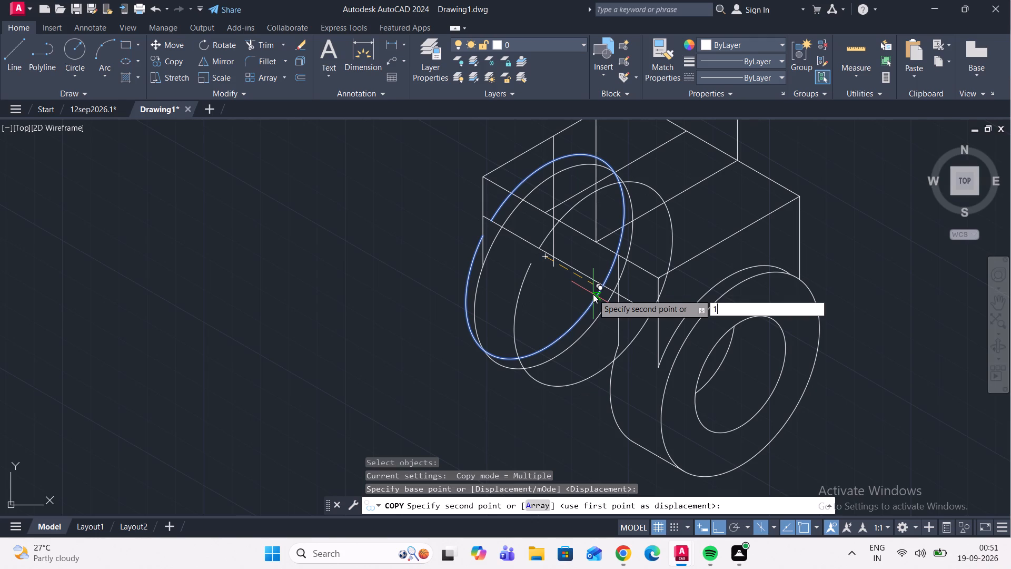
key(8)
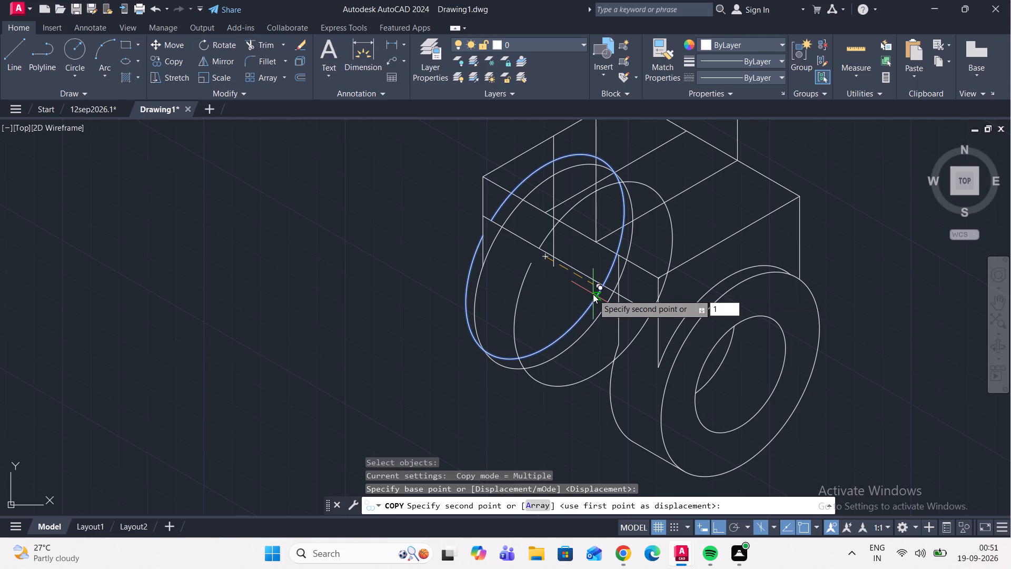
key(Return)
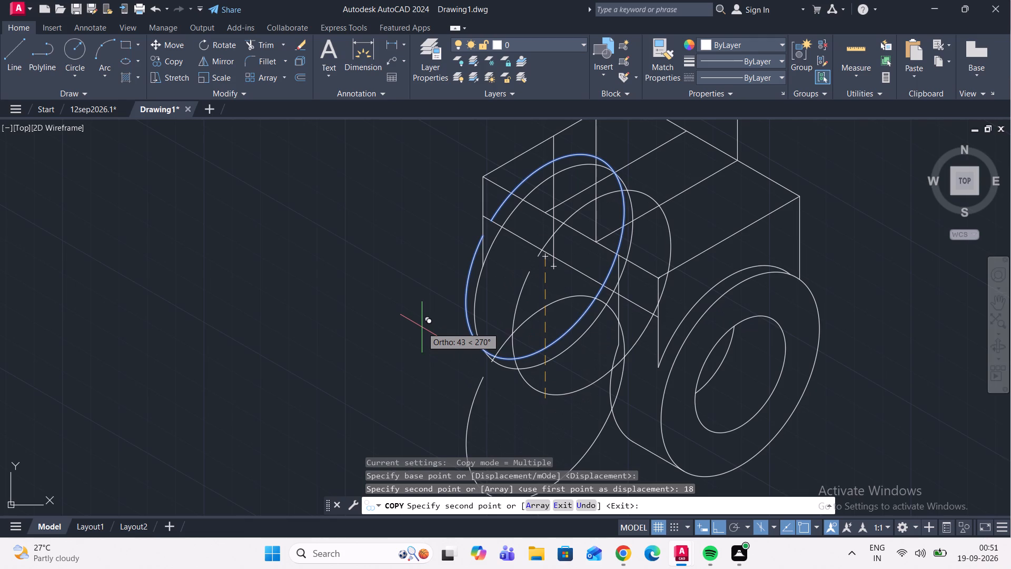
key(Escape)
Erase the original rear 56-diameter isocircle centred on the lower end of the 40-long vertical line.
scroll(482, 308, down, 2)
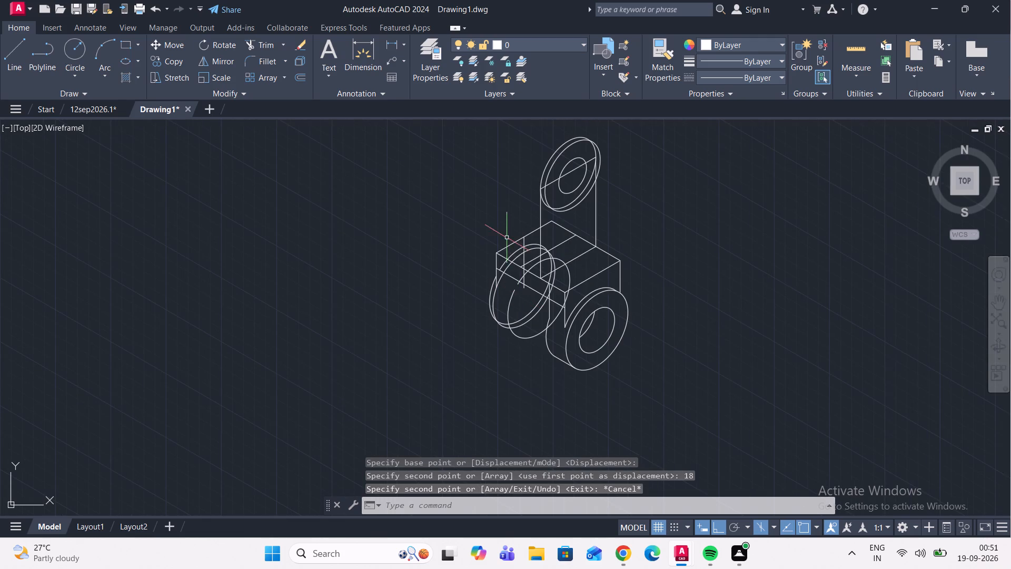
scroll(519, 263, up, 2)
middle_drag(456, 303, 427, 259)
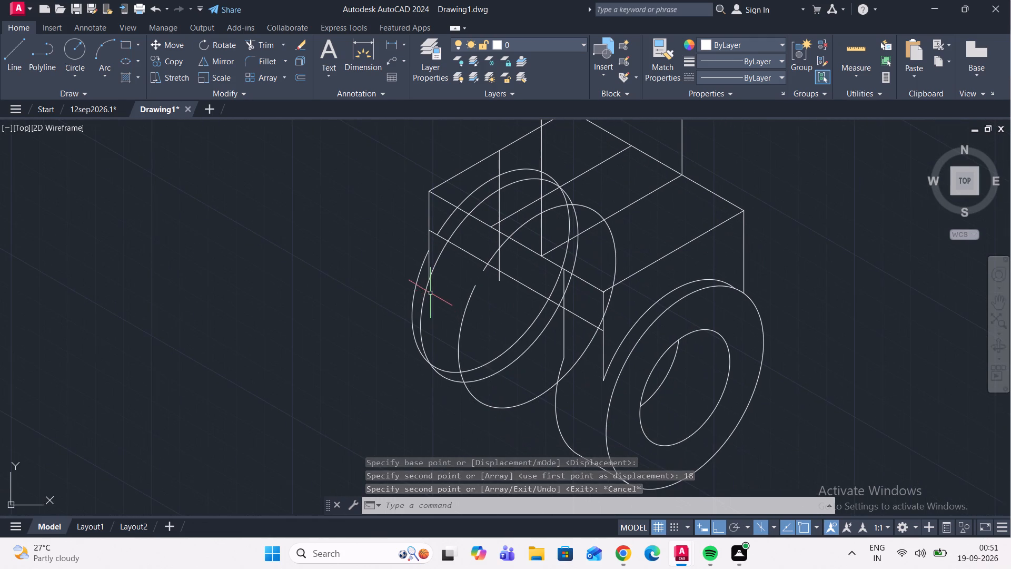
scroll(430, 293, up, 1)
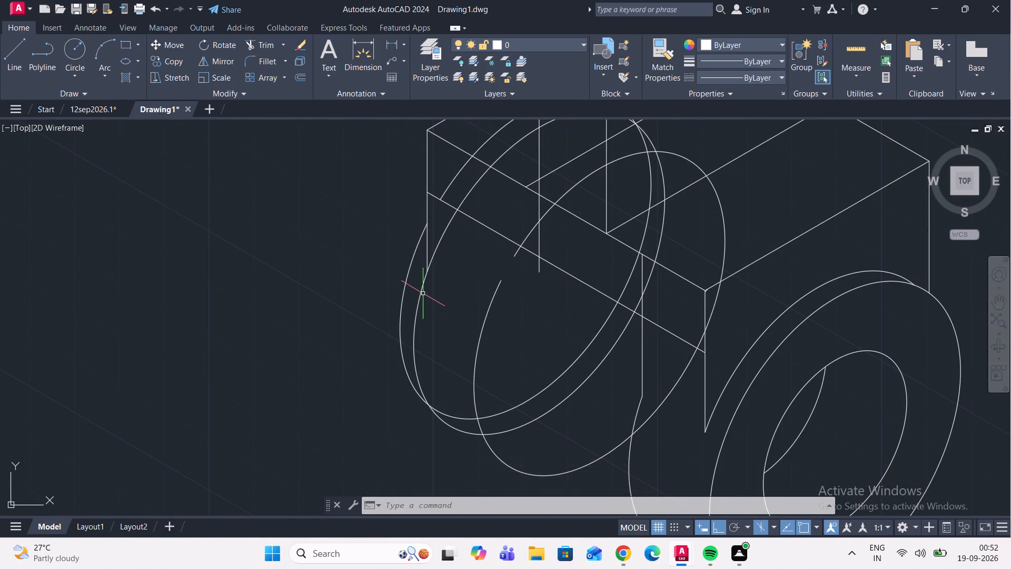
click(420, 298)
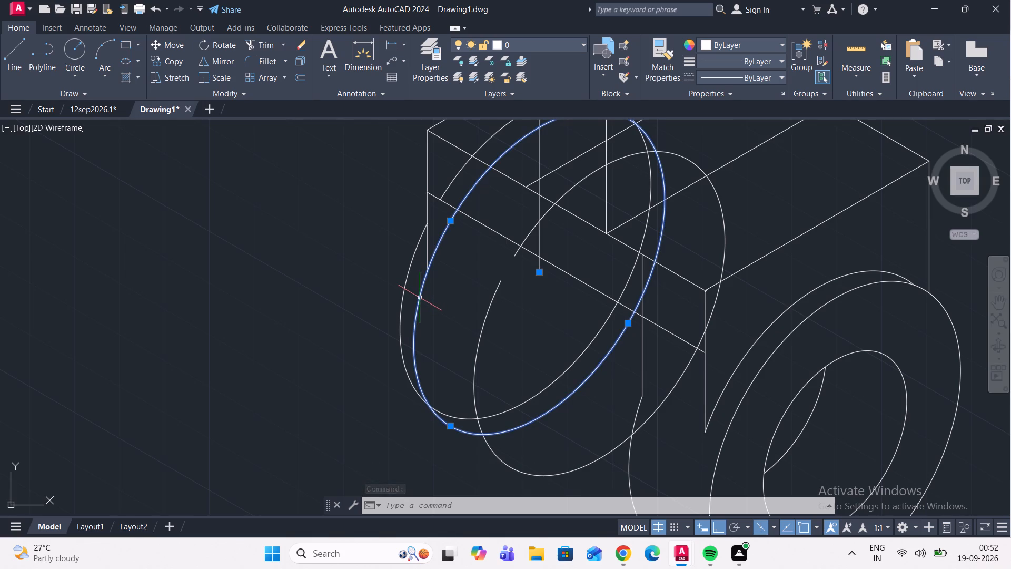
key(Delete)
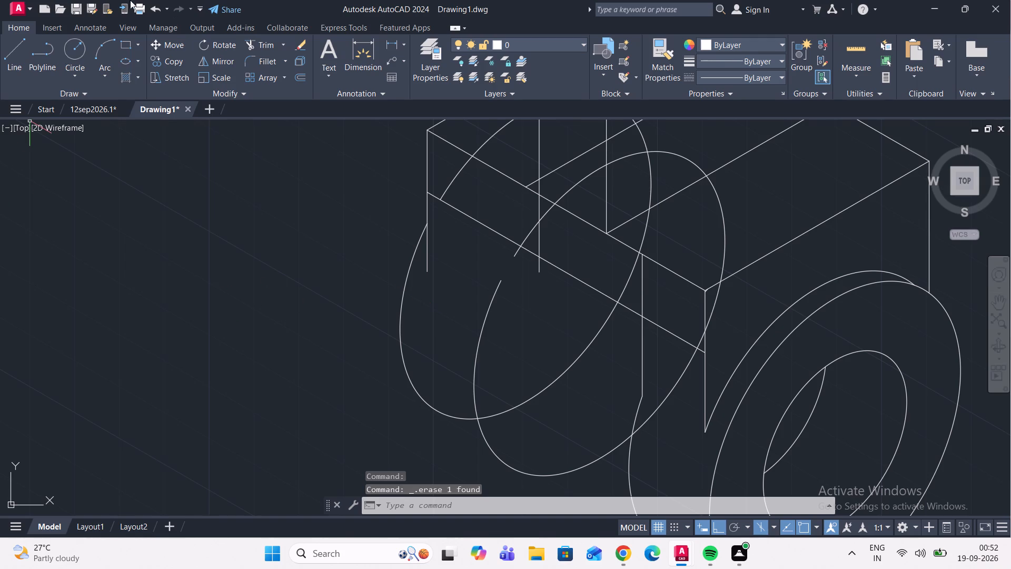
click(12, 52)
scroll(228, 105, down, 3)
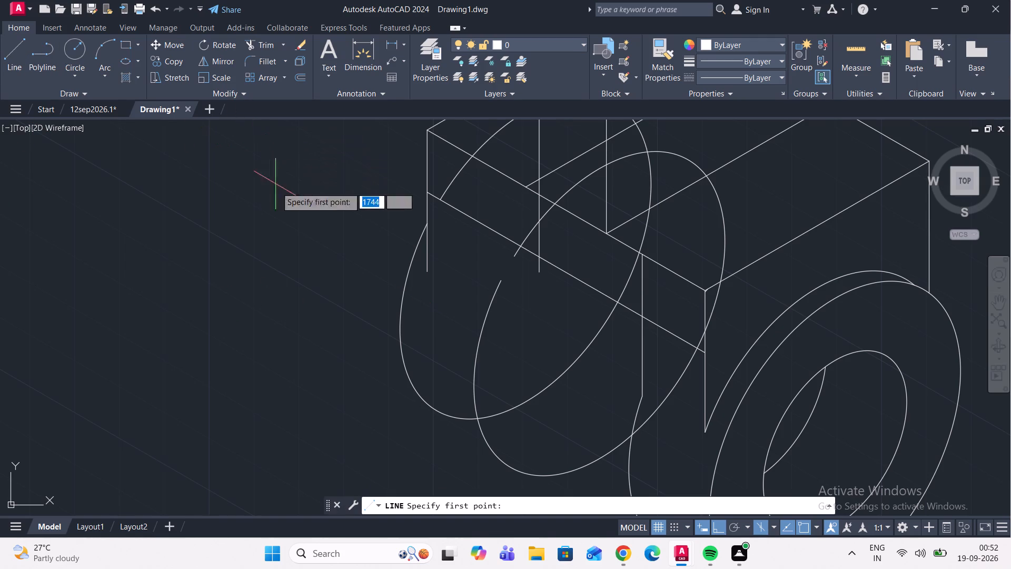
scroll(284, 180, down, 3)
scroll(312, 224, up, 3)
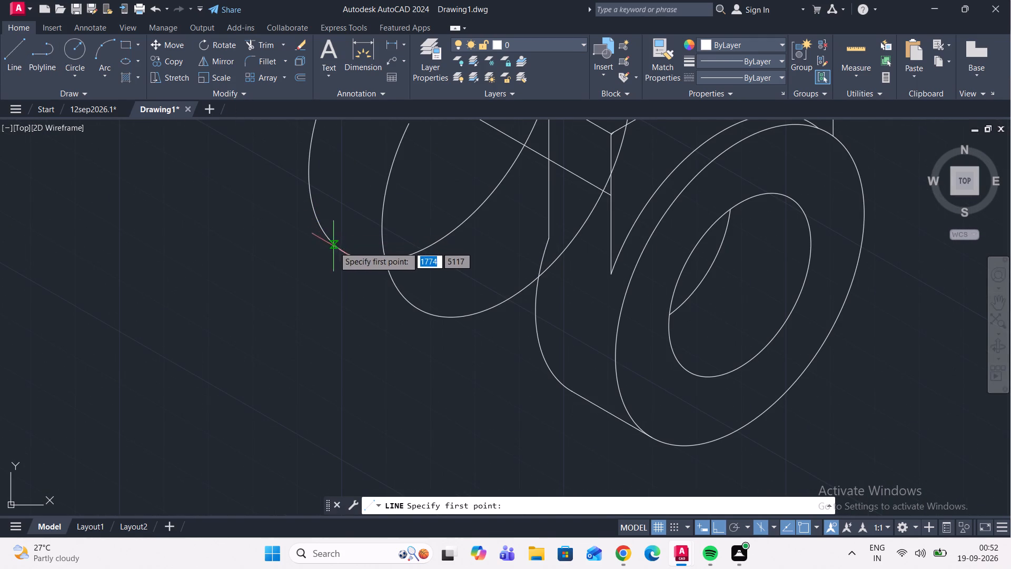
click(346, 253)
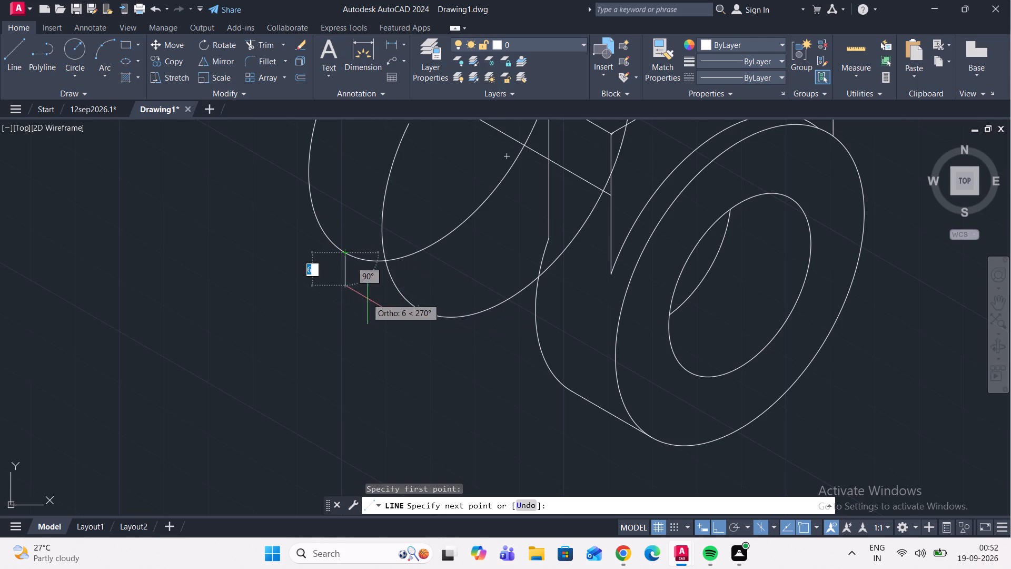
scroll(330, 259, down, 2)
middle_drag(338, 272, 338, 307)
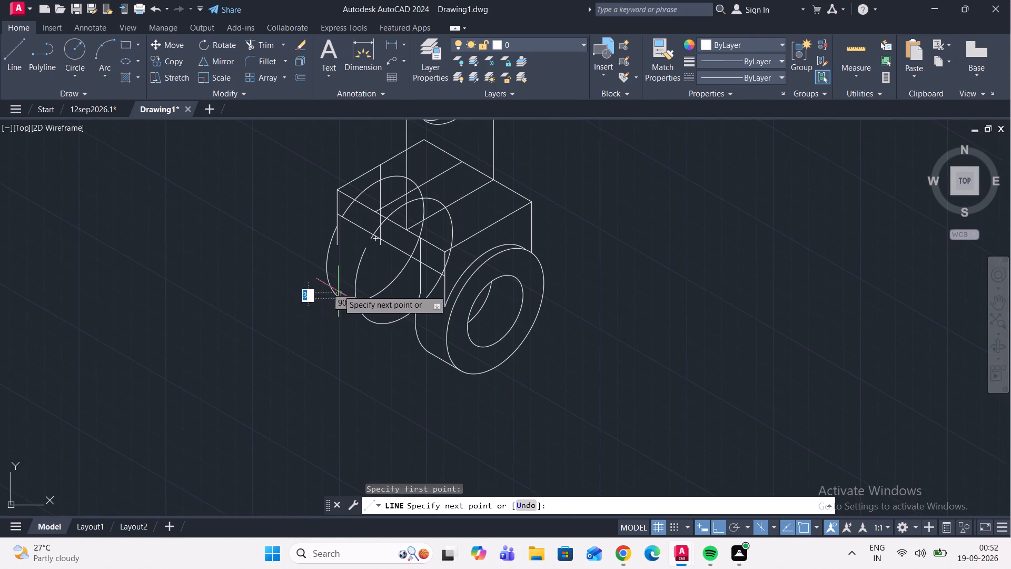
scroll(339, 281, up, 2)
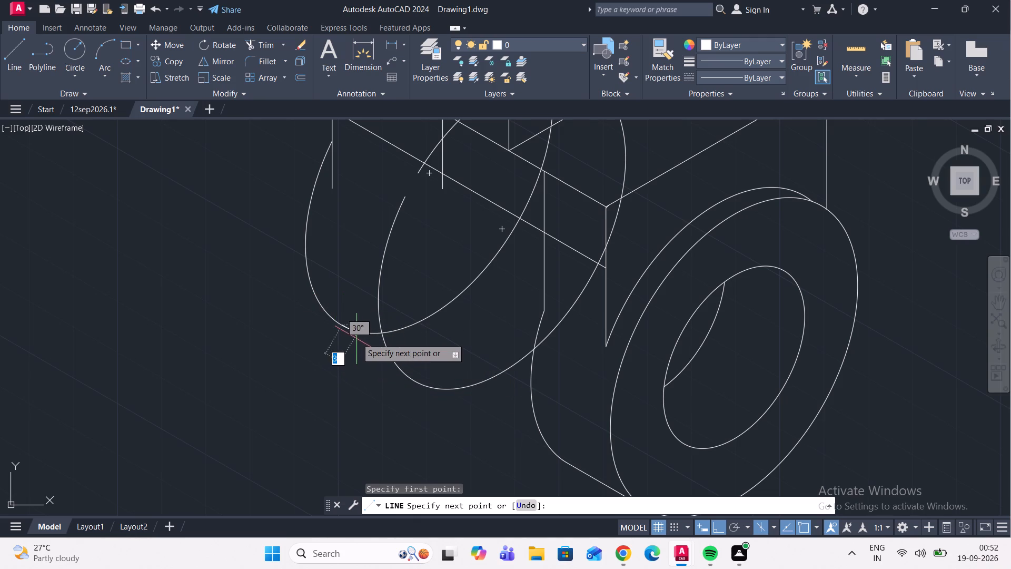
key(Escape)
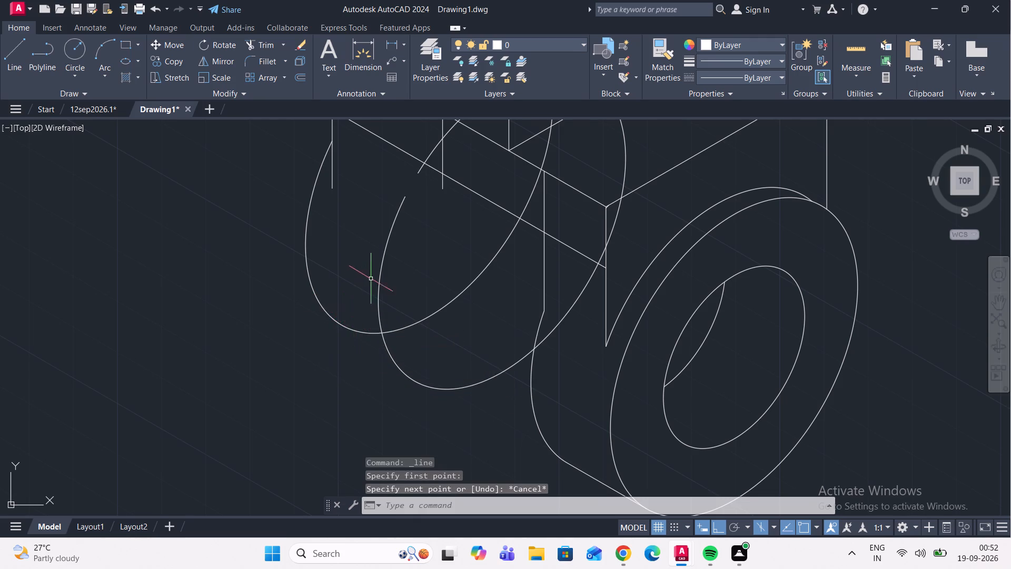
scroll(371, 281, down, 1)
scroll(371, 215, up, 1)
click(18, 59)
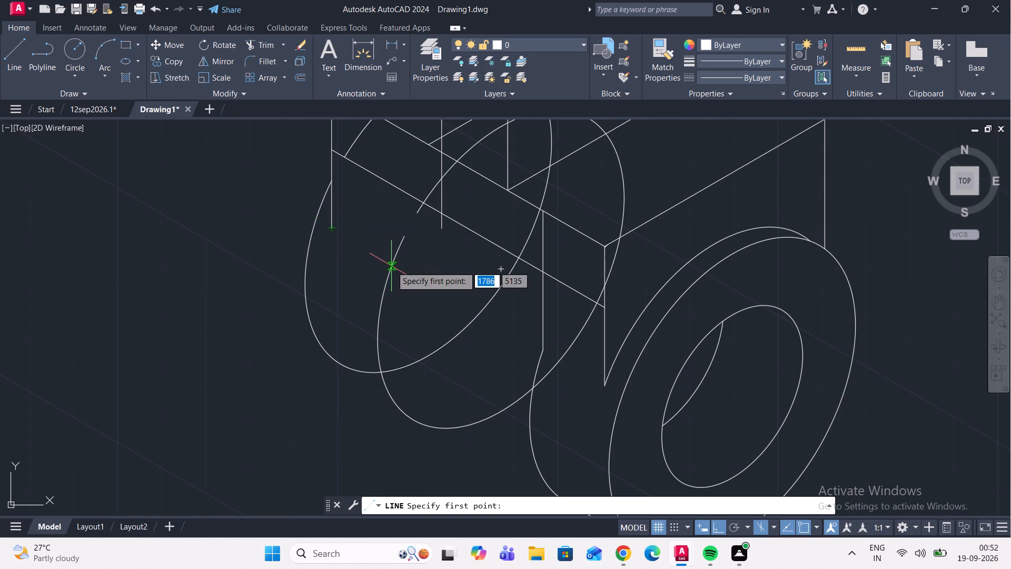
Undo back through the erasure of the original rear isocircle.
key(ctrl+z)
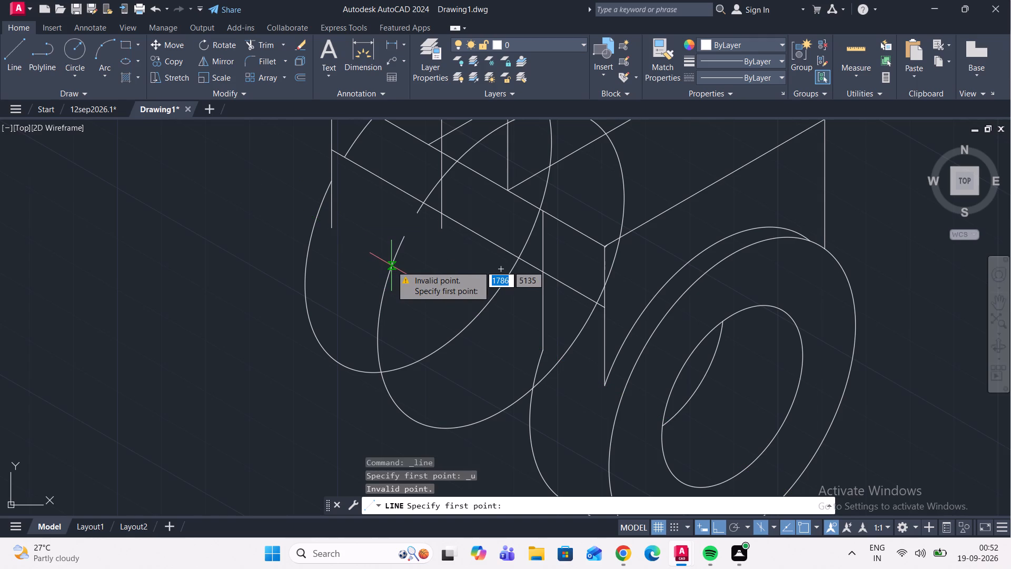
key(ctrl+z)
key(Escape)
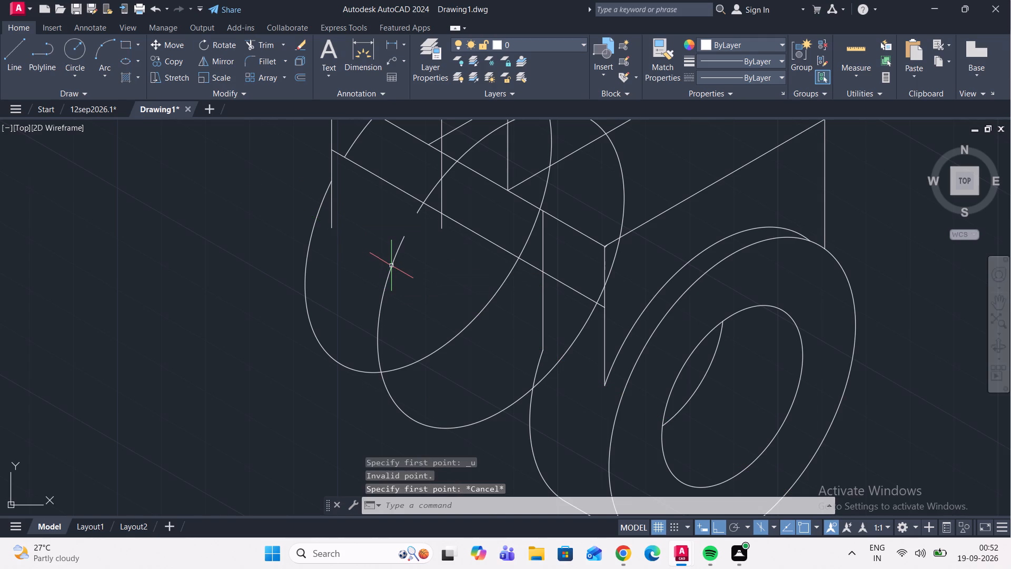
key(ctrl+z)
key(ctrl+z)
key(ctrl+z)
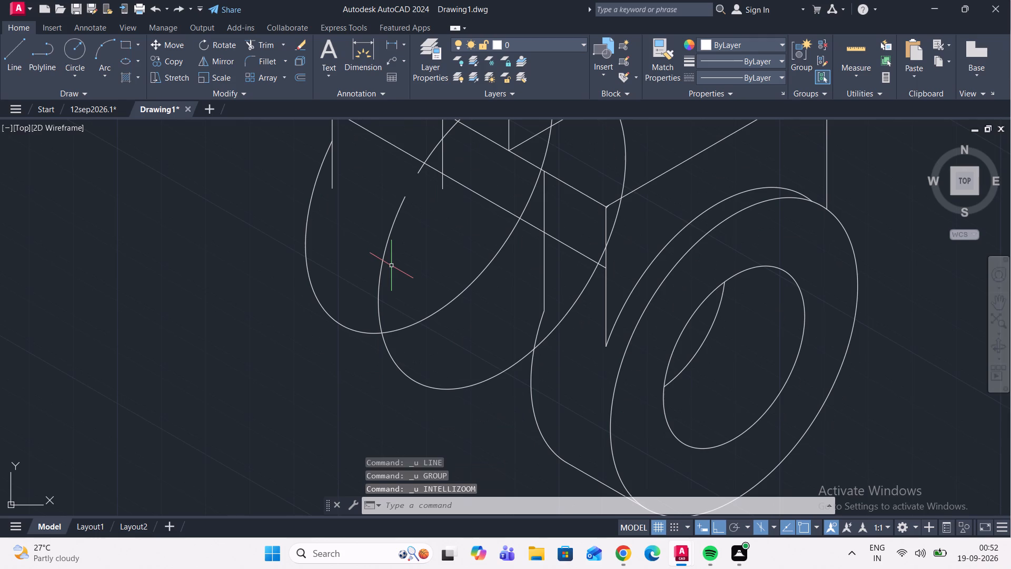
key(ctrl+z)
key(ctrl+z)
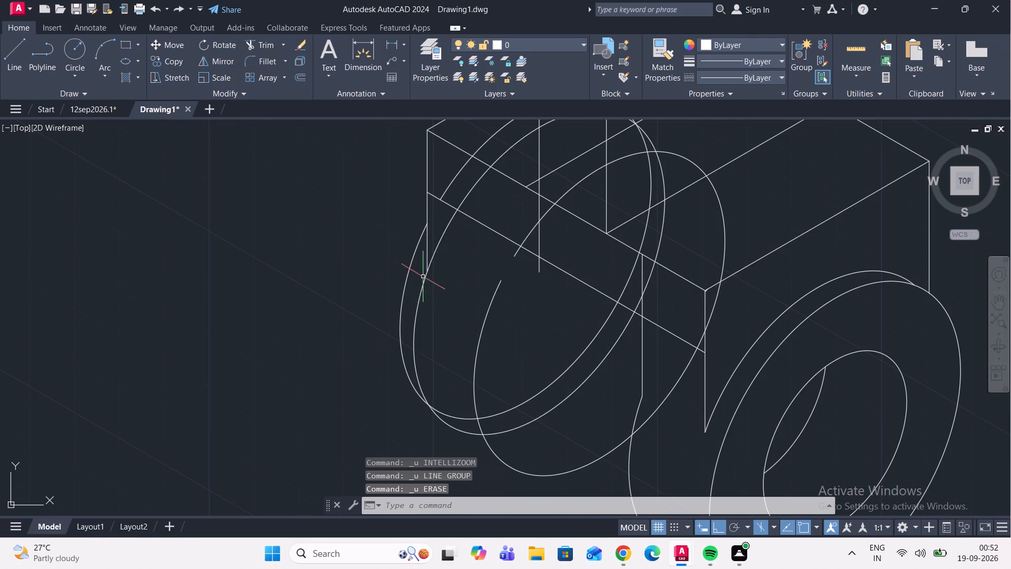
Draw a 14-long line from the lower end of the 40-long vertical line towards the front boss.
click(420, 292)
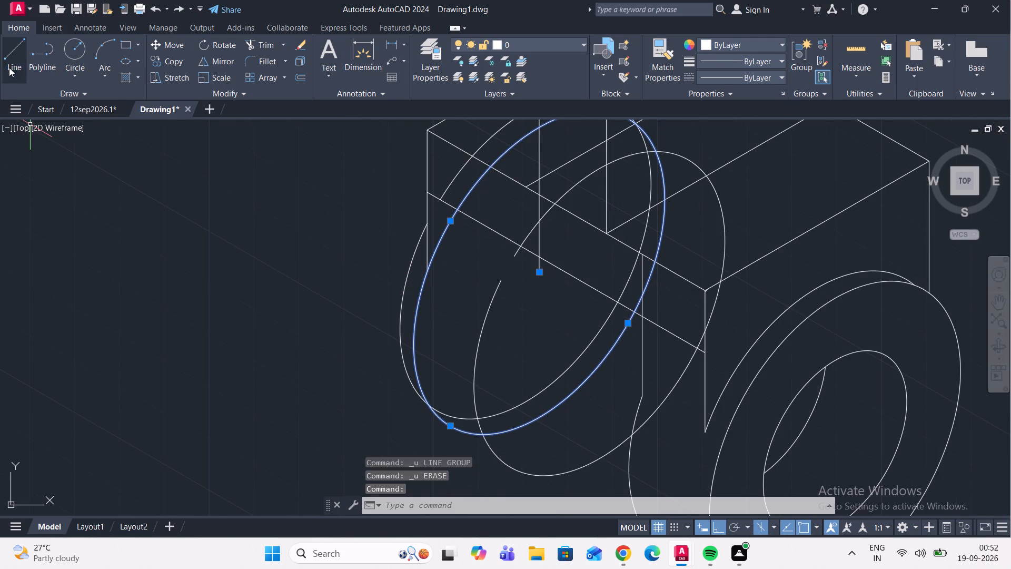
click(16, 56)
scroll(543, 272, up, 2)
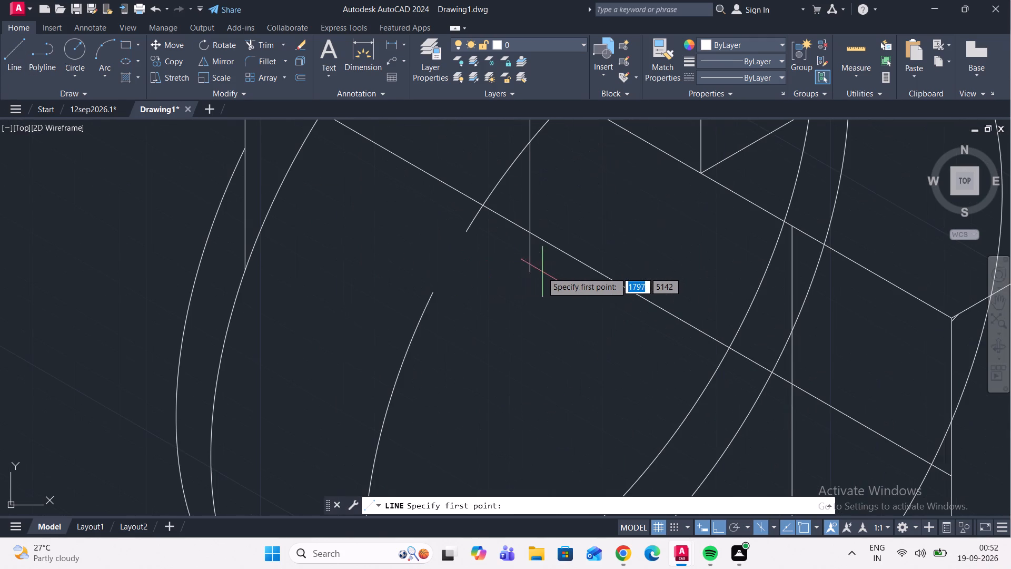
click(532, 270)
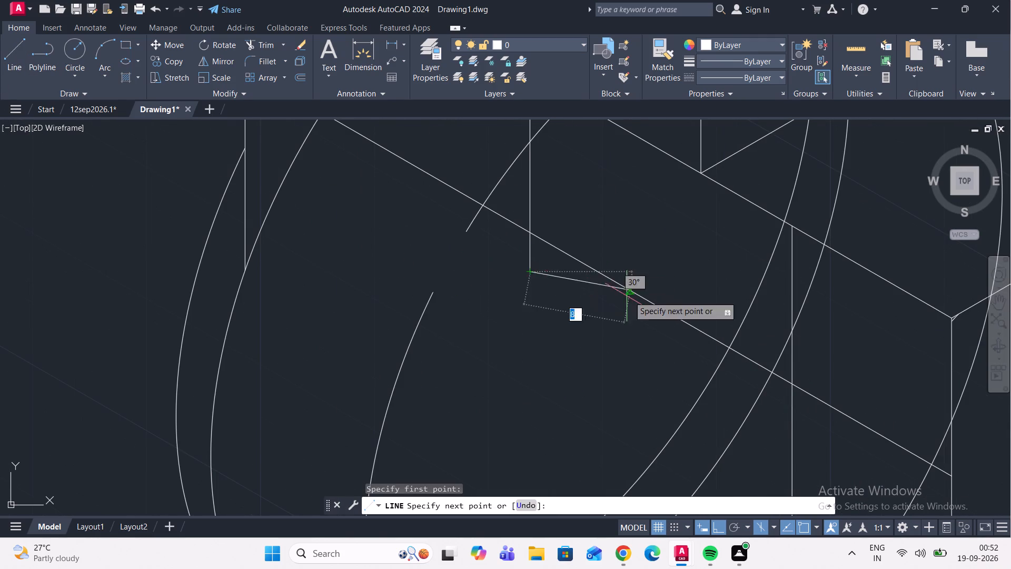
scroll(712, 375, down, 1)
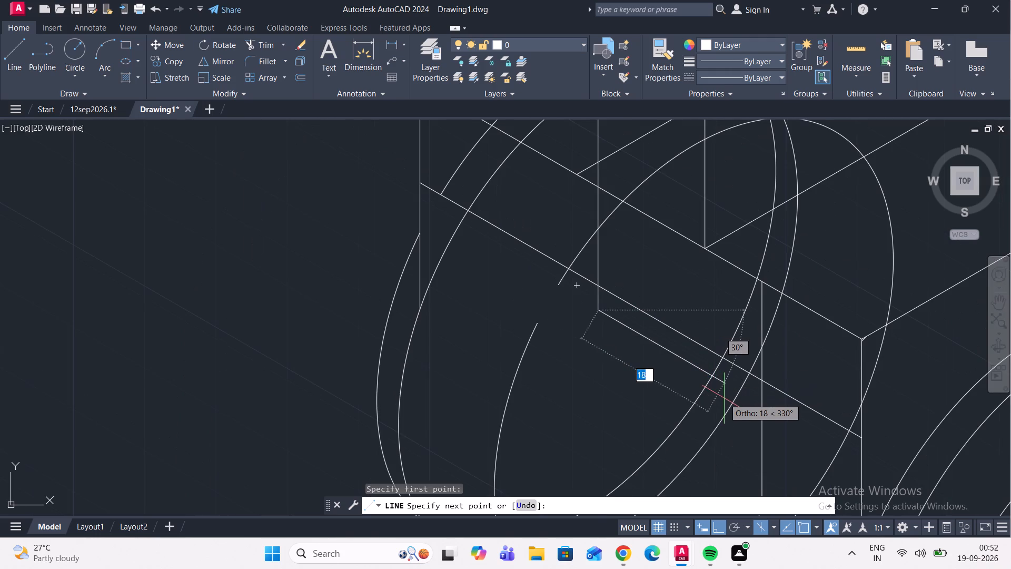
text(14)
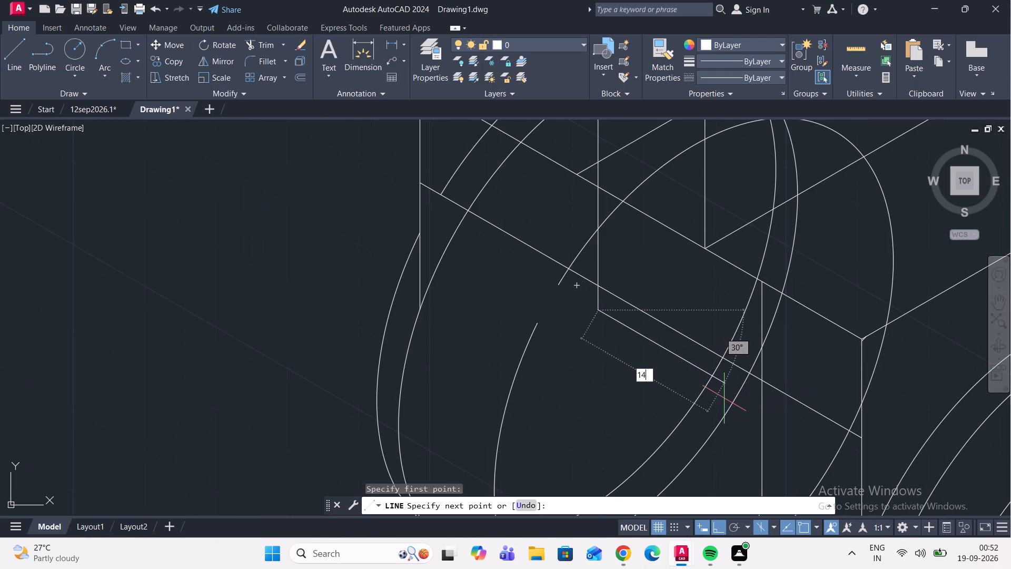
key(Return)
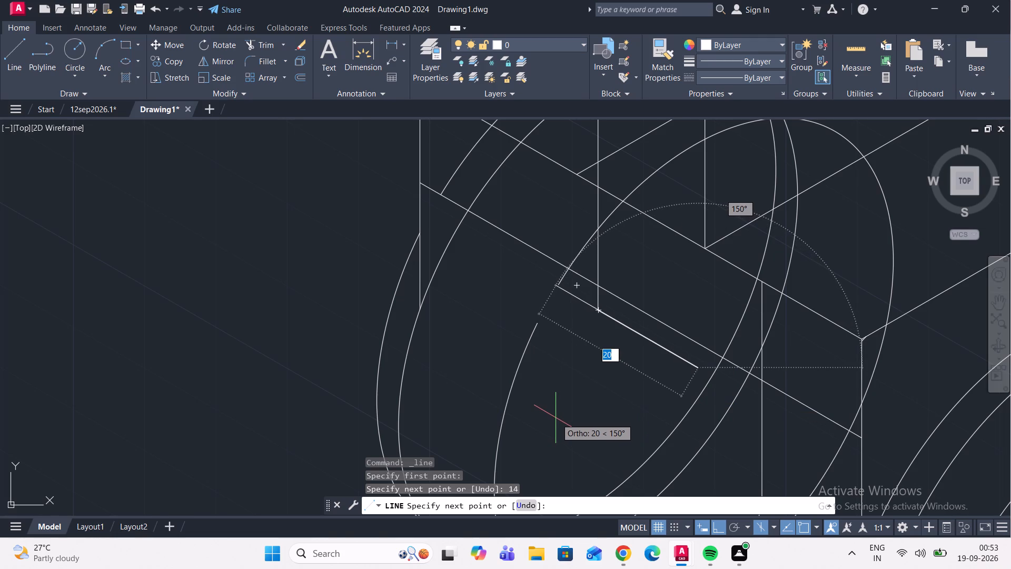
key(Escape)
Draw a 56-diameter isocircle in the right isoplane, centred on the free end of the 14-long line.
scroll(580, 339, down, 3)
scroll(571, 350, up, 2)
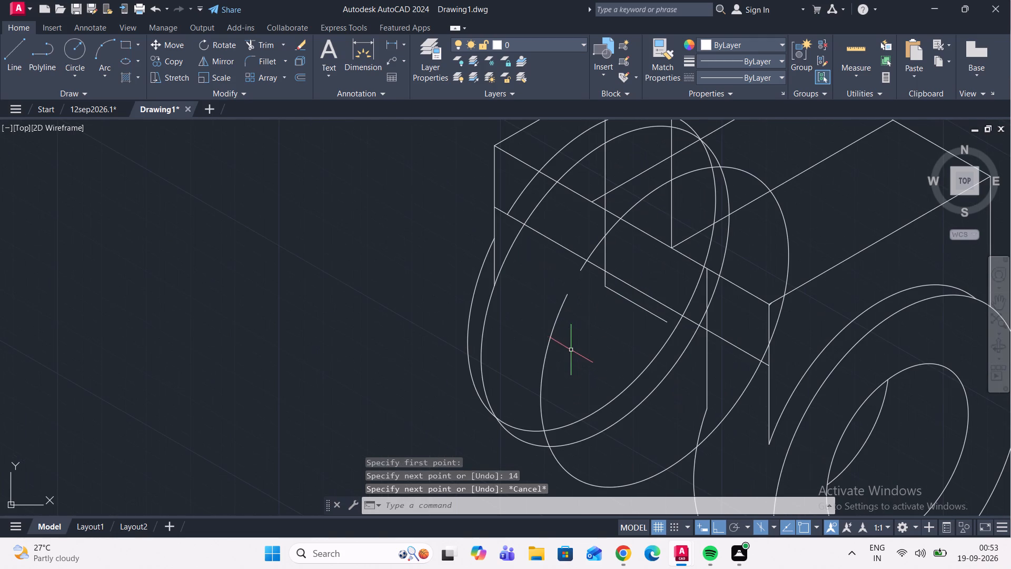
click(140, 62)
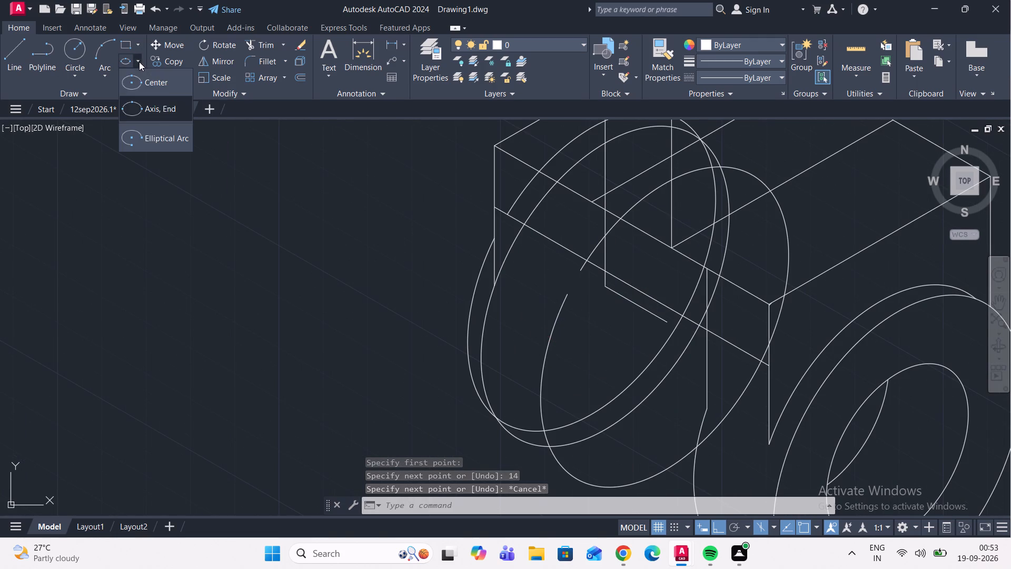
click(144, 104)
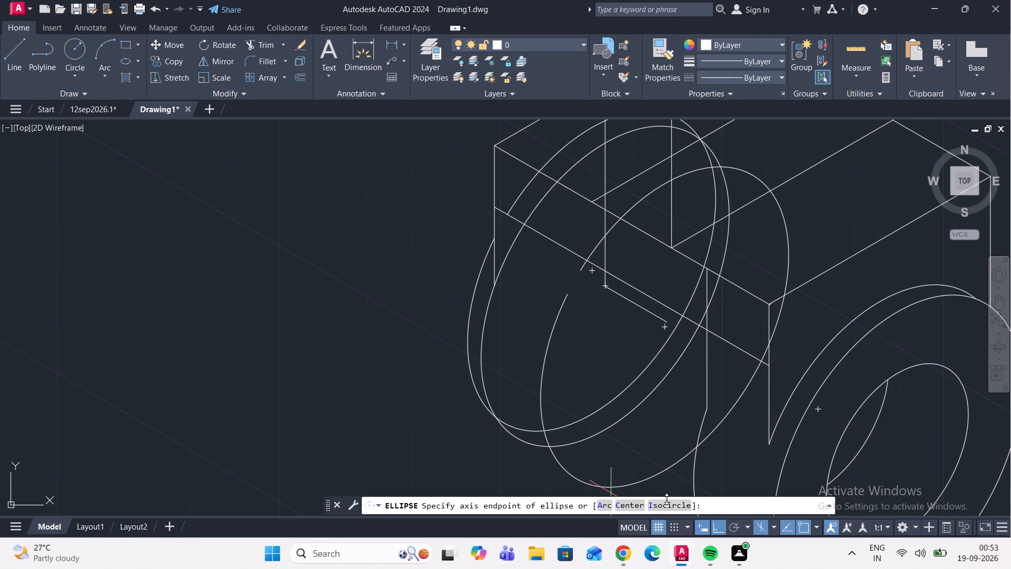
double_click(681, 506)
scroll(666, 321, up, 2)
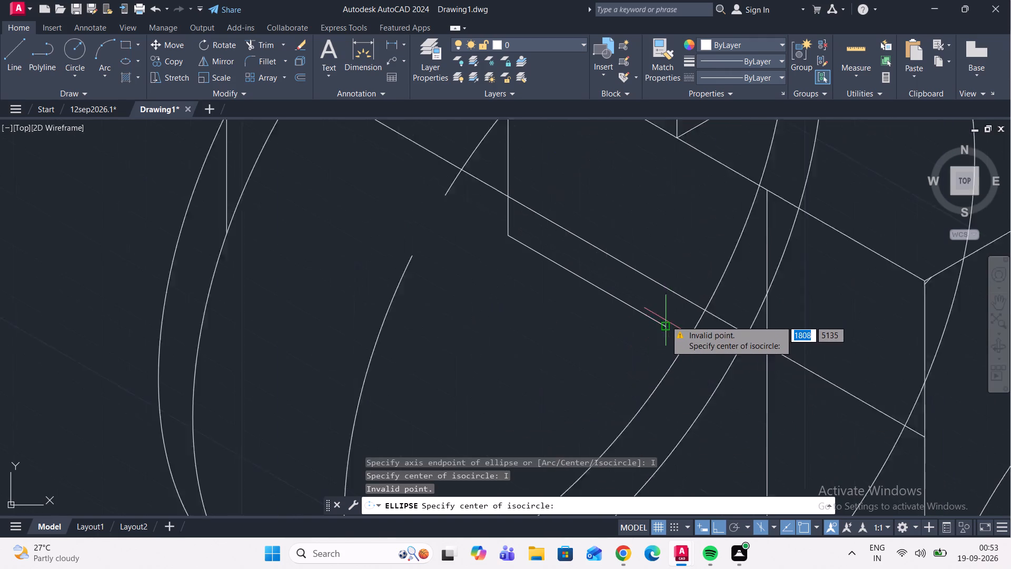
scroll(666, 320, up, 4)
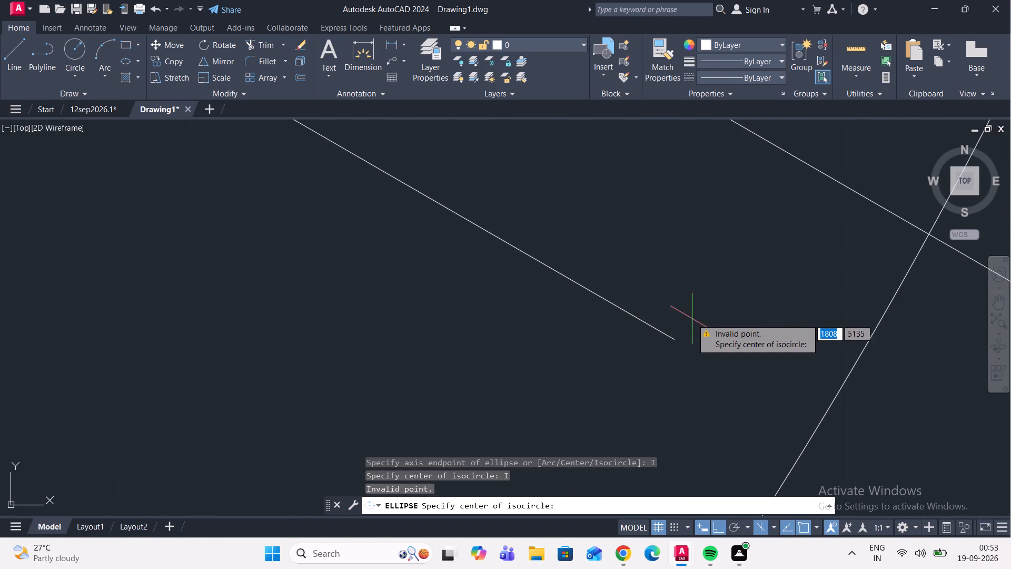
click(672, 340)
scroll(672, 253, down, 7)
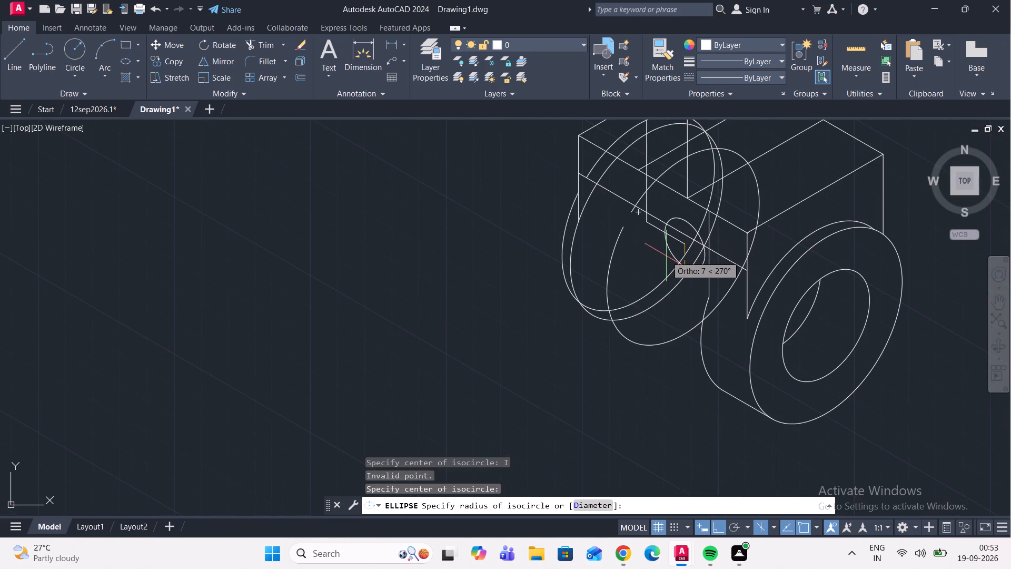
key(F4)
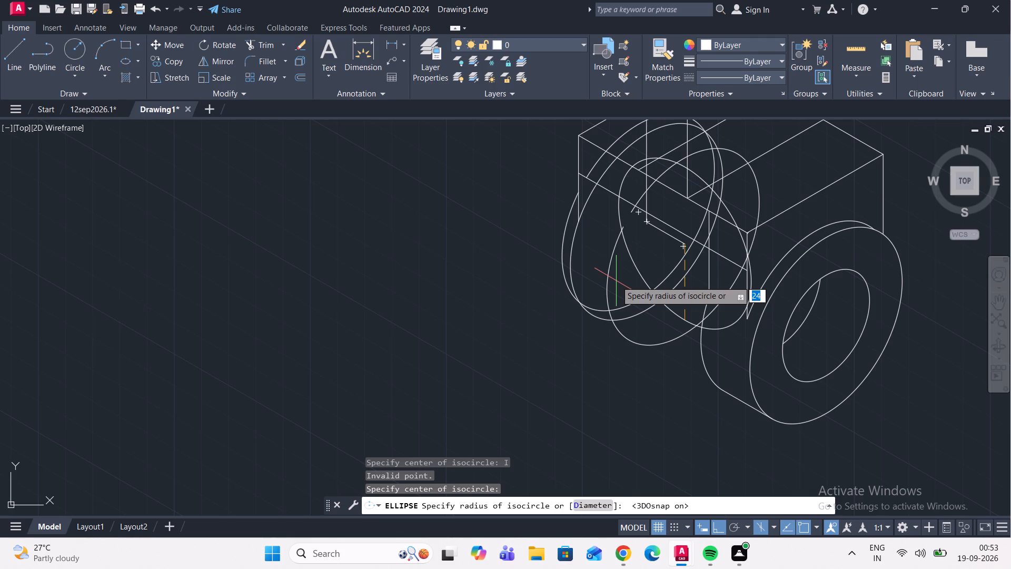
key(F4)
key(F3)
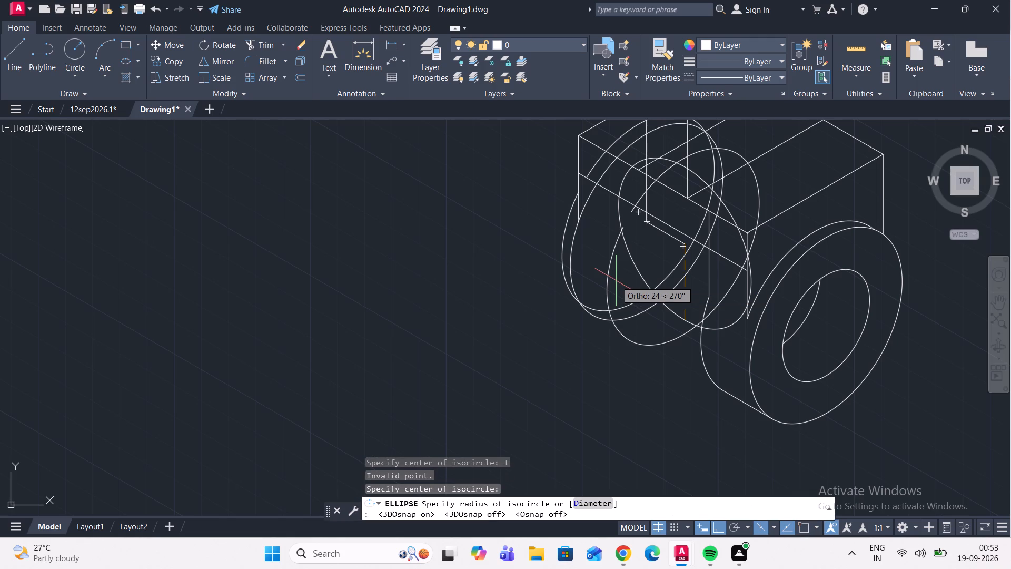
scroll(700, 246, up, 4)
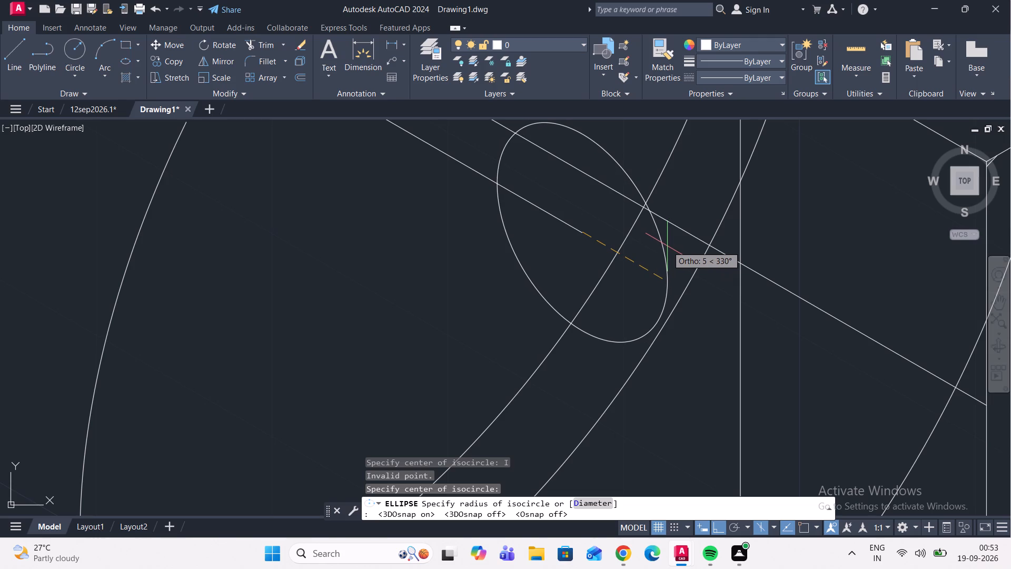
key(F5)
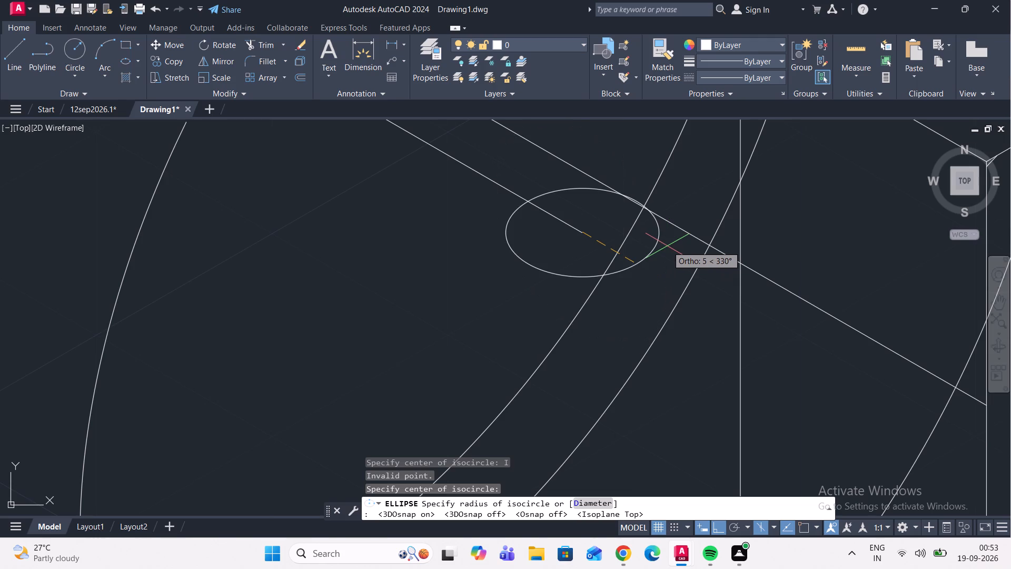
key(F5)
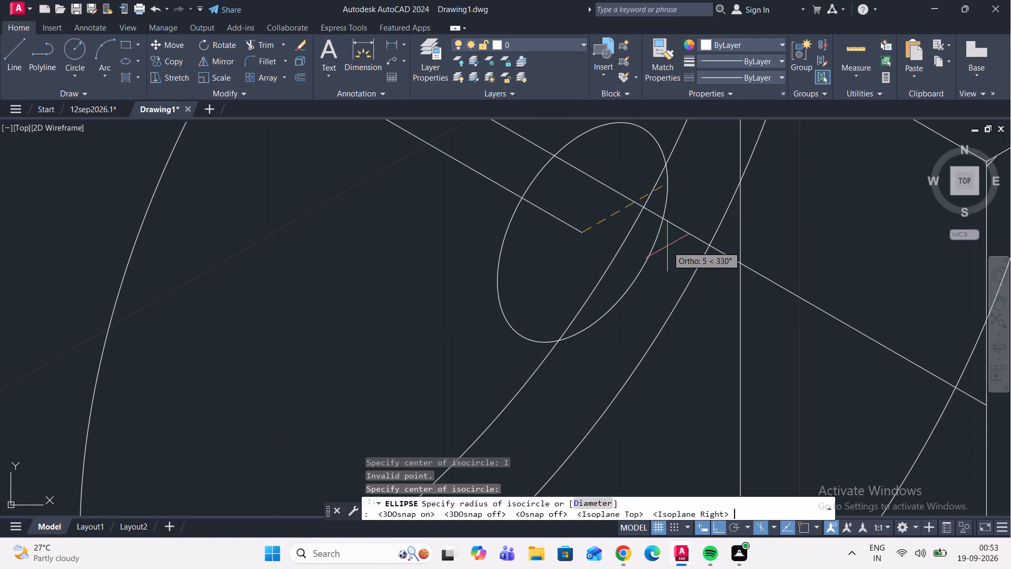
scroll(707, 252, down, 4)
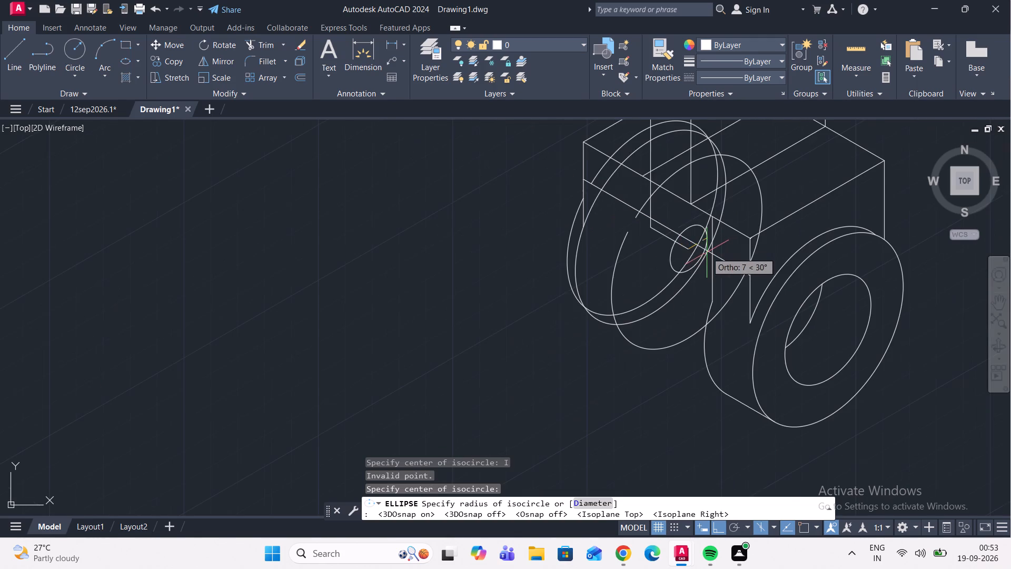
scroll(685, 246, up, 2)
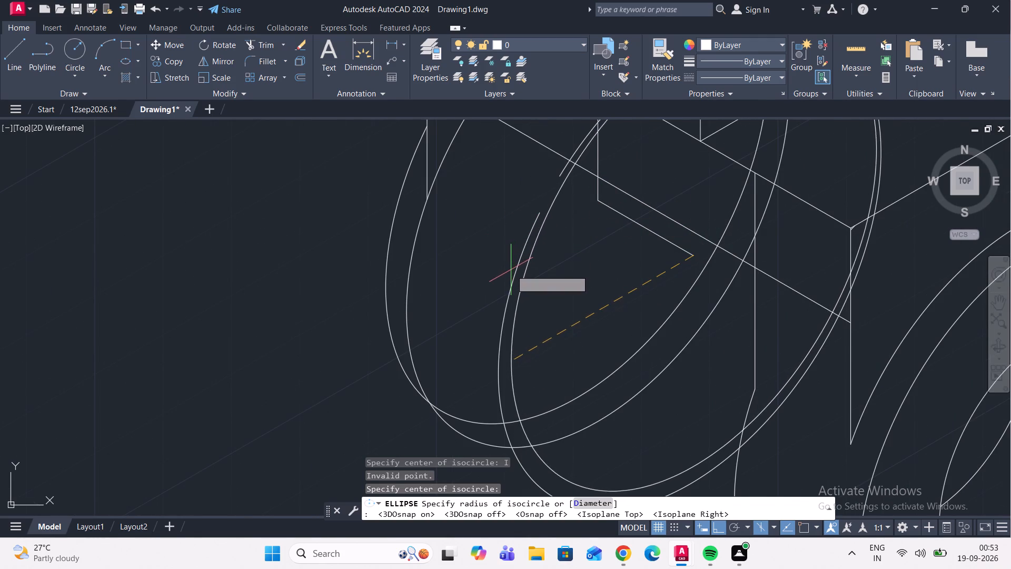
click(587, 501)
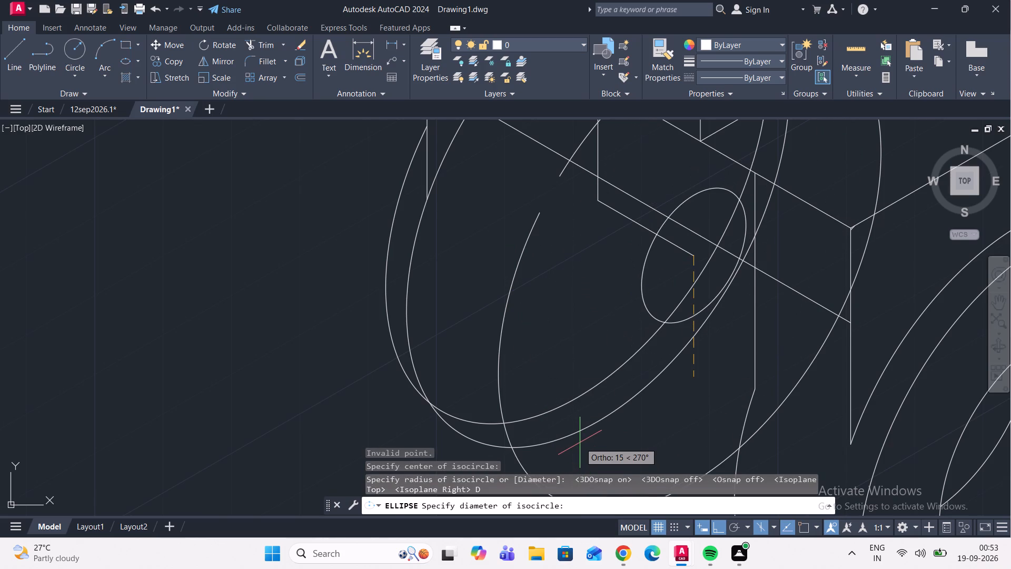
text(56)
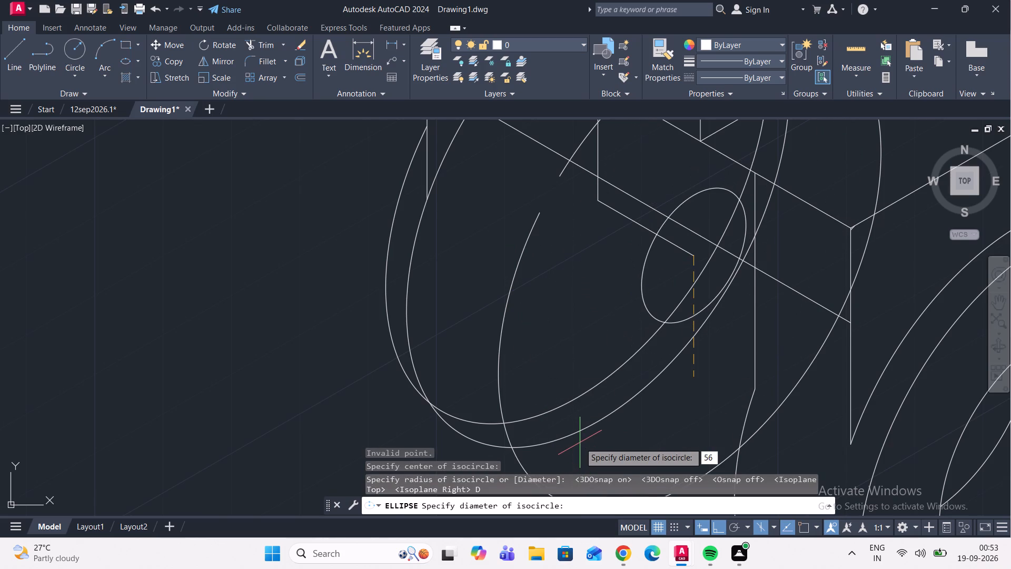
key(Return)
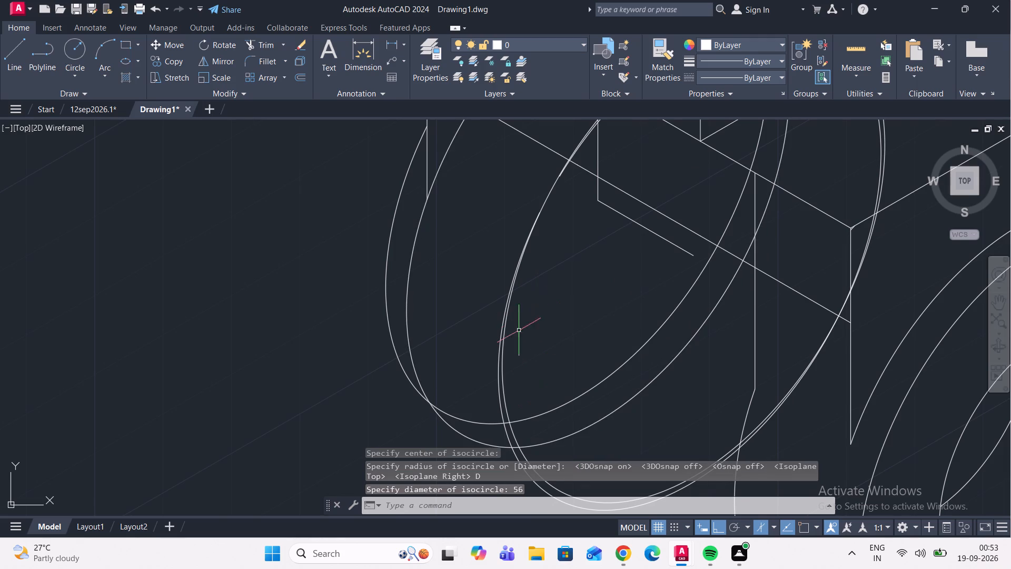
Erase the trimmed isocircle copy that nearly coincides with the new 56-diameter isocircle.
scroll(548, 191, up, 2)
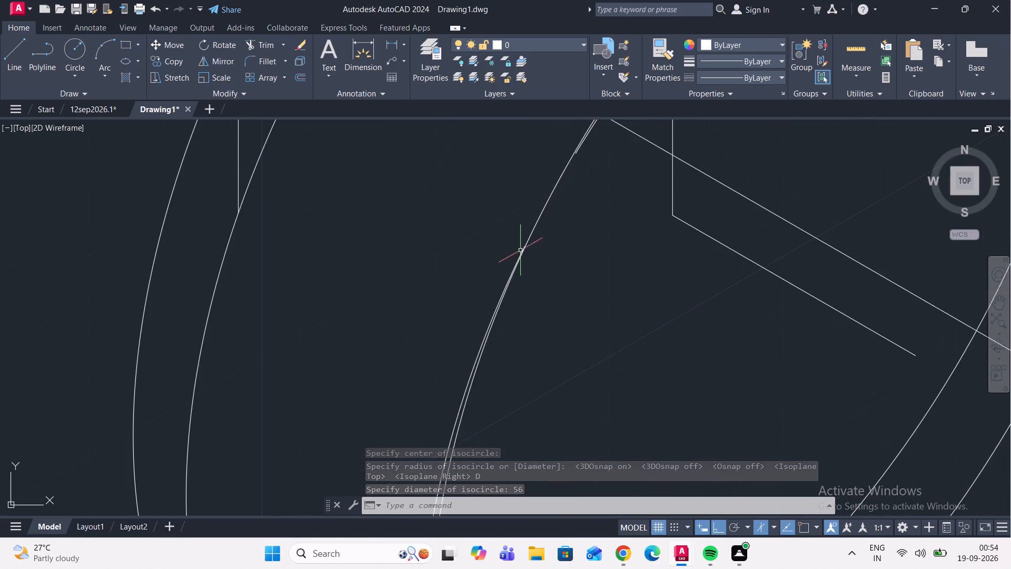
scroll(516, 257, up, 5)
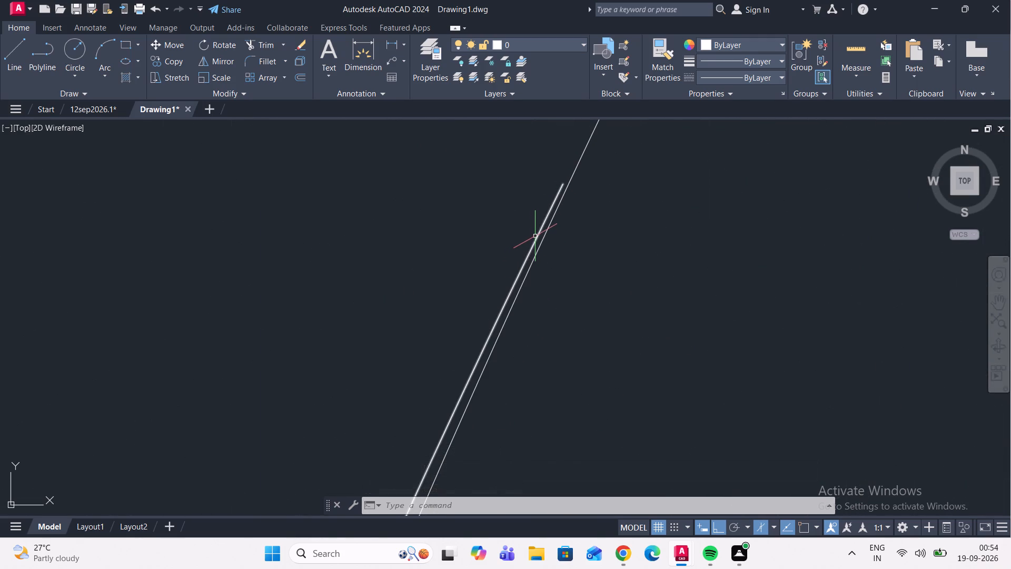
click(536, 236)
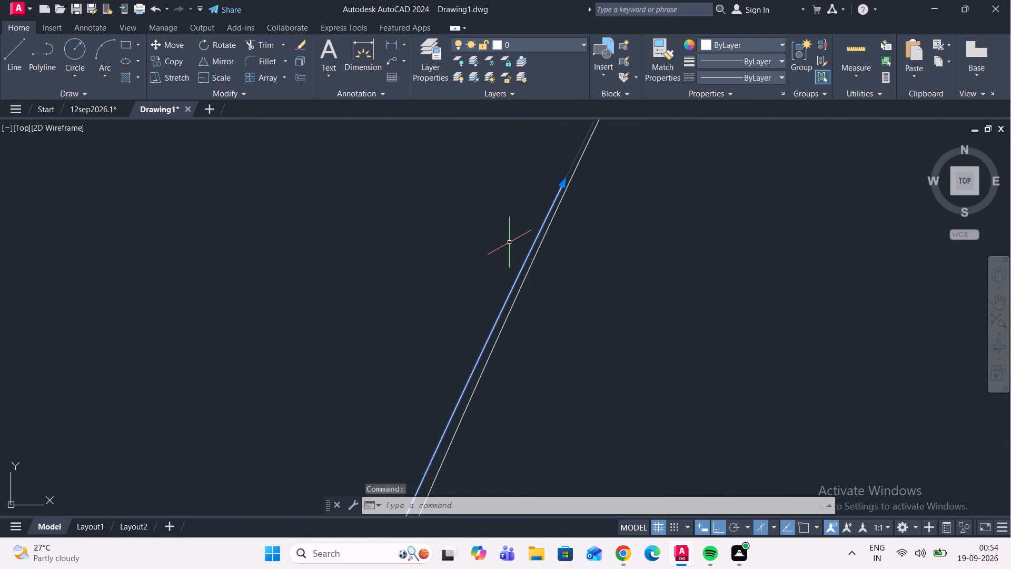
key(Delete)
Turn on object snap with the Line command active near the lower edge of the rear boss.
scroll(500, 242, down, 4)
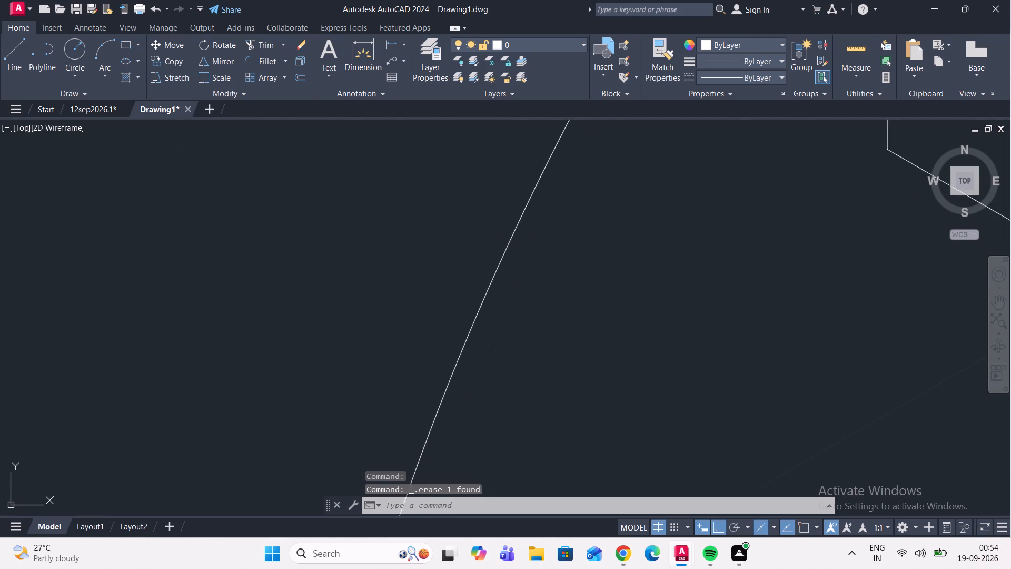
scroll(498, 240, down, 5)
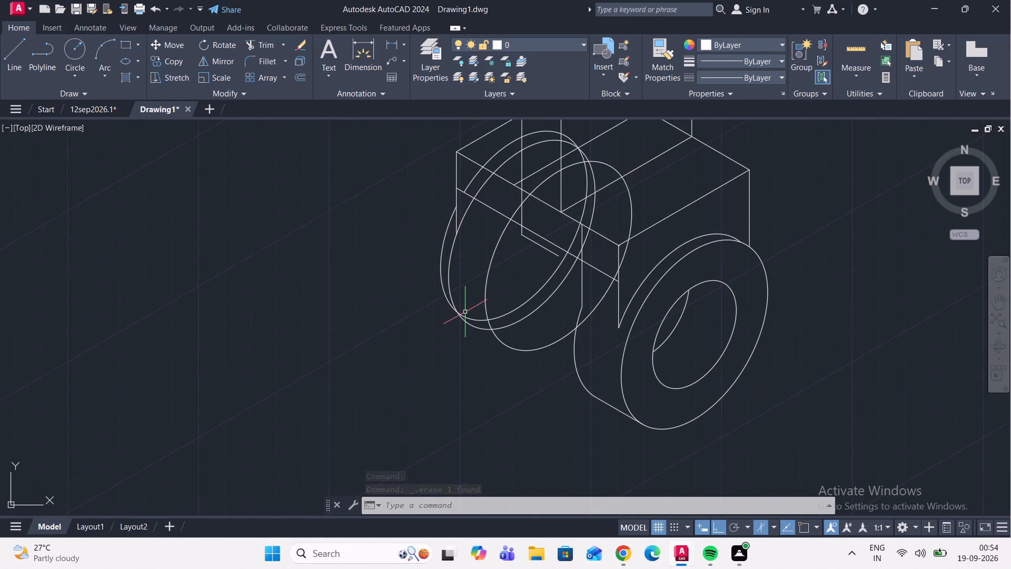
scroll(465, 312, up, 2)
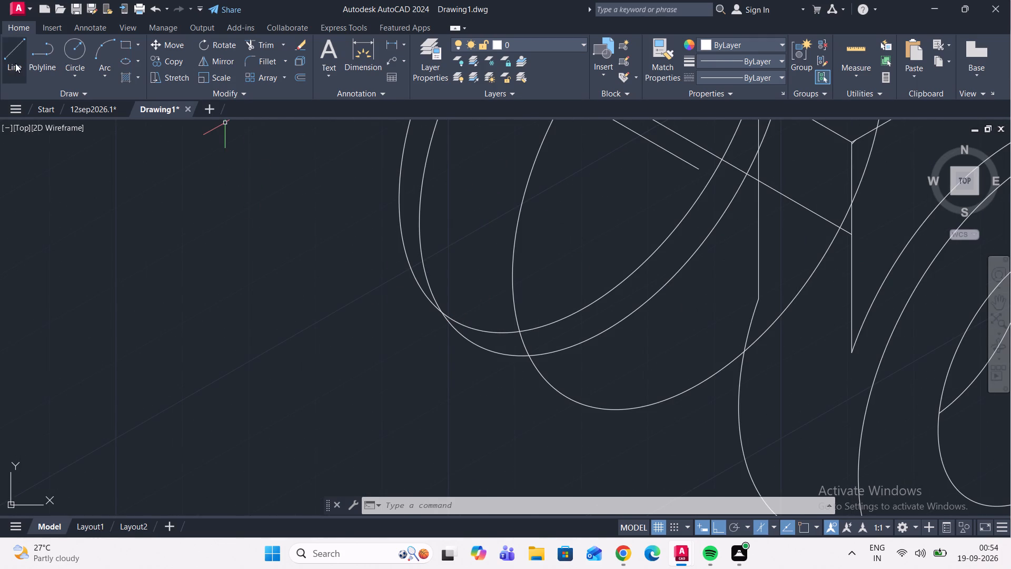
click(15, 63)
middle_drag(333, 219, 235, 149)
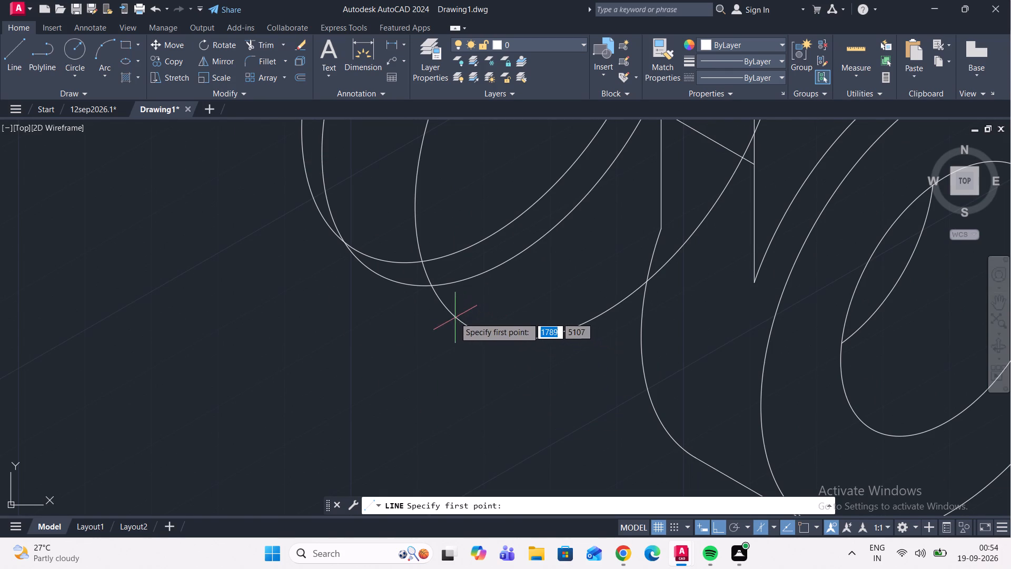
click(19, 54)
middle_drag(222, 219, 152, 179)
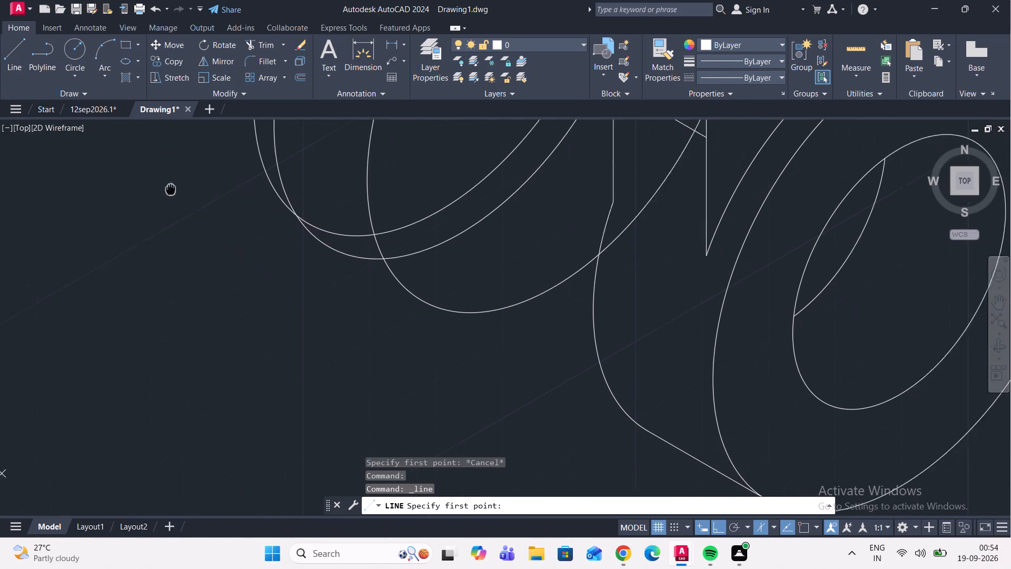
middle_drag(152, 179, 133, 166)
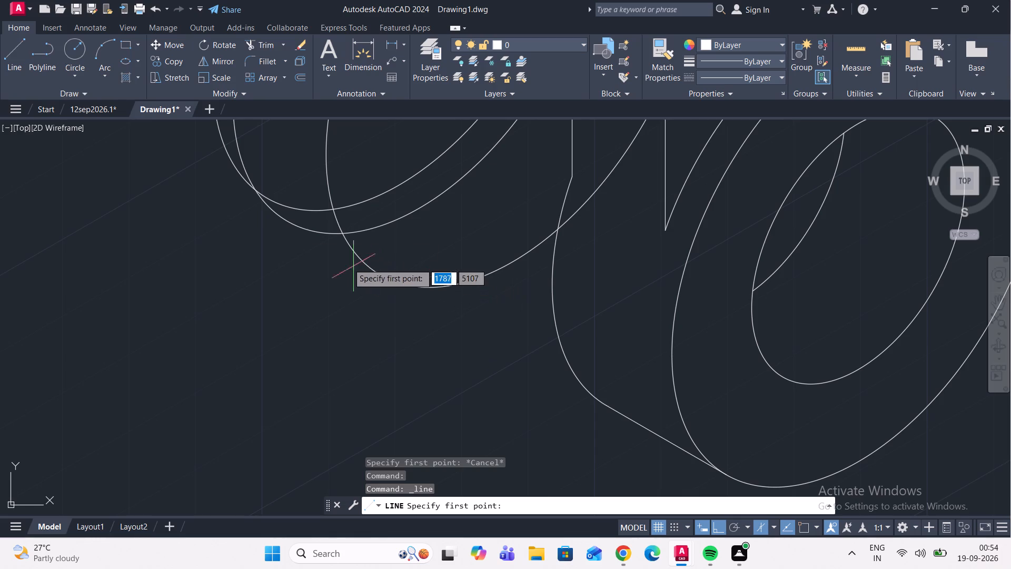
click(19, 62)
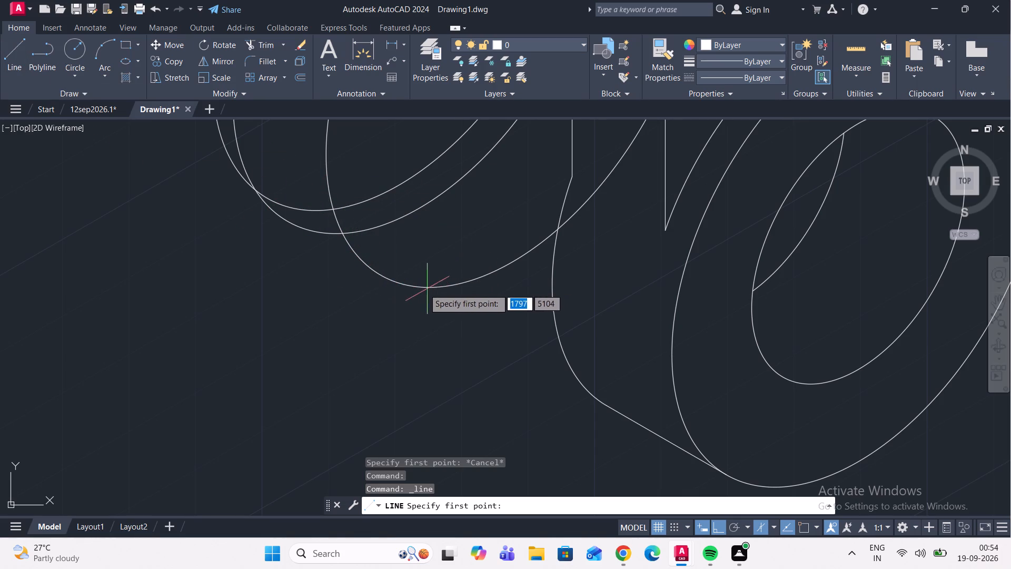
double_click(15, 45)
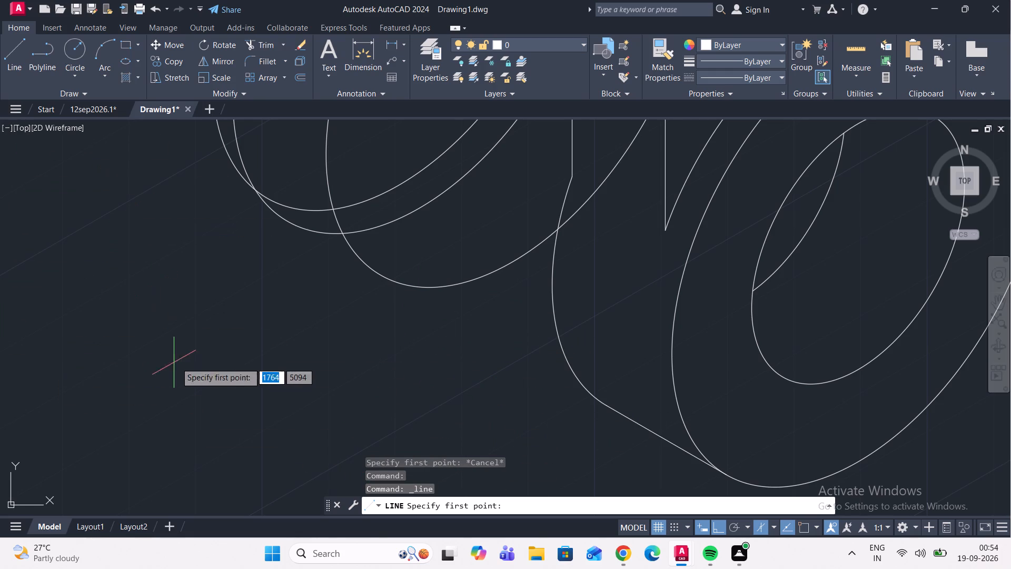
double_click(808, 521)
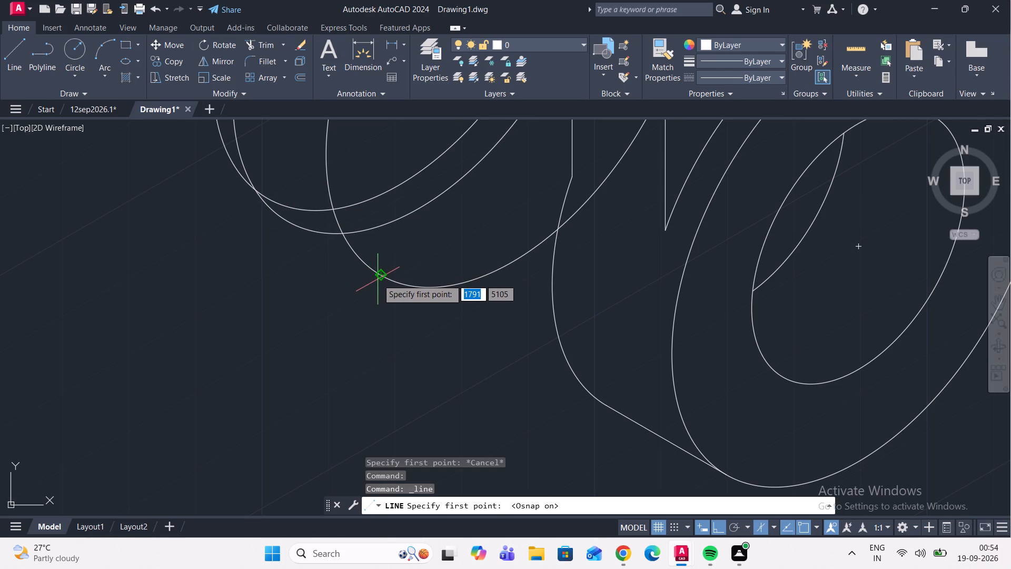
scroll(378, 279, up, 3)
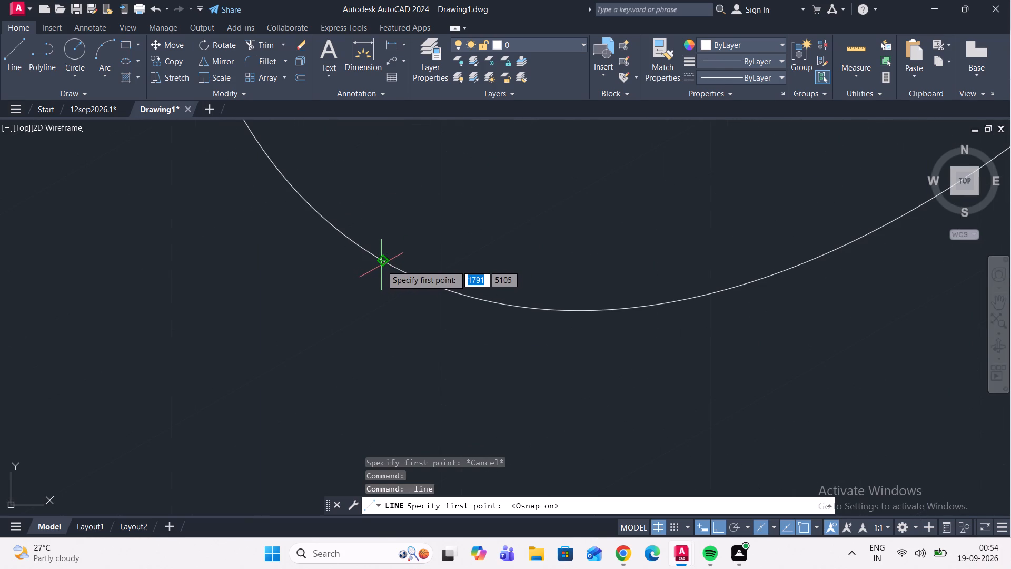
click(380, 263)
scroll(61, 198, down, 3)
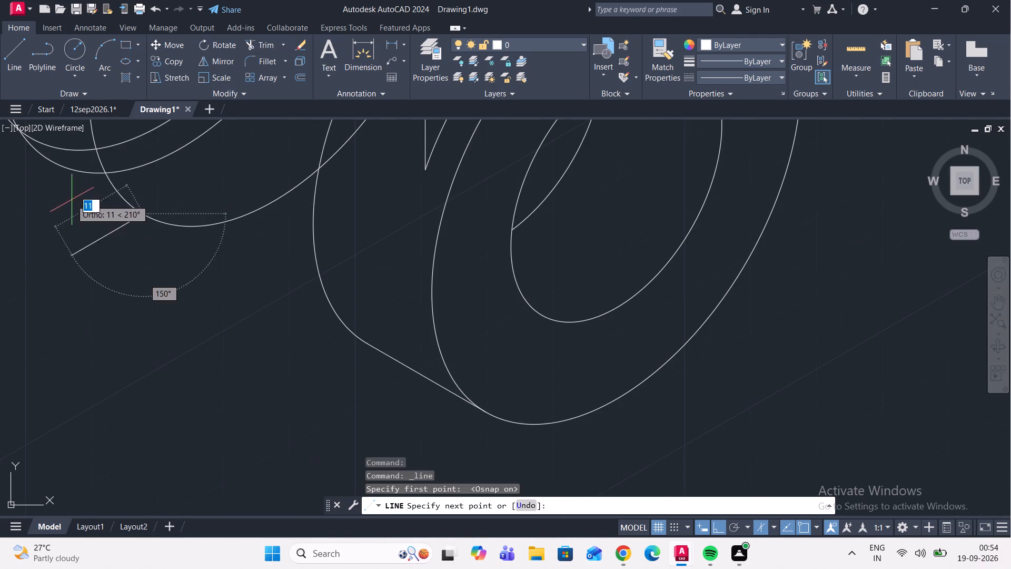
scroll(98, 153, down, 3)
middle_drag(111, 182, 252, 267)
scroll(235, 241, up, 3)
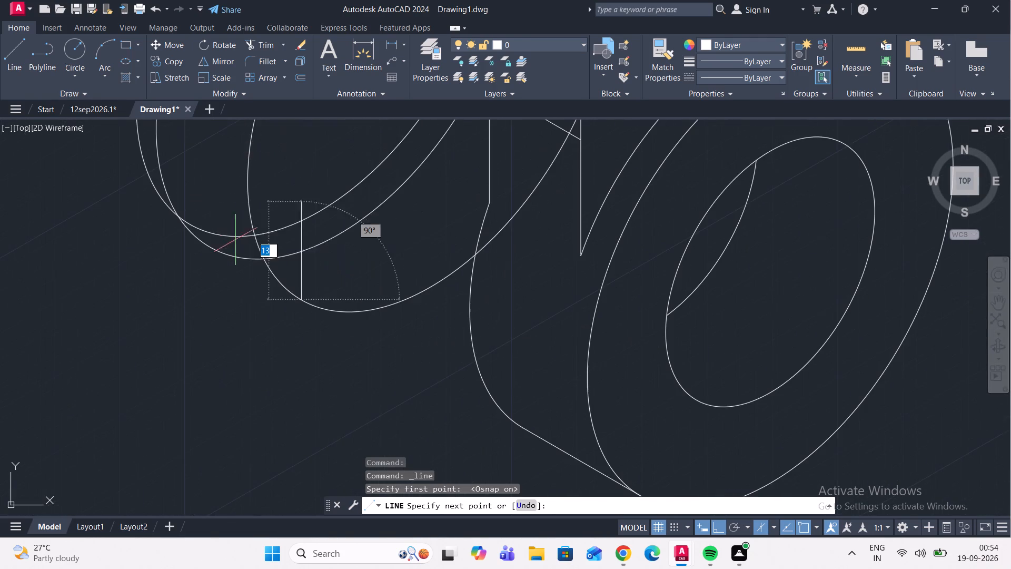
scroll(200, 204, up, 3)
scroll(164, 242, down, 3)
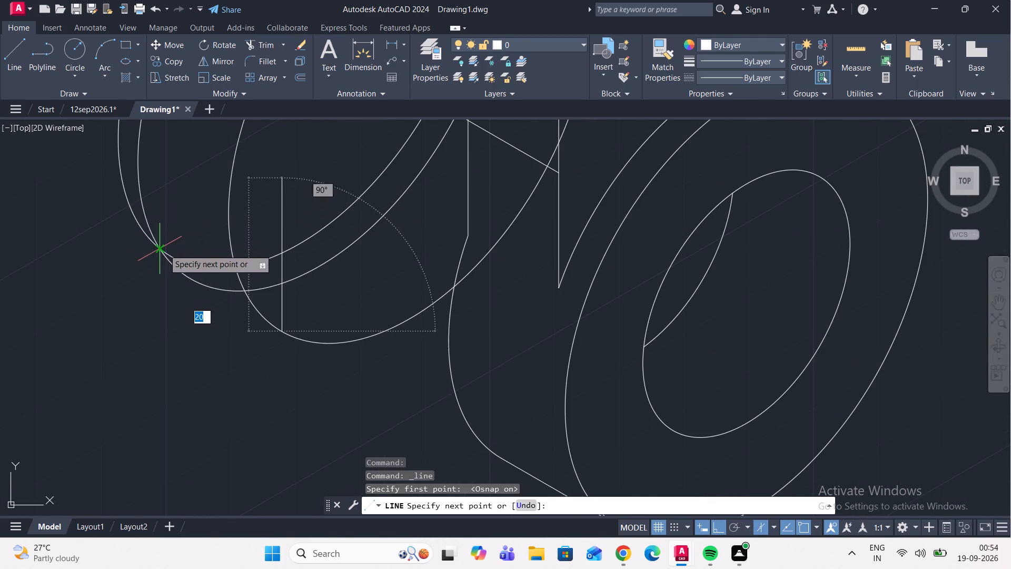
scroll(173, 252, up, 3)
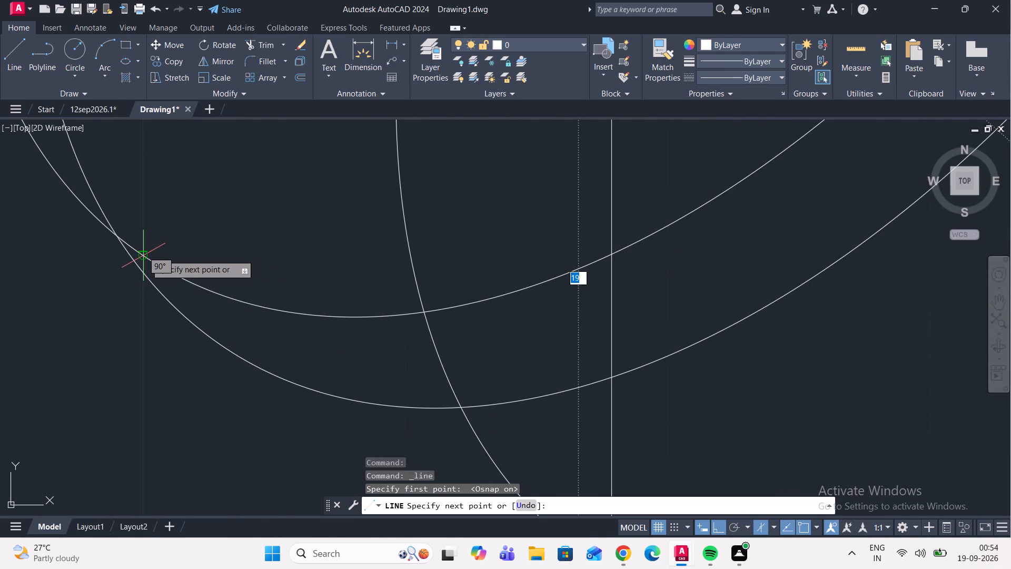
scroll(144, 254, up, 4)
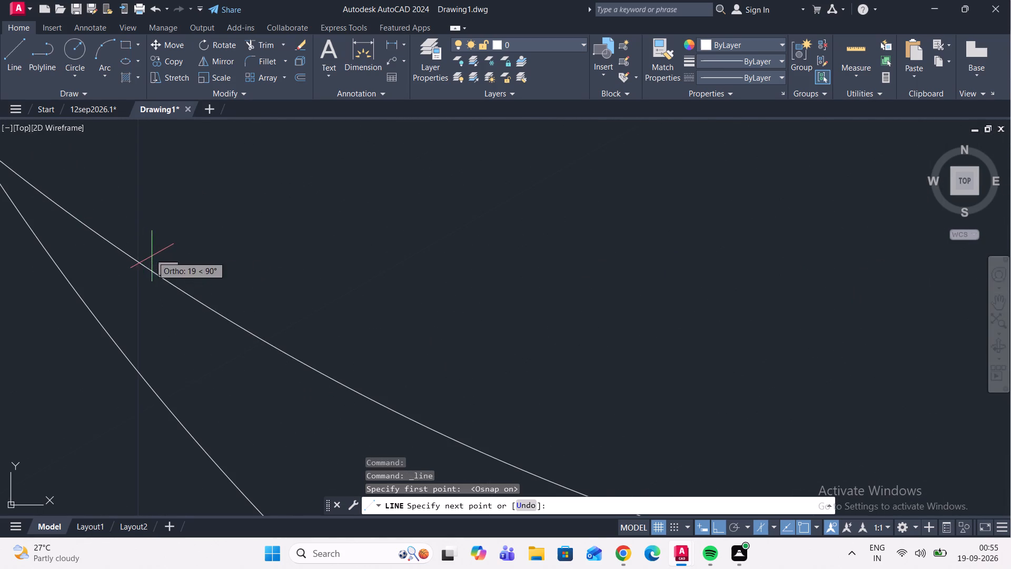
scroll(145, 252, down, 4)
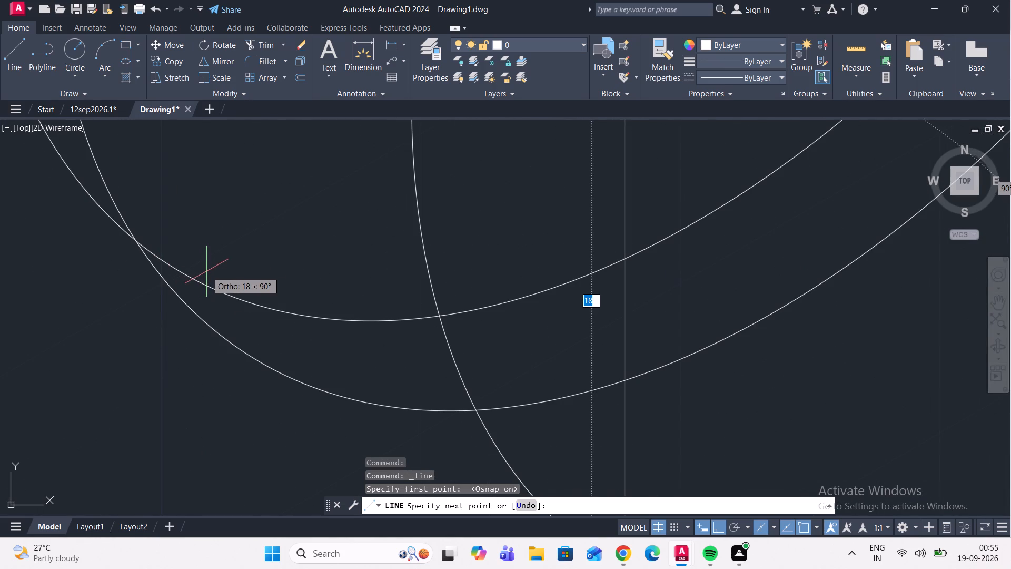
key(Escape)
Erase the full isocircle centred on the lower end of the 40-long vertical line.
scroll(192, 251, down, 4)
middle_drag(199, 231, 208, 303)
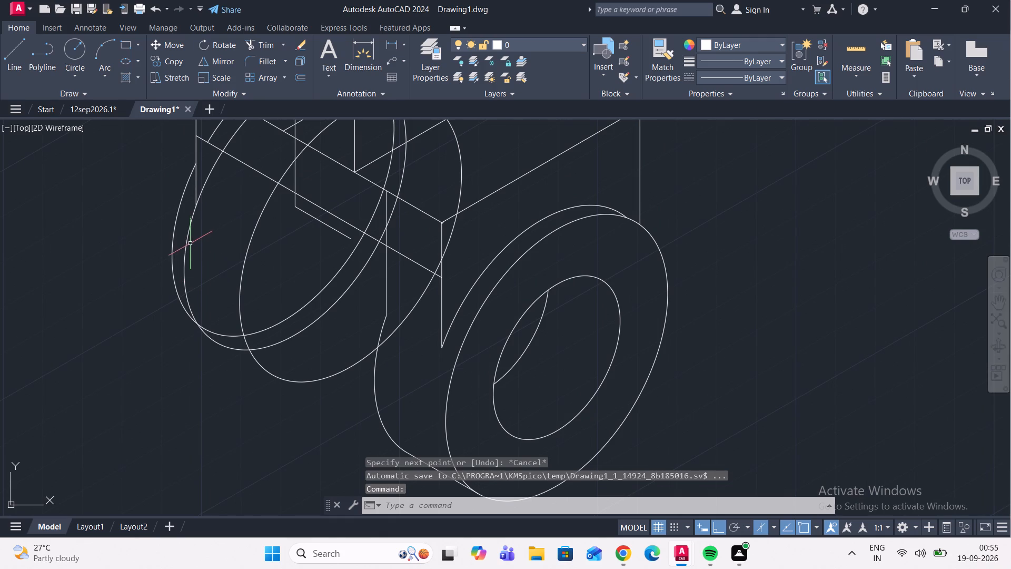
click(186, 235)
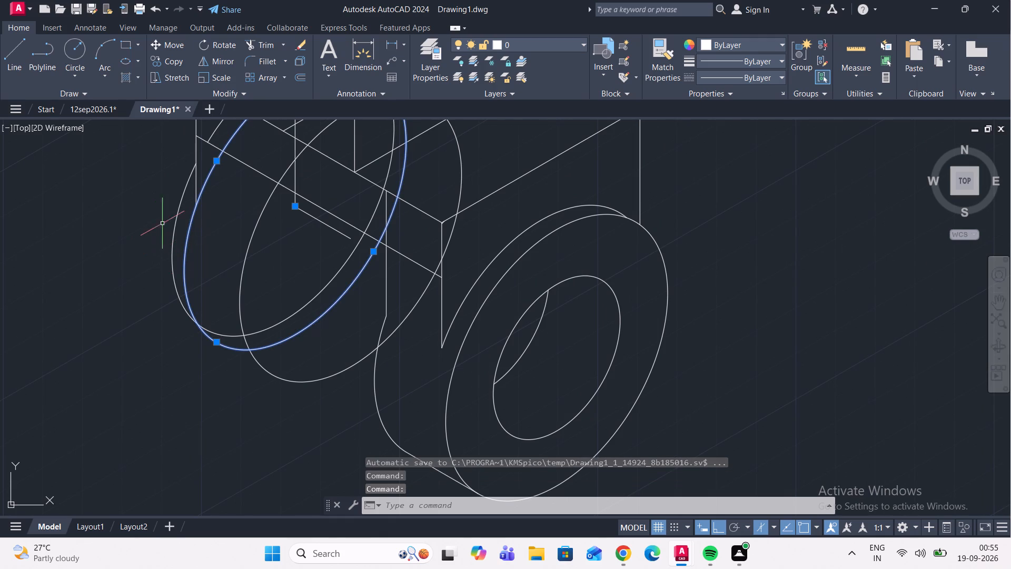
scroll(294, 235, down, 1)
scroll(279, 183, up, 1)
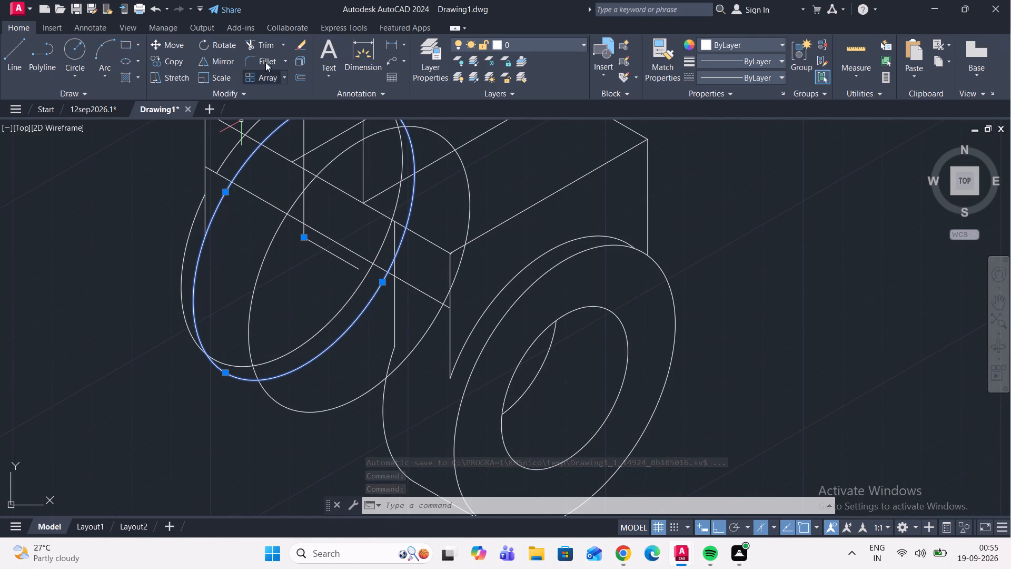
click(300, 47)
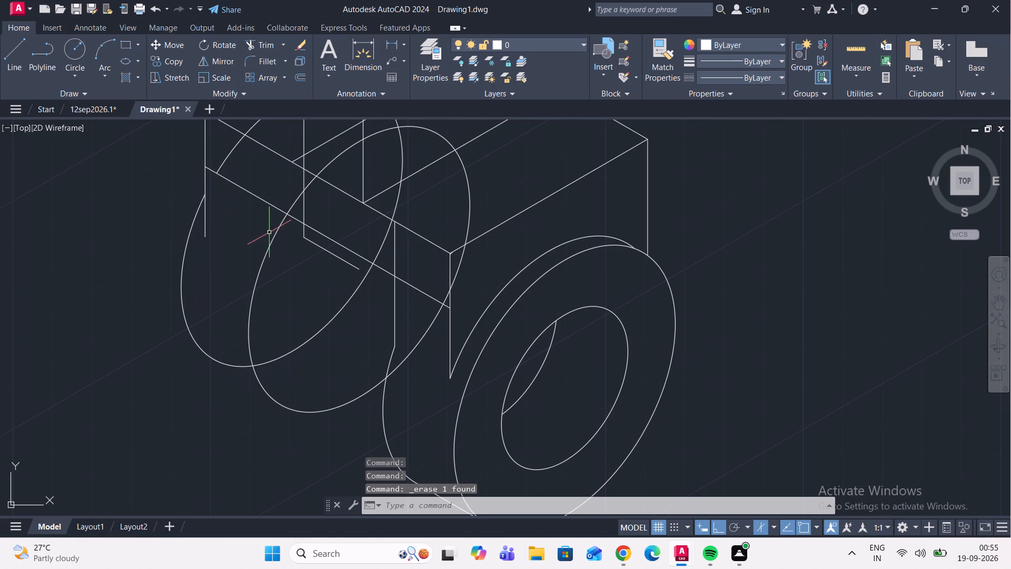
Draw a line joining the lower outer edges of the two remaining rear boss isocircles.
middle_drag(260, 220, 261, 194)
middle_drag(241, 229, 264, 178)
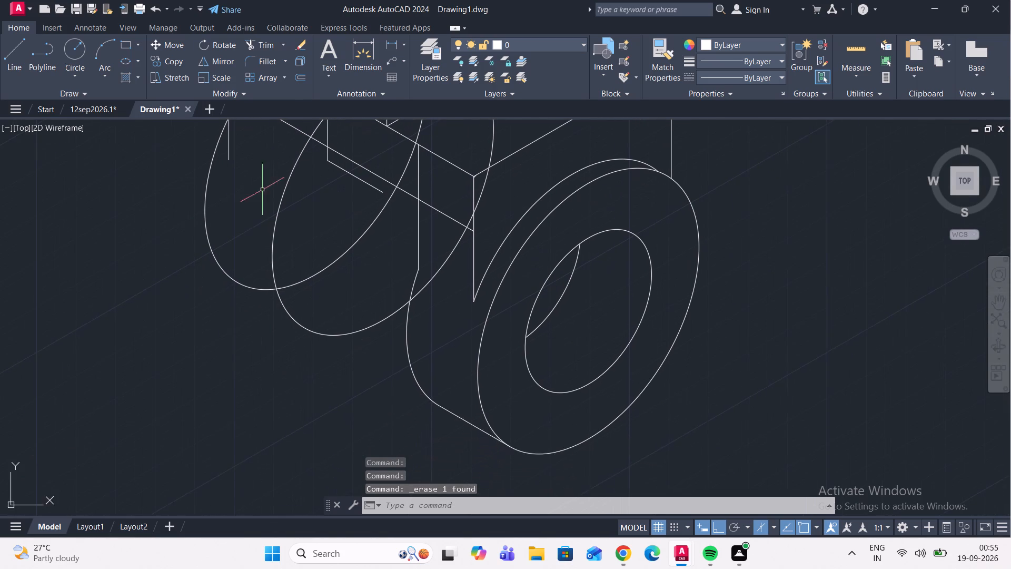
middle_drag(255, 209, 255, 179)
click(12, 56)
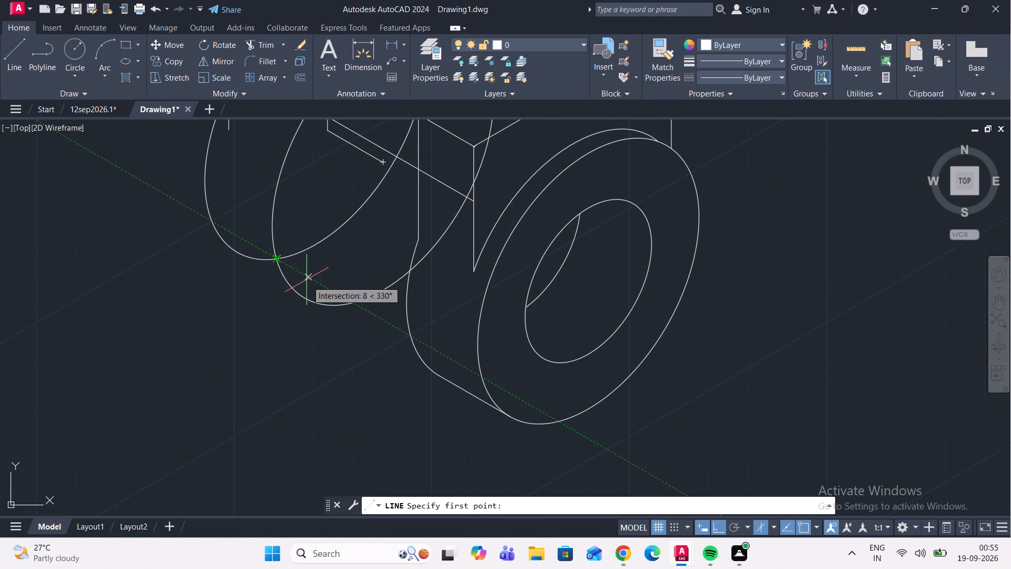
click(305, 297)
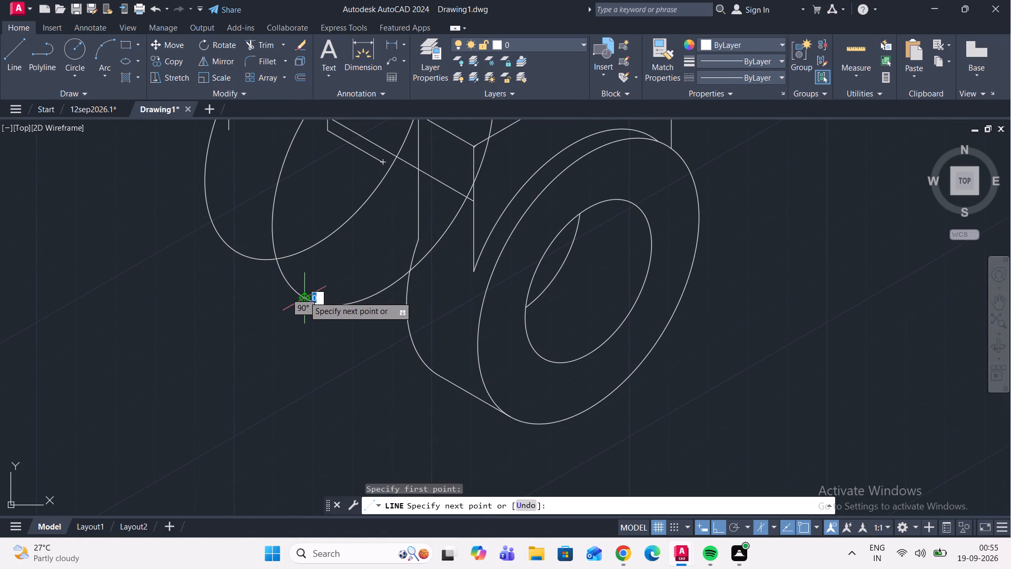
click(240, 256)
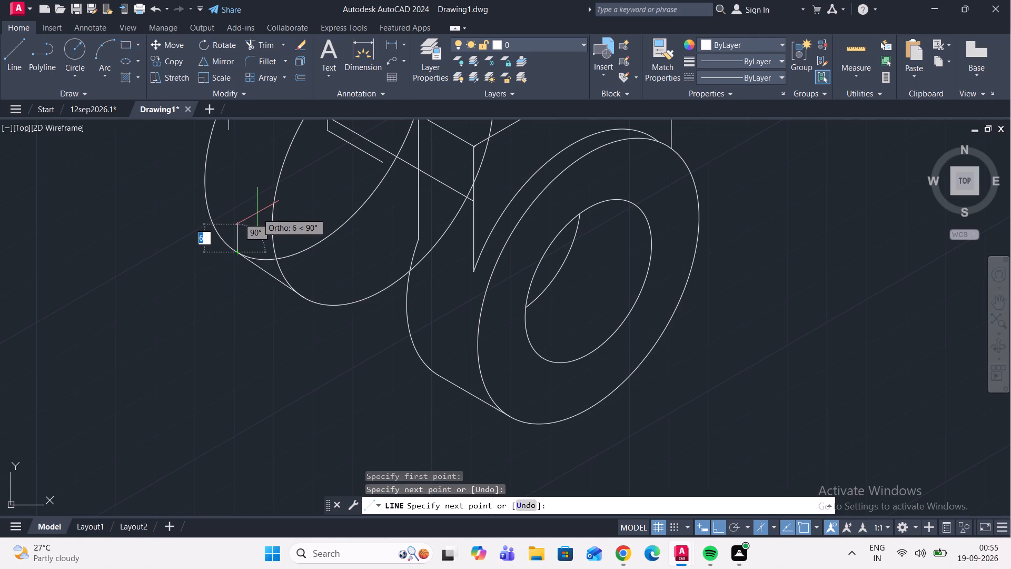
key(Escape)
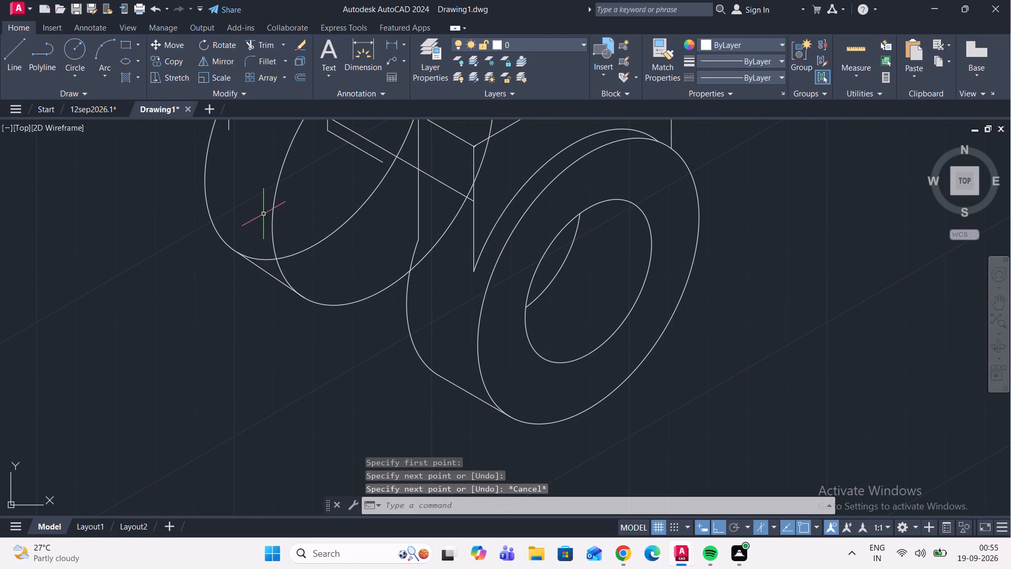
Trim the rear isocircle arc and the lower edge line segment inside the block's side face below its top edge.
scroll(314, 246, down, 3)
middle_drag(321, 229, 306, 247)
scroll(291, 207, up, 2)
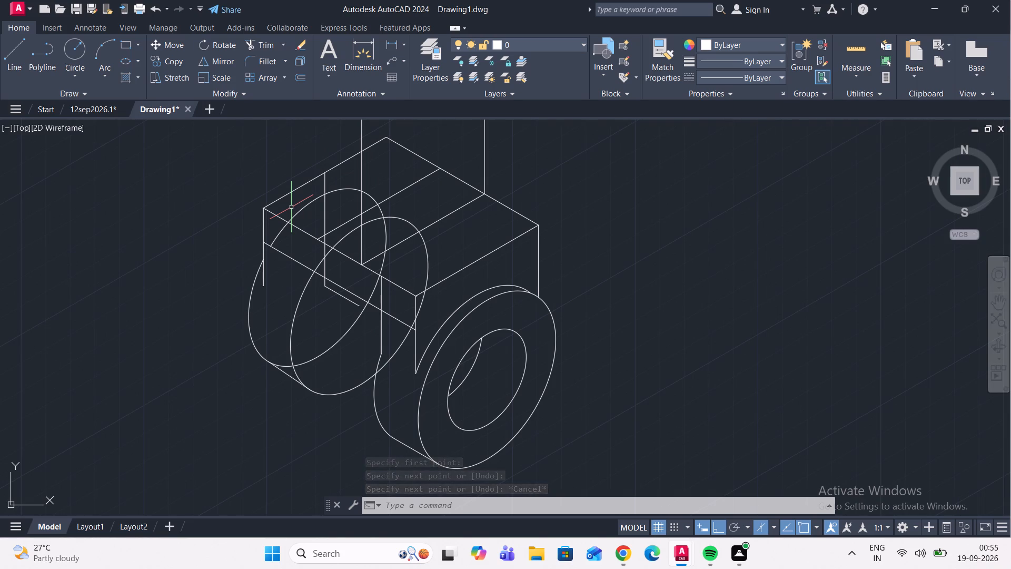
scroll(281, 262, up, 2)
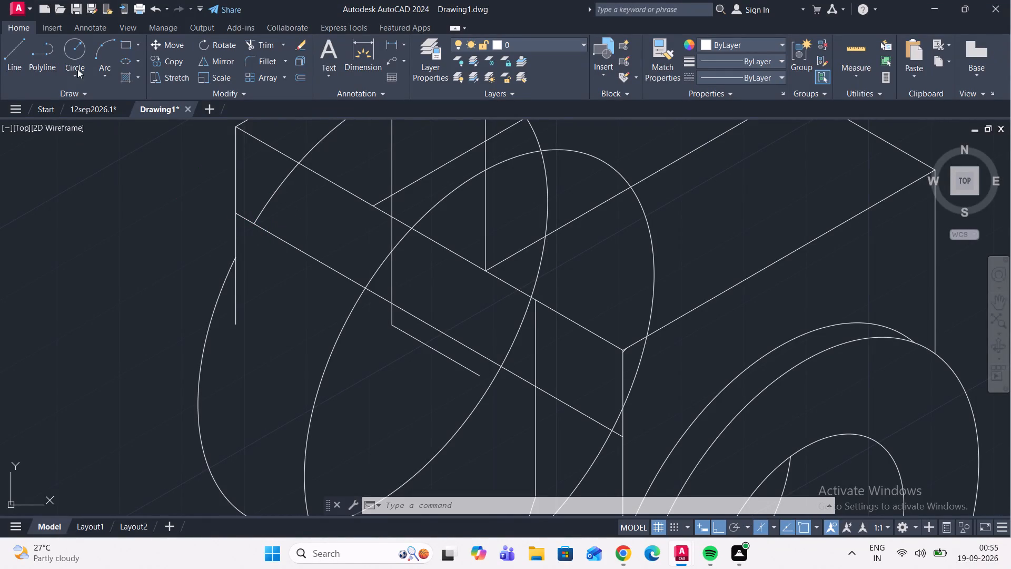
click(262, 47)
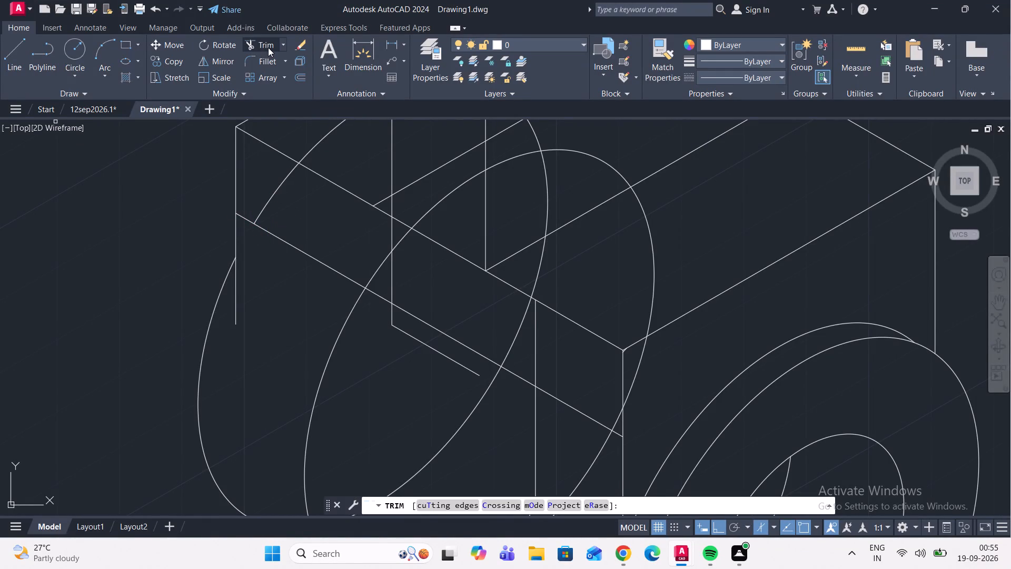
click(268, 47)
click(284, 179)
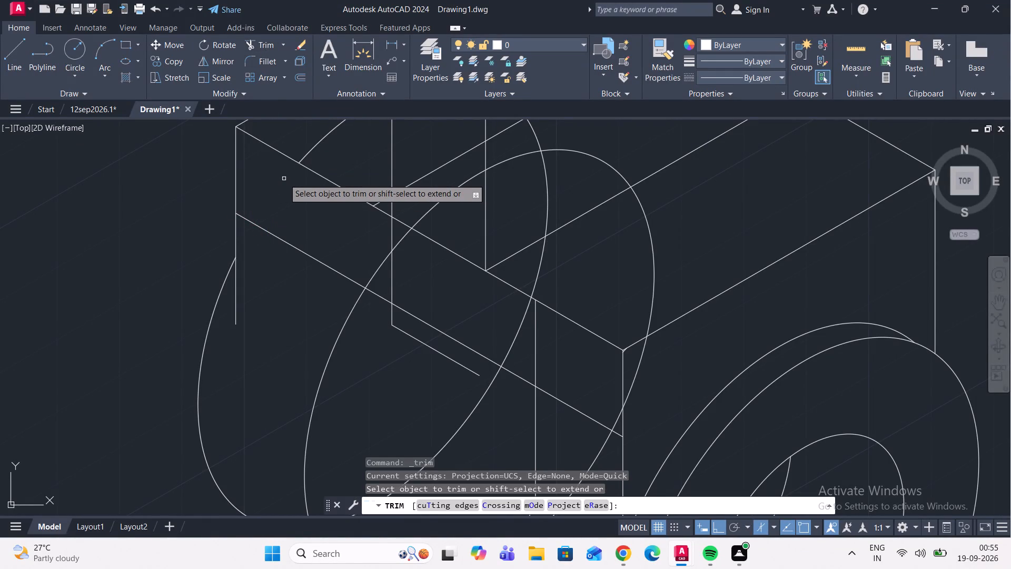
click(305, 252)
Trim the rear boss's back isocircle arcs and the leftover vertical line where they run above the block's side face.
scroll(296, 232, down, 3)
middle_drag(296, 238, 291, 255)
scroll(296, 225, up, 3)
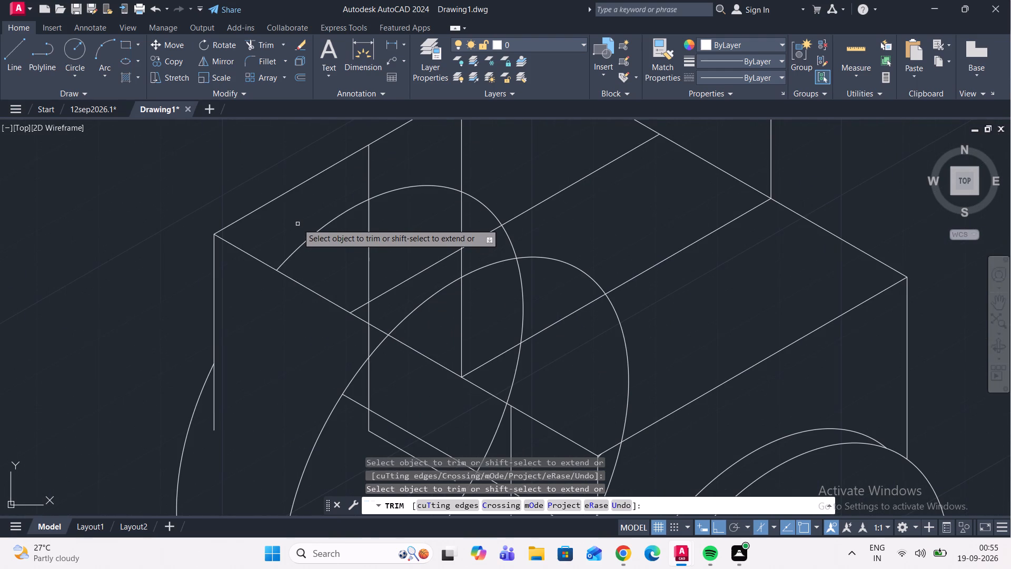
click(322, 227)
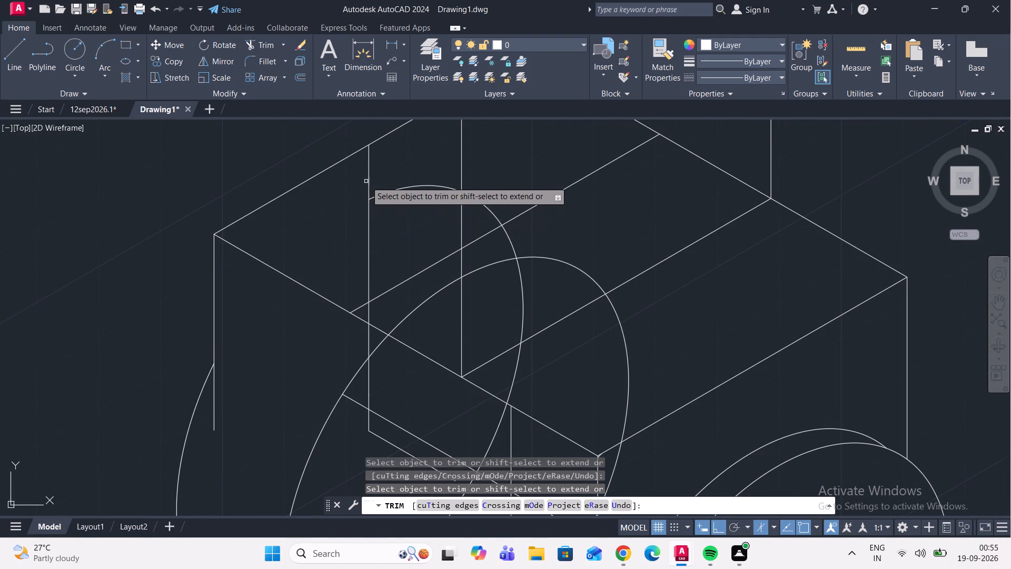
click(368, 175)
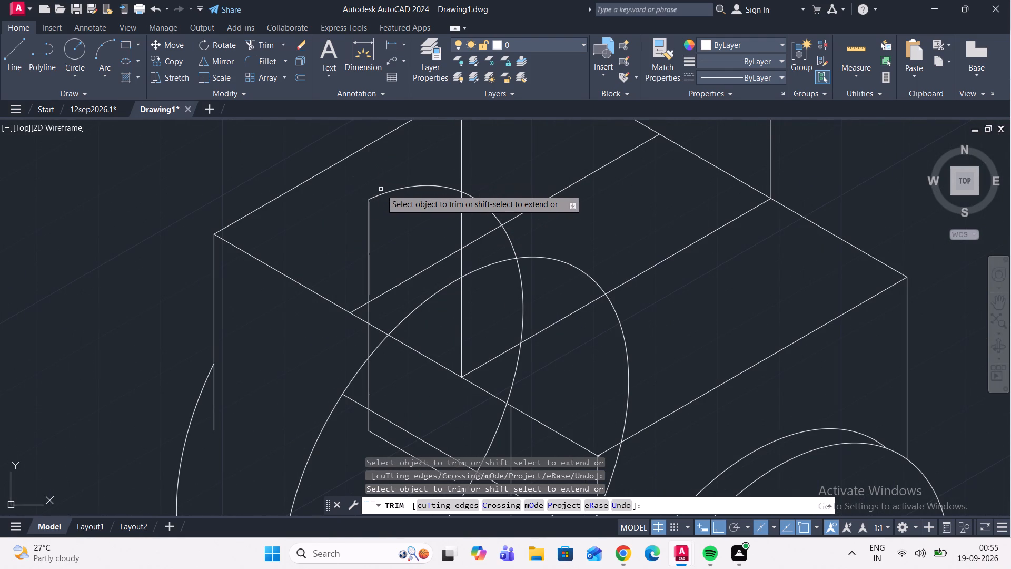
click(383, 192)
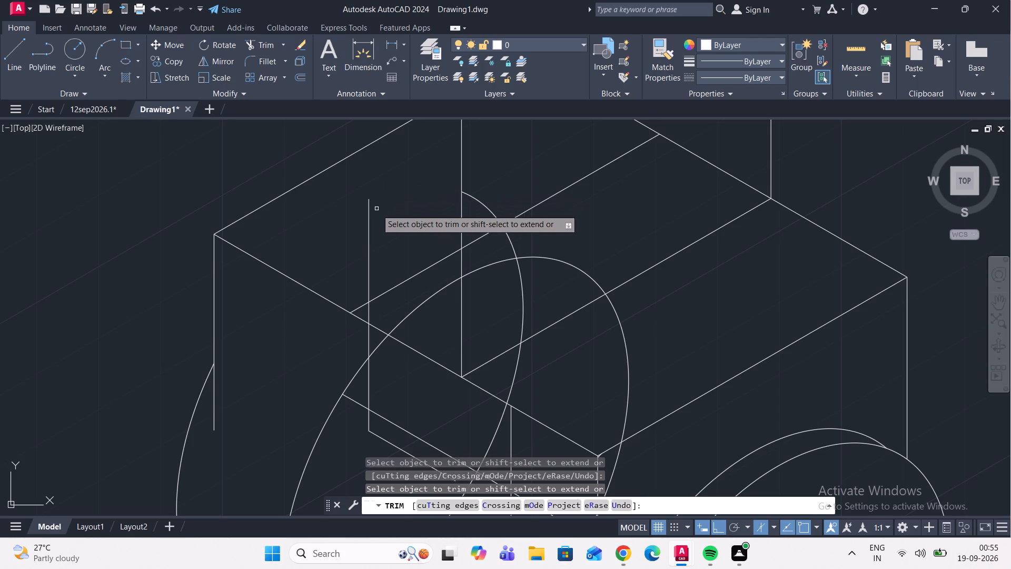
click(368, 226)
click(485, 207)
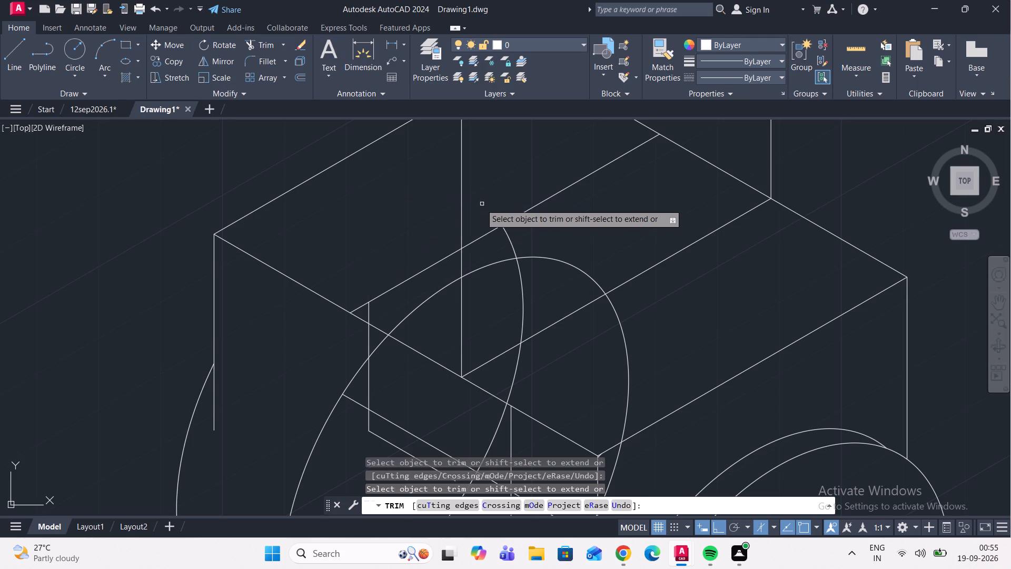
scroll(380, 193, down, 3)
scroll(378, 229, up, 3)
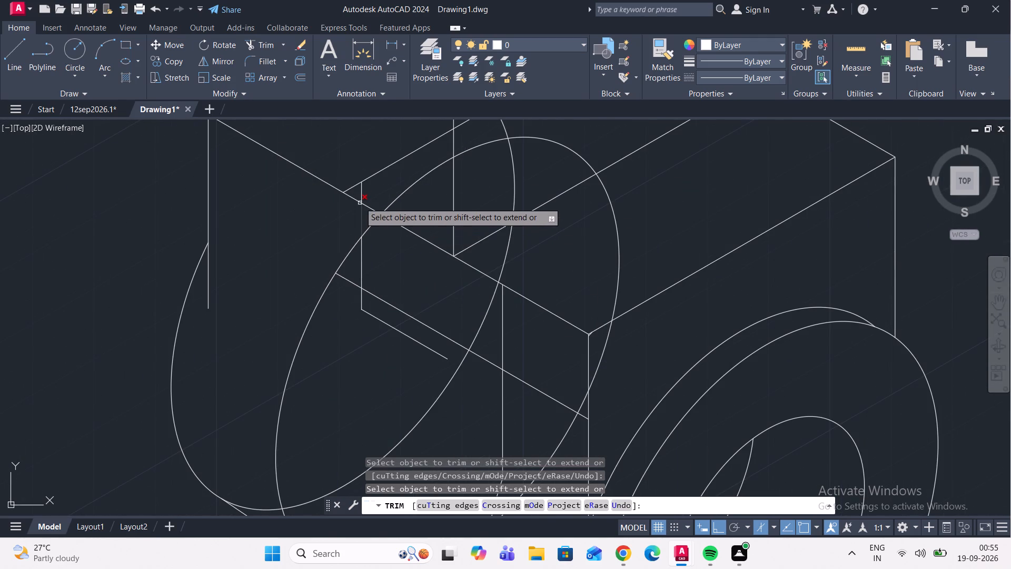
click(360, 199)
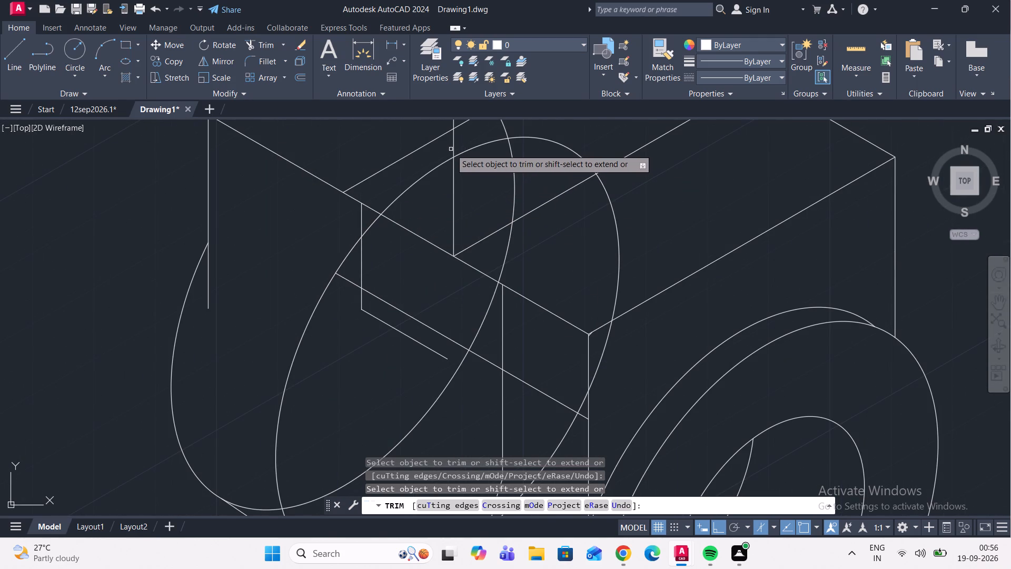
Trim the remaining rear boss isocircle arcs off the block's top face, including the short upright edge piece crossing them.
click(453, 146)
middle_drag(444, 162, 419, 237)
middle_drag(426, 220, 392, 291)
scroll(389, 233, down, 2)
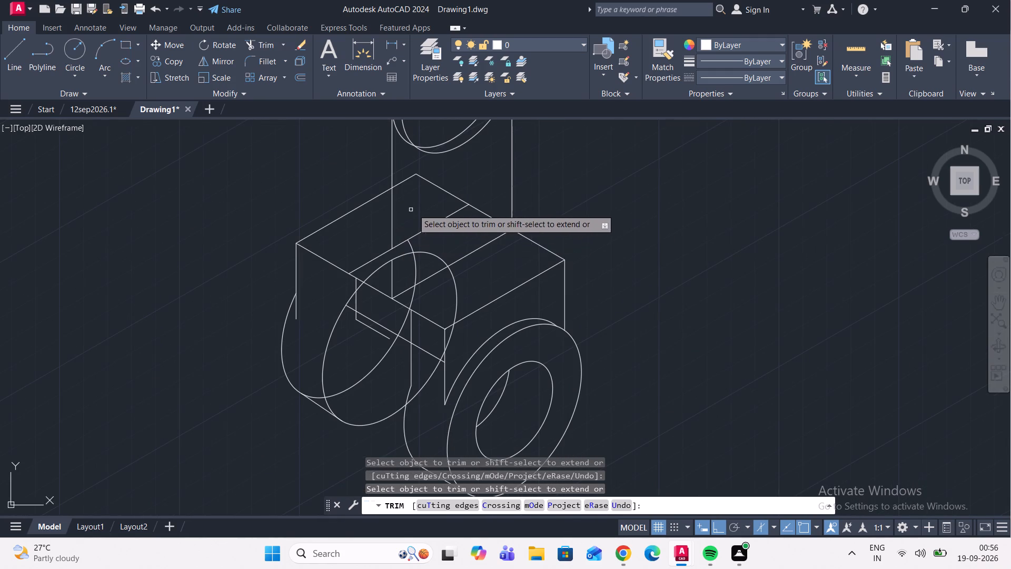
scroll(424, 237, down, 1)
scroll(417, 240, up, 2)
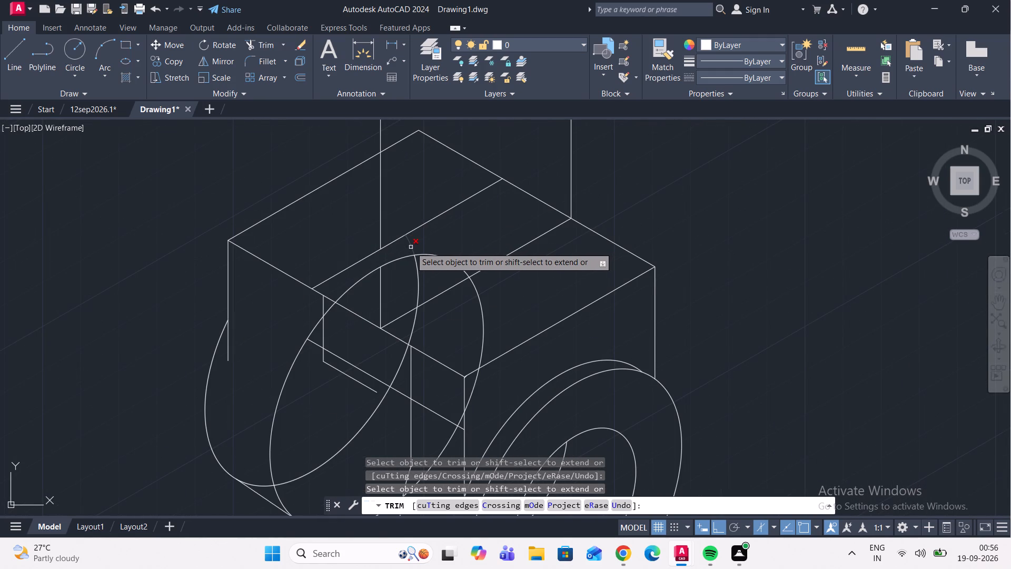
click(411, 247)
double_click(410, 257)
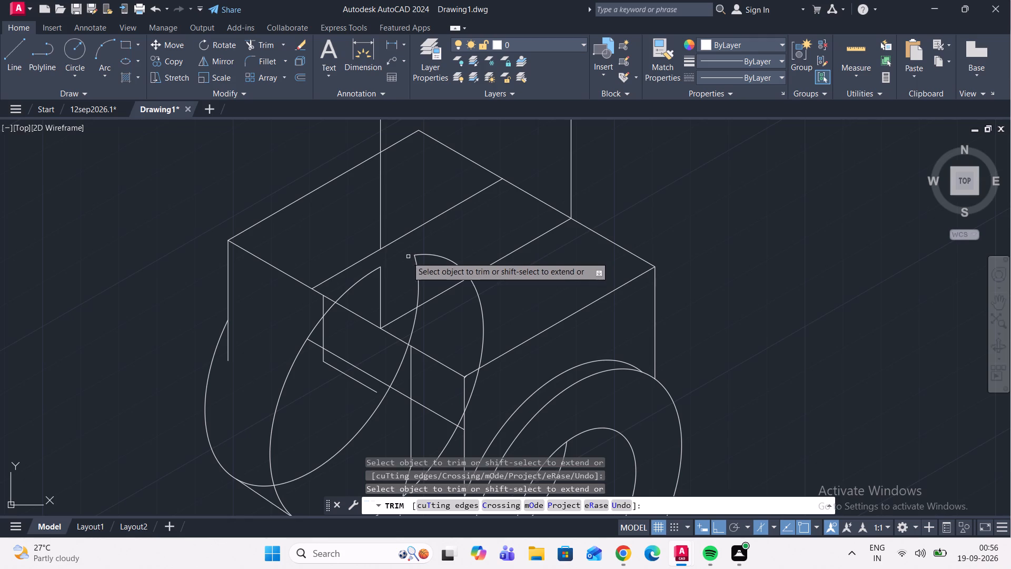
double_click(371, 276)
click(366, 273)
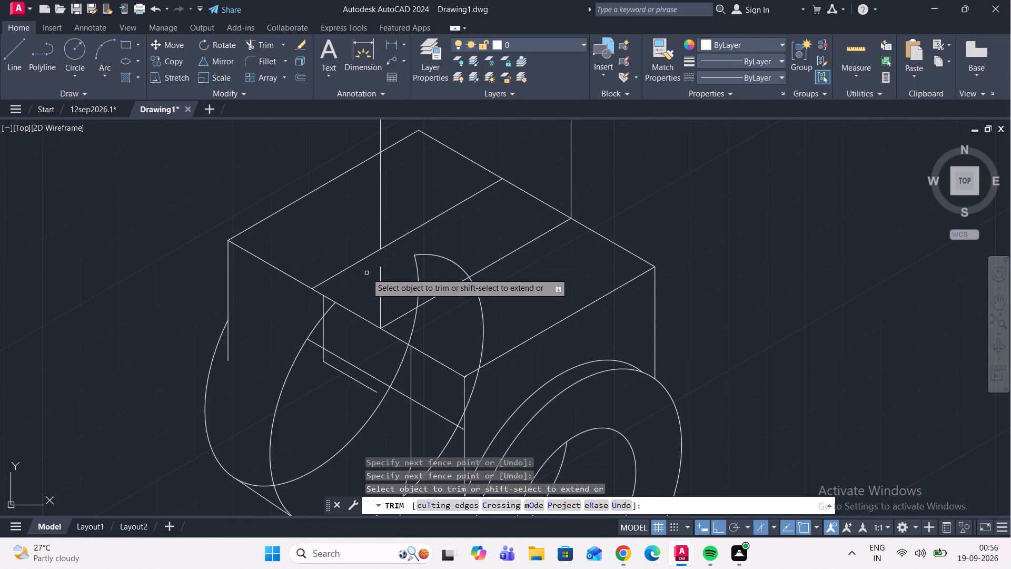
click(421, 271)
drag(413, 273, 407, 274)
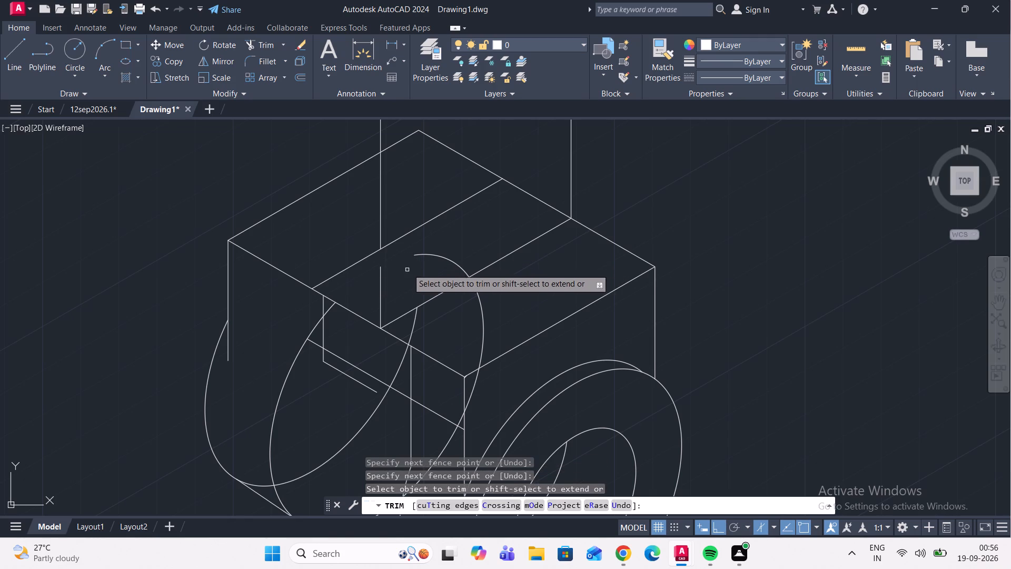
drag(441, 244, 429, 264)
scroll(415, 238, down, 2)
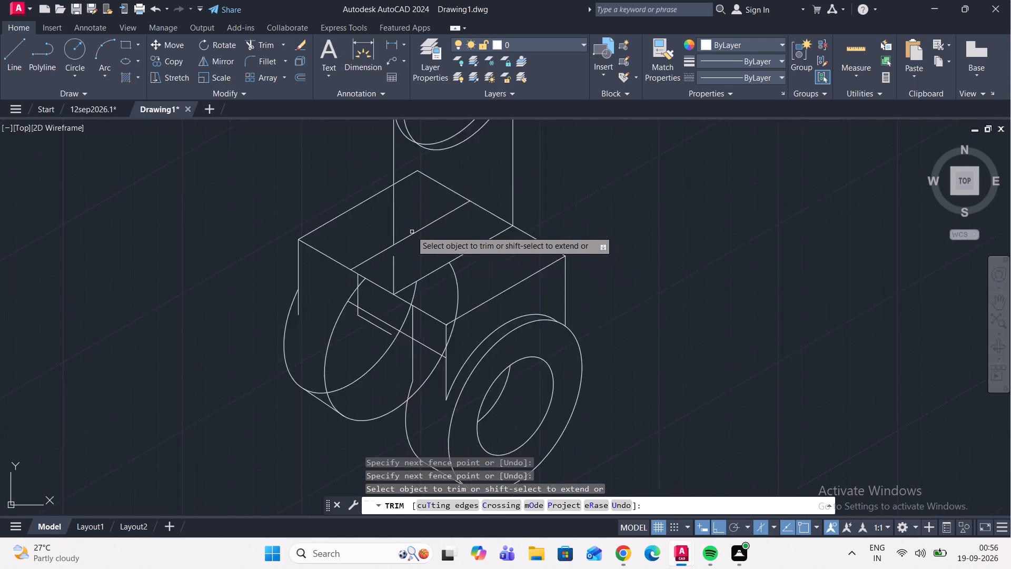
scroll(405, 263, up, 2)
drag(493, 252, 477, 266)
click(424, 277)
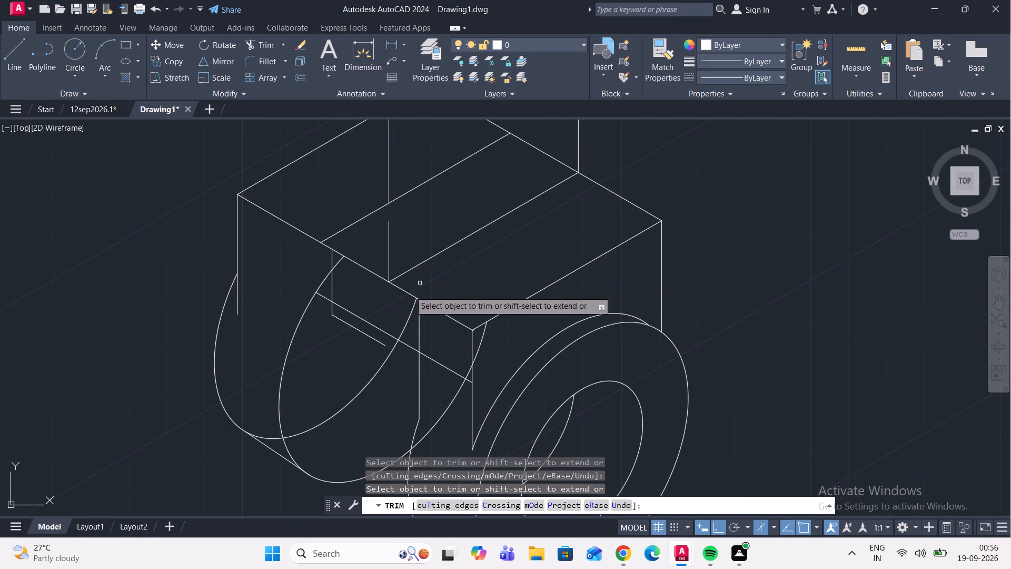
Trim the front rear-boss isocircle's tip at the block's top edge and the back isocircle's hidden lower arc inside it.
scroll(346, 267, up, 1)
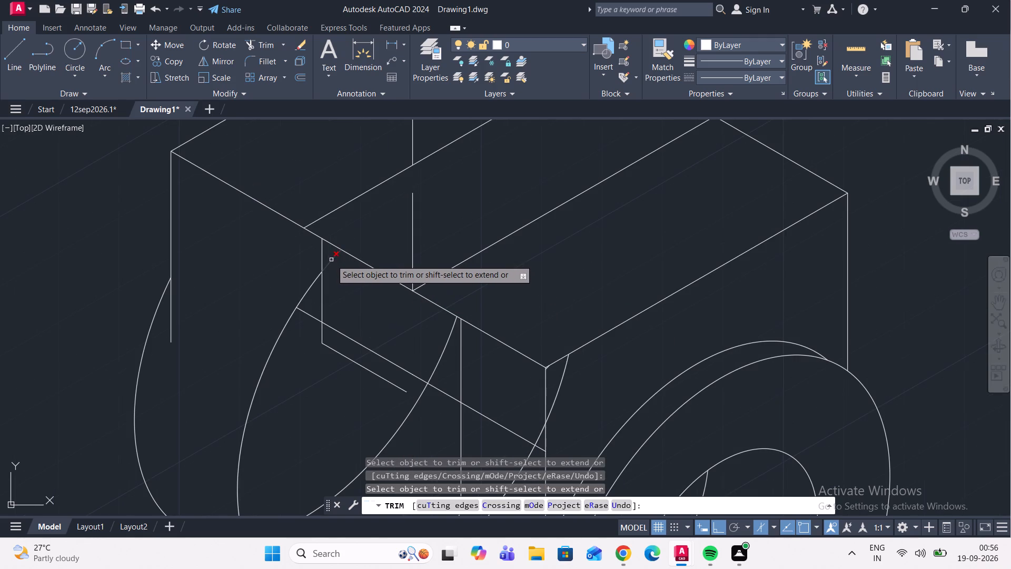
click(331, 260)
scroll(221, 224, down, 2)
middle_drag(235, 227, 236, 227)
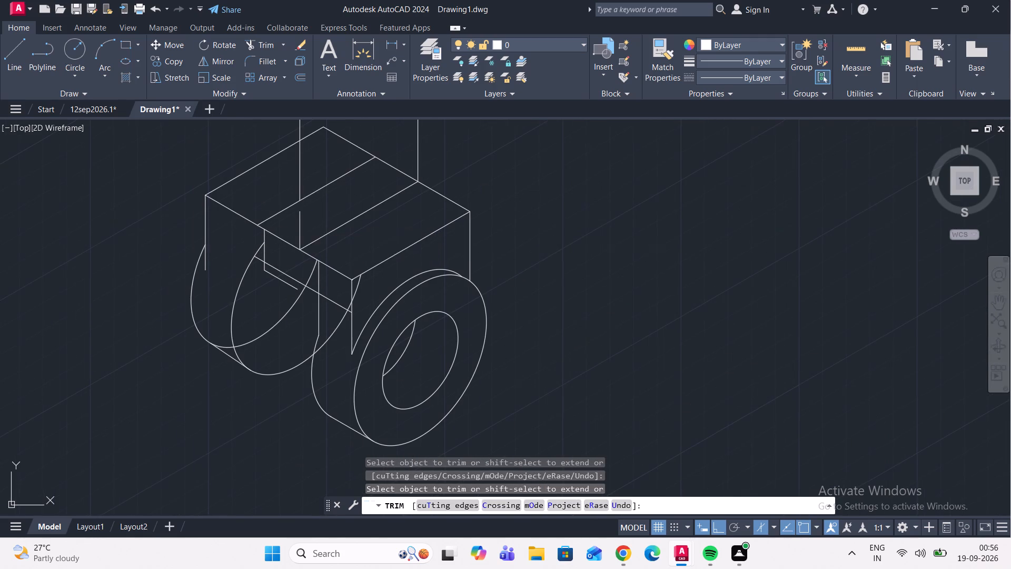
middle_drag(236, 227, 239, 185)
middle_drag(239, 209, 230, 173)
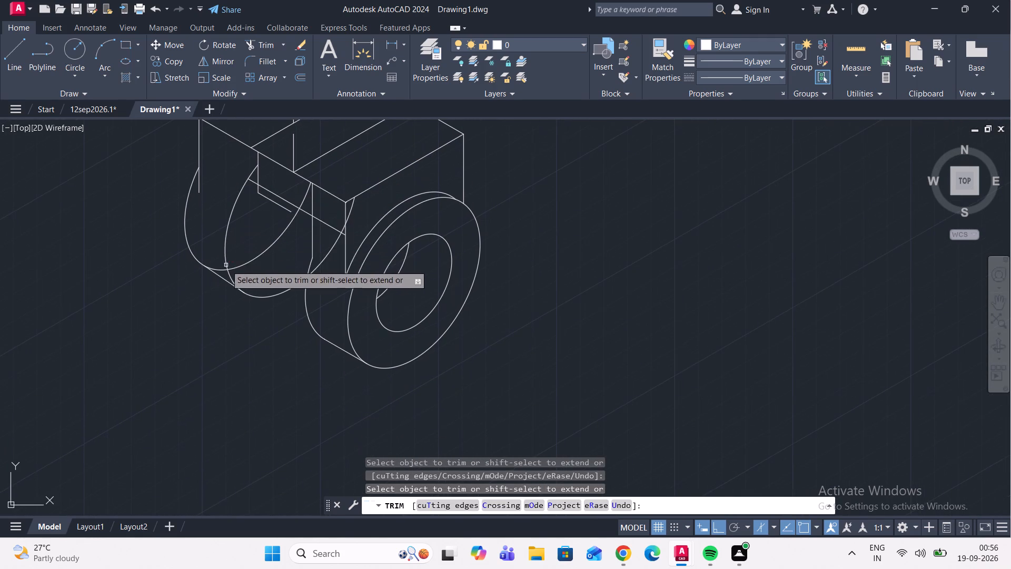
scroll(225, 266, up, 4)
click(221, 279)
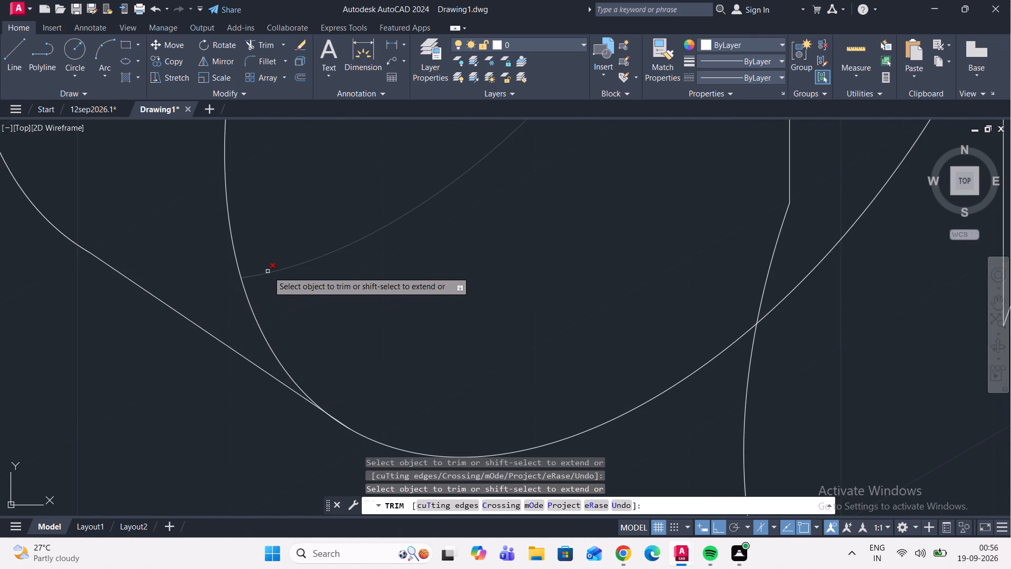
click(272, 270)
Trim the arc tip above the side face's lower edge line, plus the leftover vertical line and short inclined line beside it.
scroll(294, 243, down, 3)
middle_drag(301, 257, 277, 307)
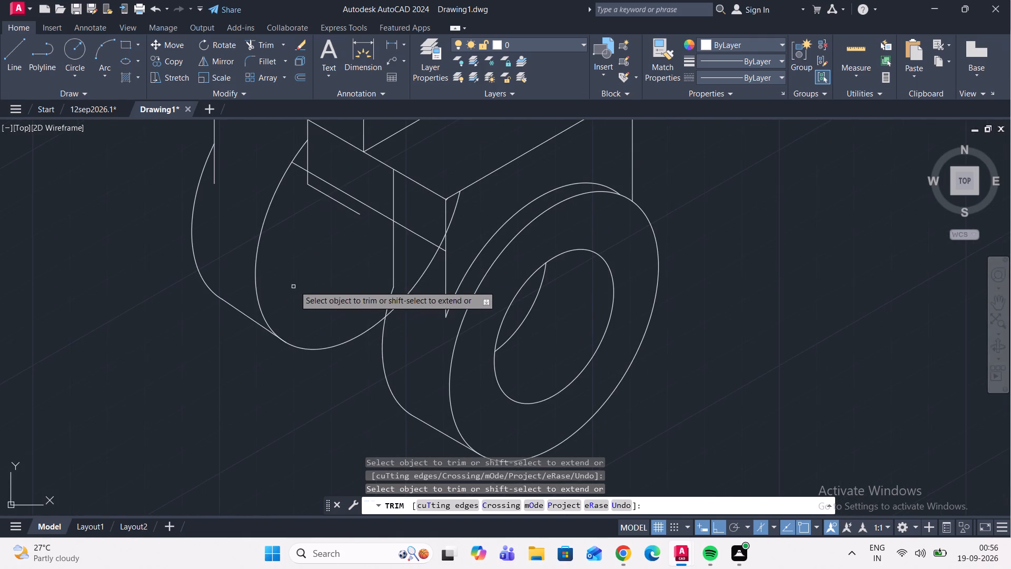
middle_drag(293, 294, 256, 292)
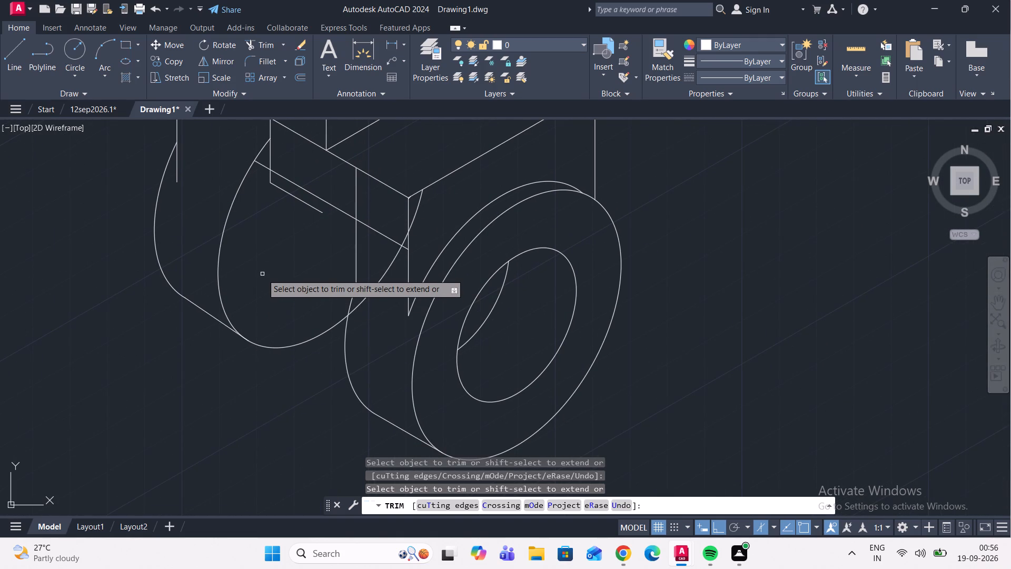
middle_drag(262, 278, 260, 292)
middle_drag(282, 242, 275, 289)
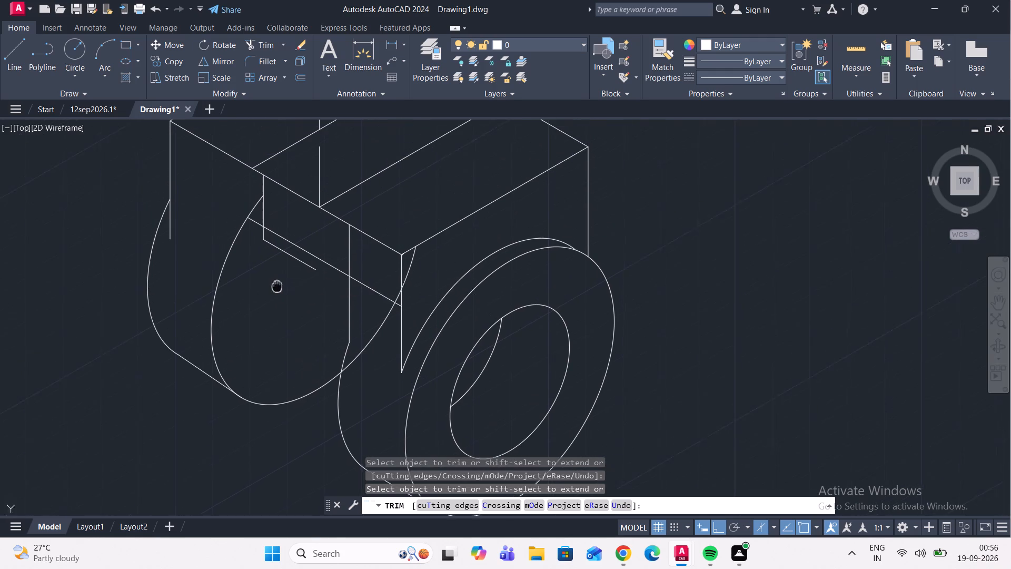
middle_drag(275, 289, 274, 296)
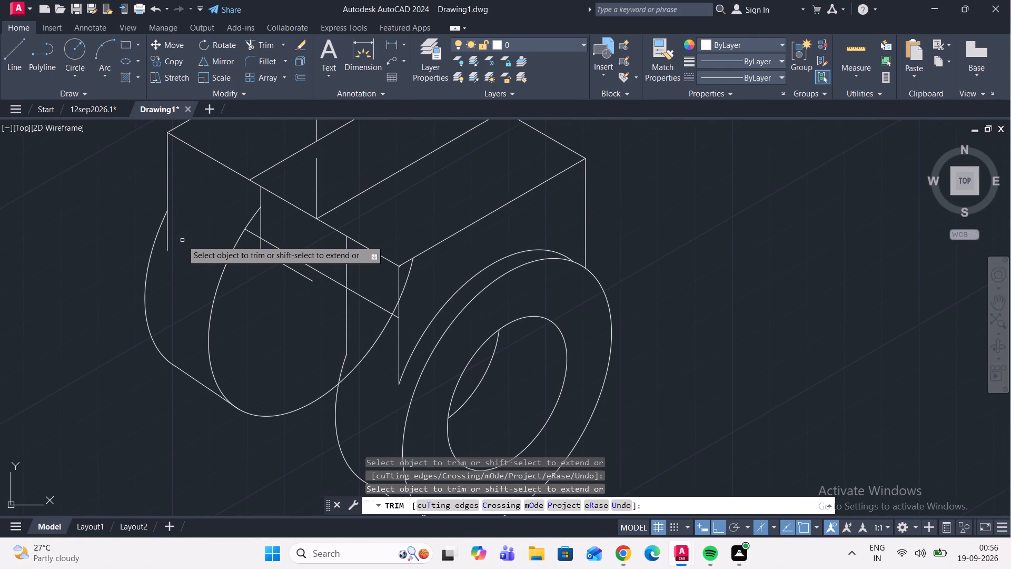
middle_drag(245, 280, 208, 277)
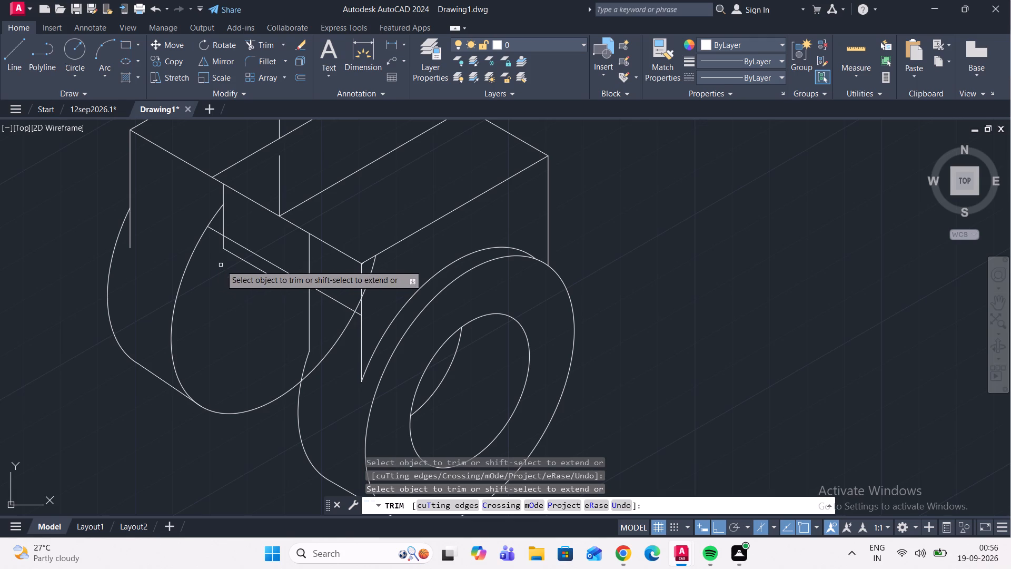
click(216, 214)
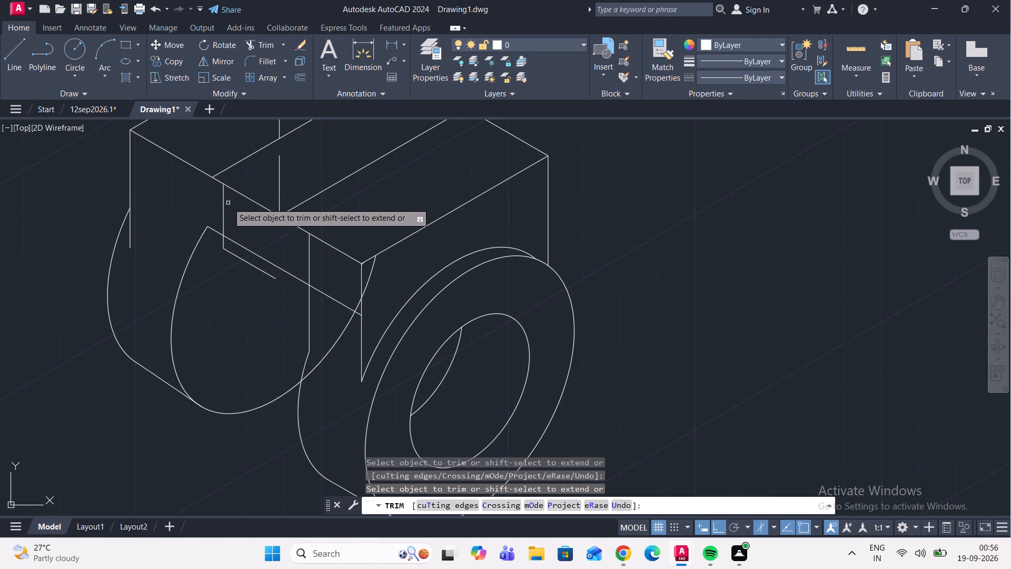
click(225, 204)
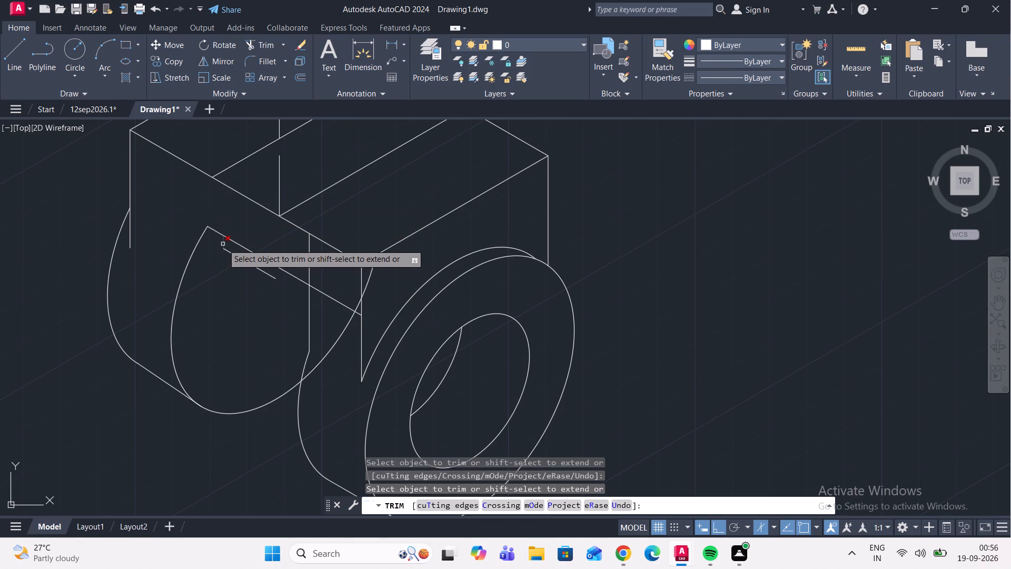
click(222, 244)
click(226, 252)
Trim the vertical and lower edge line extensions and the rear boss arc crossing the block's front corner beside the front boss.
scroll(241, 223, down, 1)
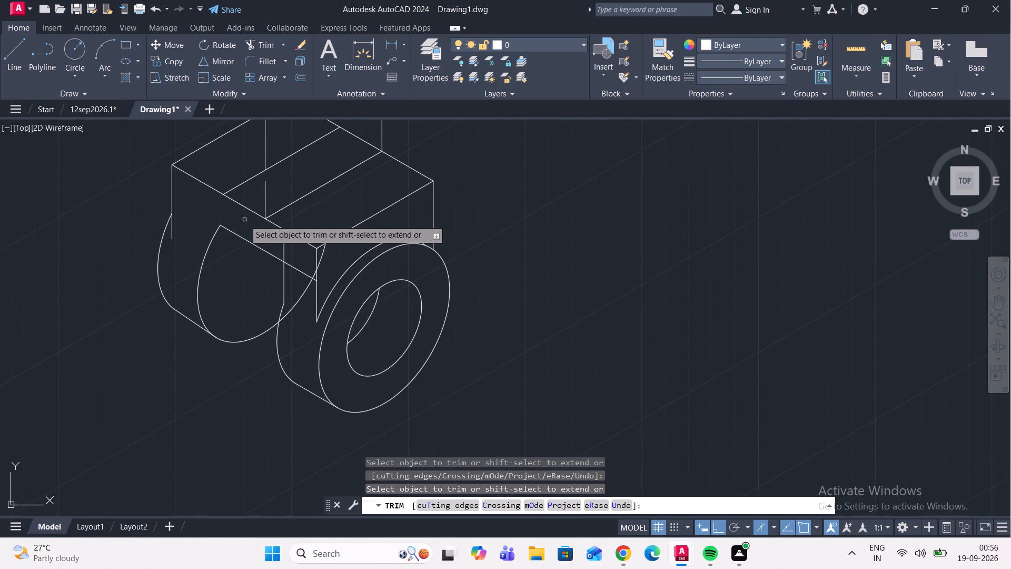
middle_drag(244, 220, 215, 192)
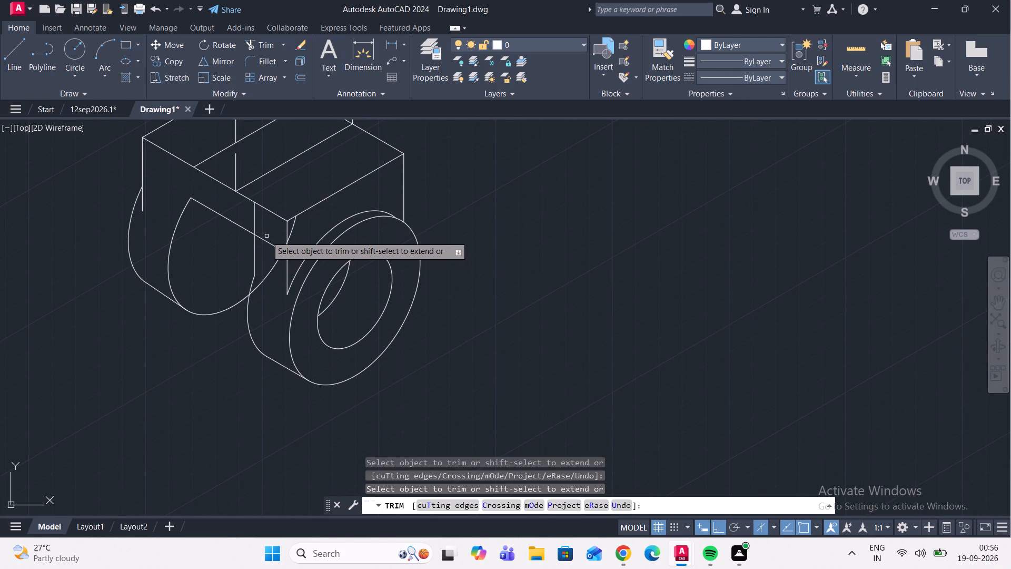
click(253, 217)
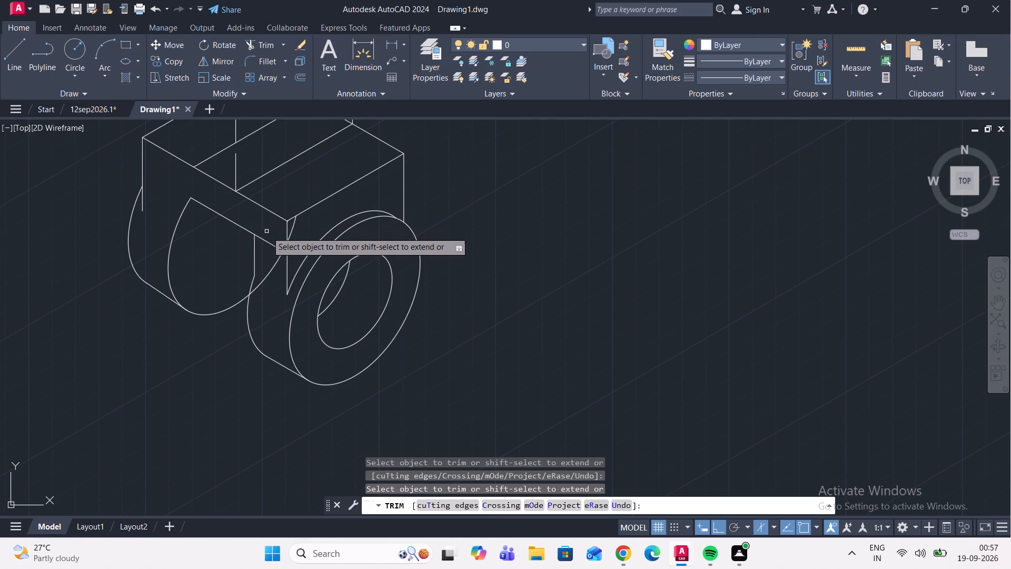
click(272, 243)
scroll(277, 257, up, 3)
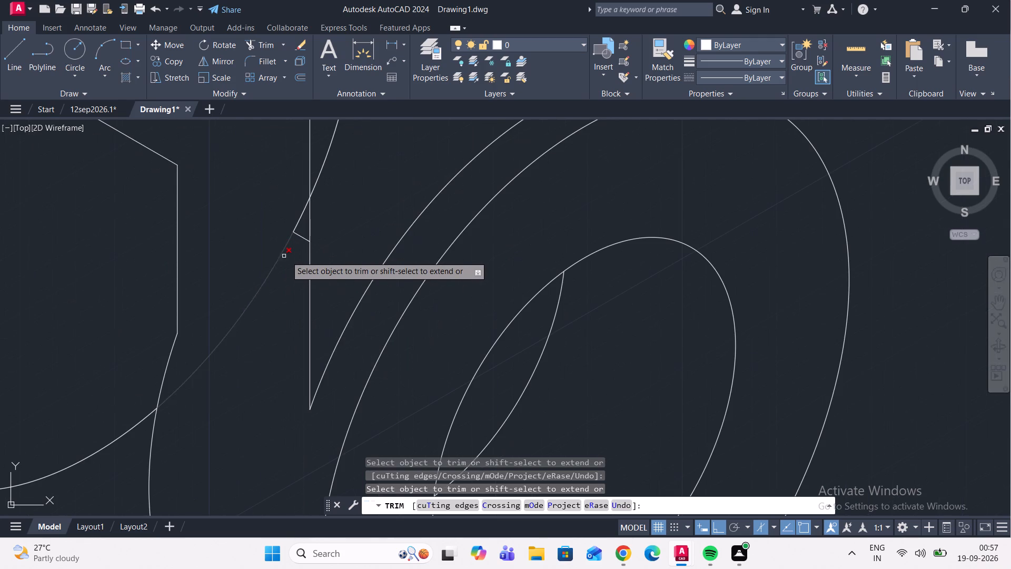
click(300, 237)
scroll(287, 245, down, 2)
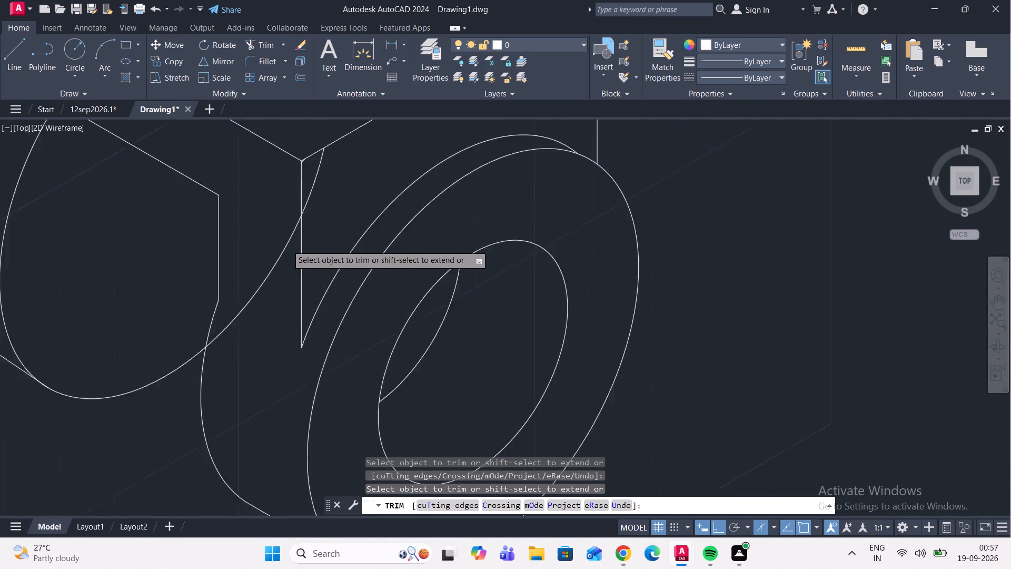
scroll(287, 245, down, 2)
click(279, 253)
scroll(290, 235, up, 2)
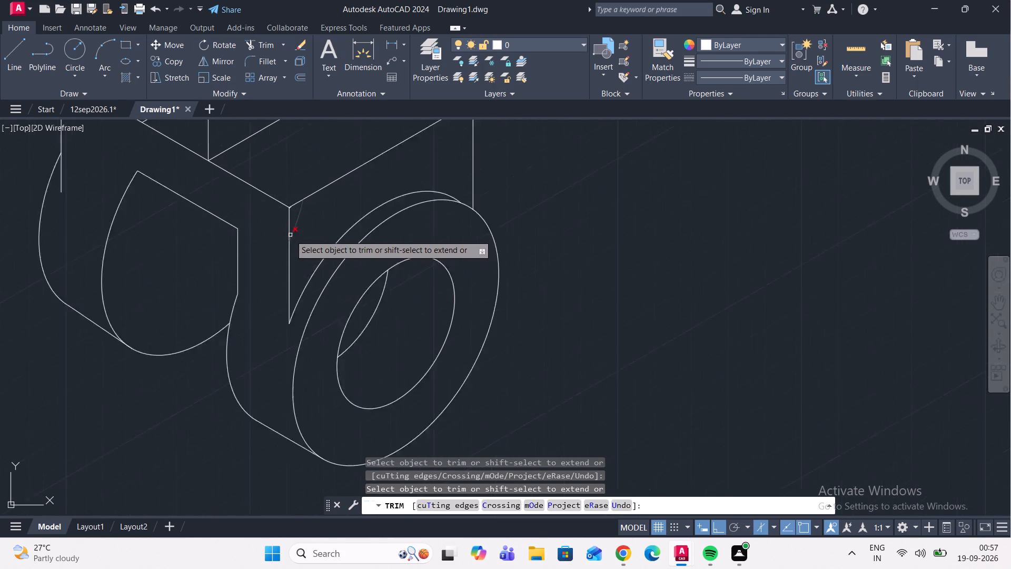
scroll(290, 235, up, 1)
click(293, 229)
scroll(259, 234, down, 2)
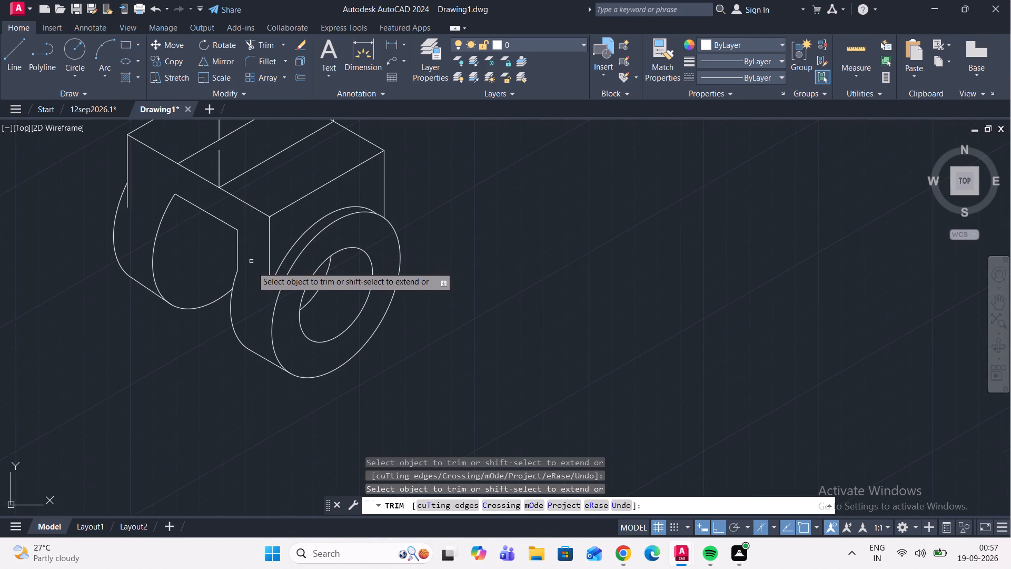
Draw a 32-diameter isocircle centred on the rear boss's front face for its hole.
scroll(247, 276, up, 1)
scroll(255, 257, down, 2)
middle_drag(255, 260, 294, 277)
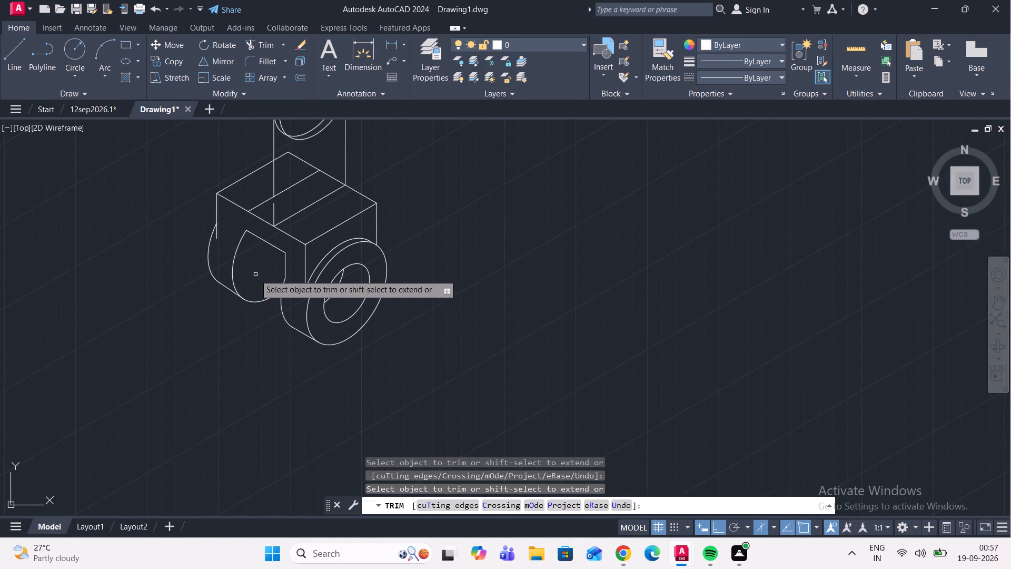
scroll(256, 272, up, 1)
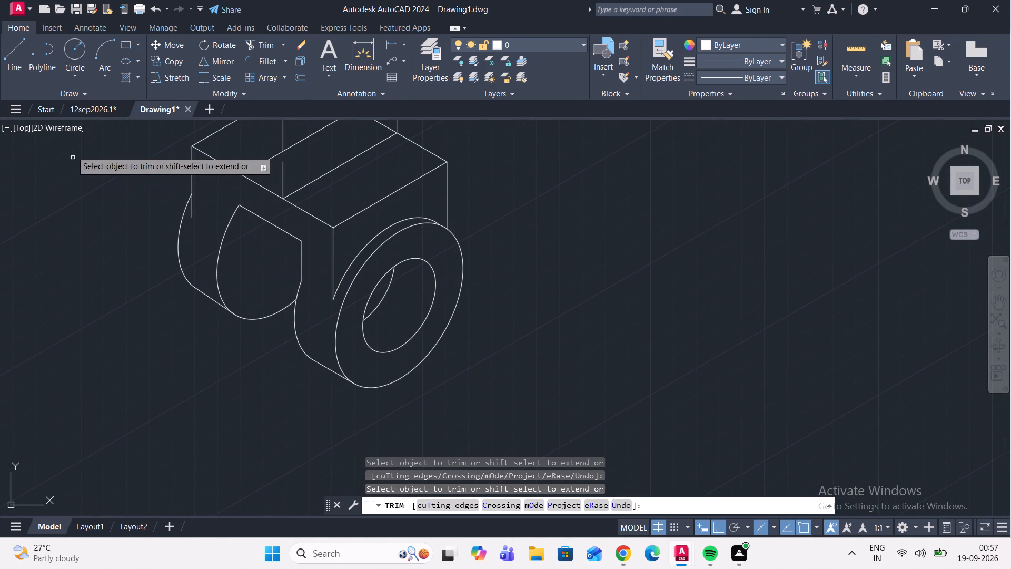
click(138, 62)
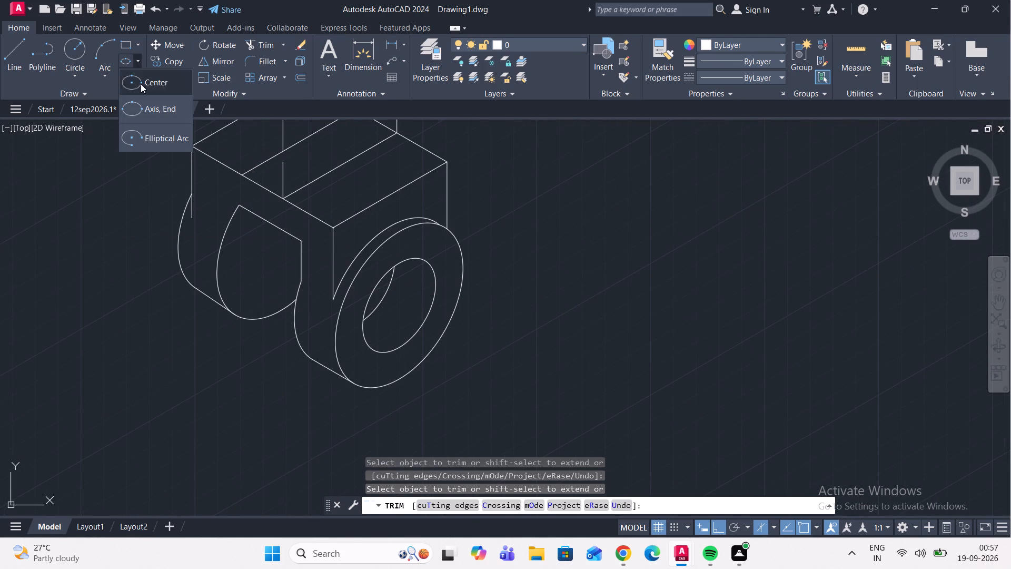
click(150, 101)
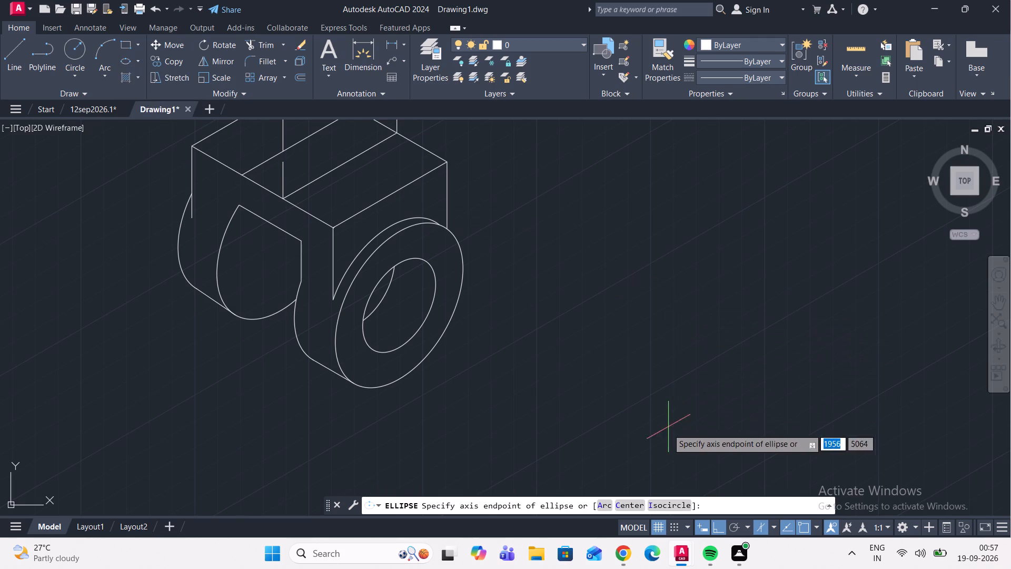
click(669, 503)
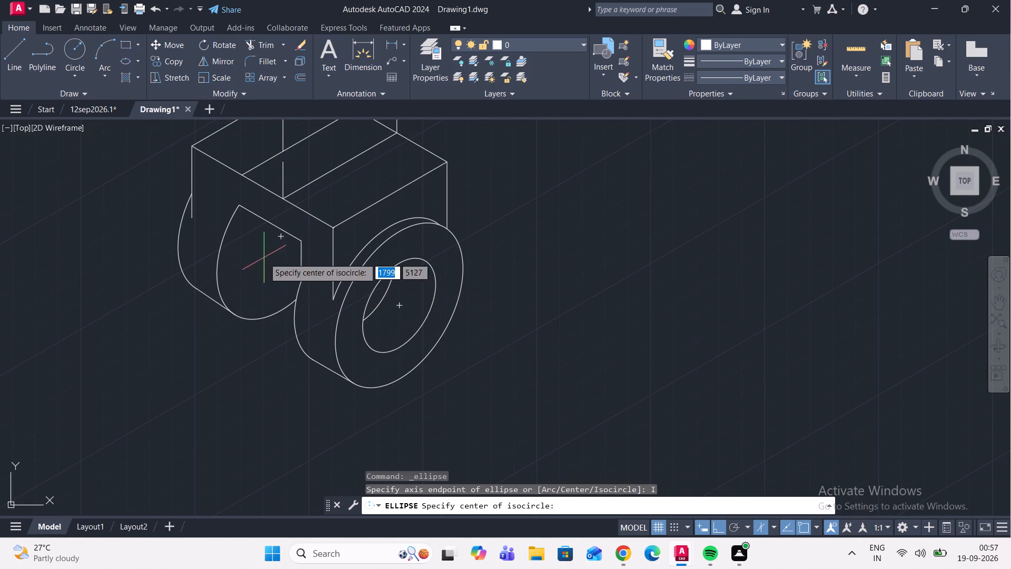
scroll(281, 235, up, 3)
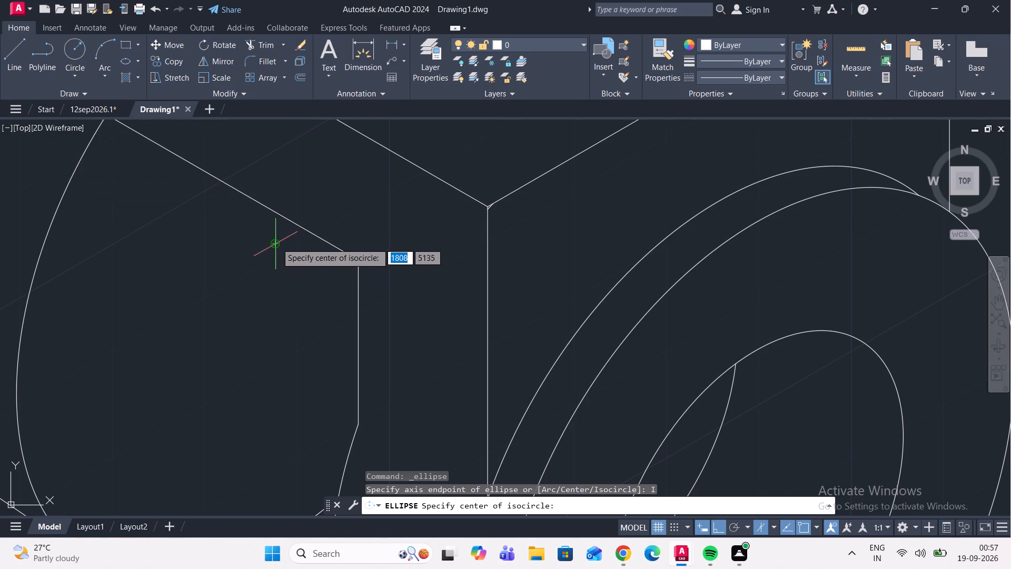
click(276, 245)
scroll(381, 197, down, 3)
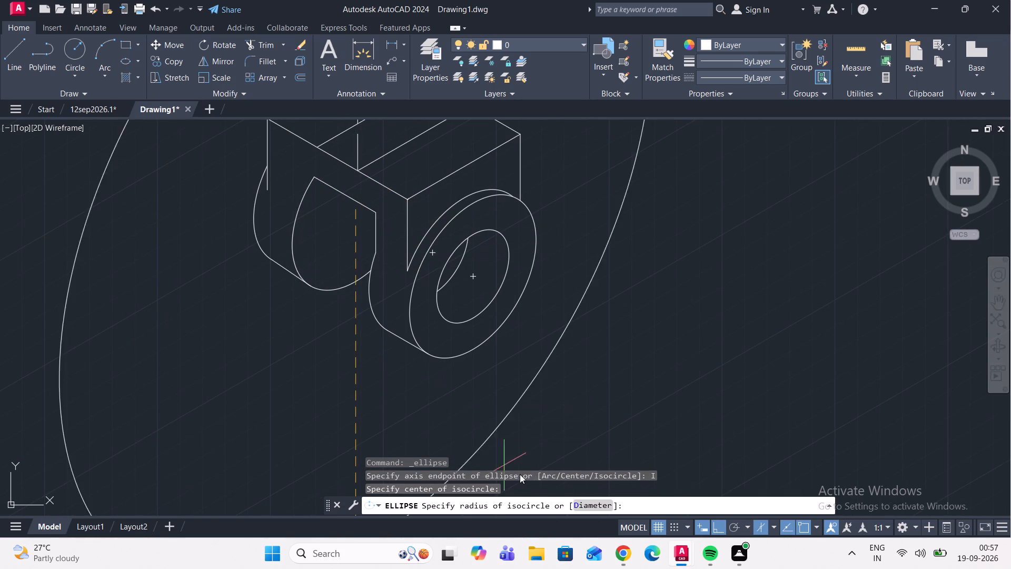
click(588, 501)
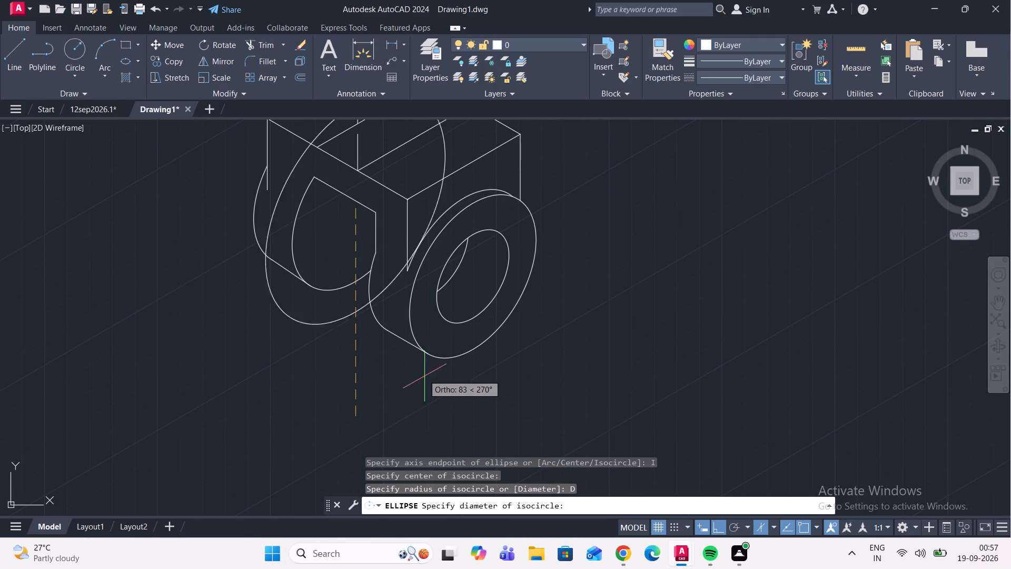
scroll(345, 261, up, 1)
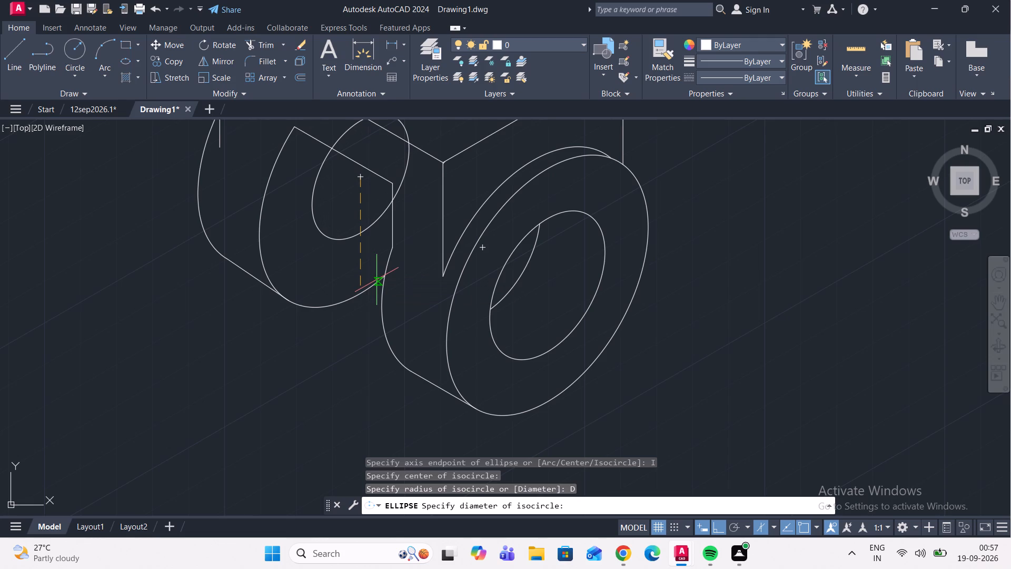
key(3)
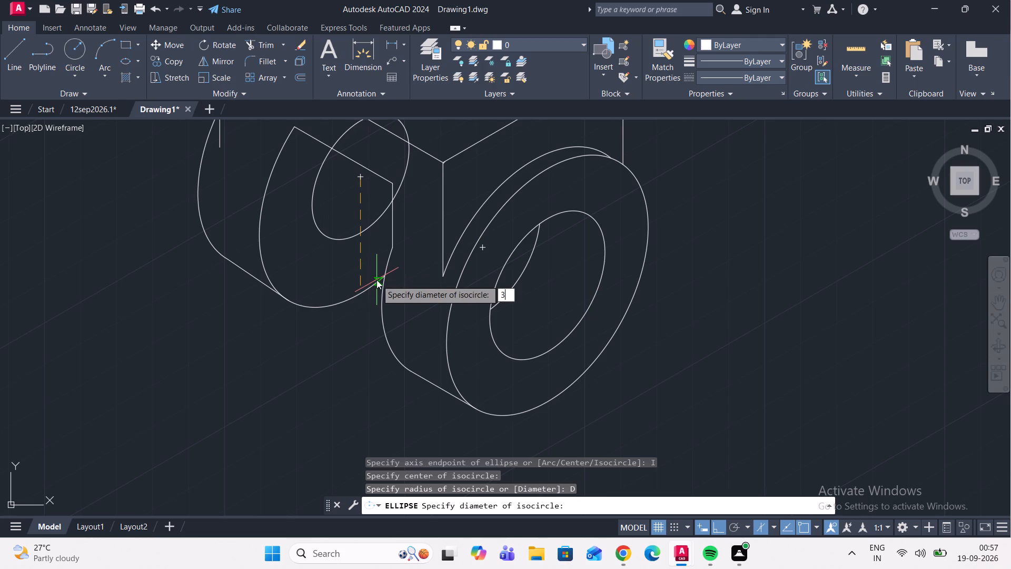
key(2)
key(Return)
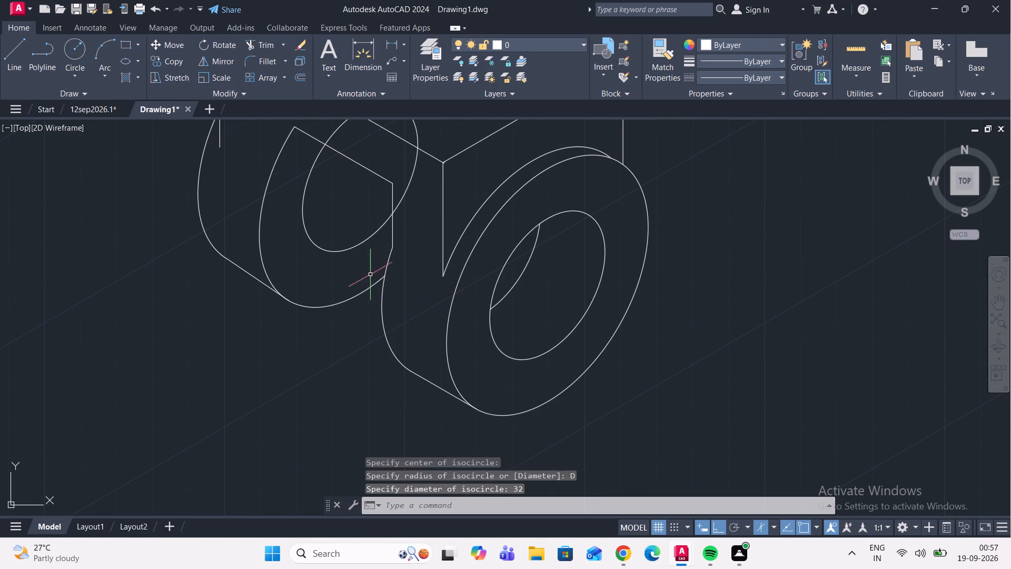
Draw an 18-long line from the rear boss hole's centre back along the boss axis in the left isoplane.
scroll(370, 259, down, 1)
middle_drag(370, 255, 411, 319)
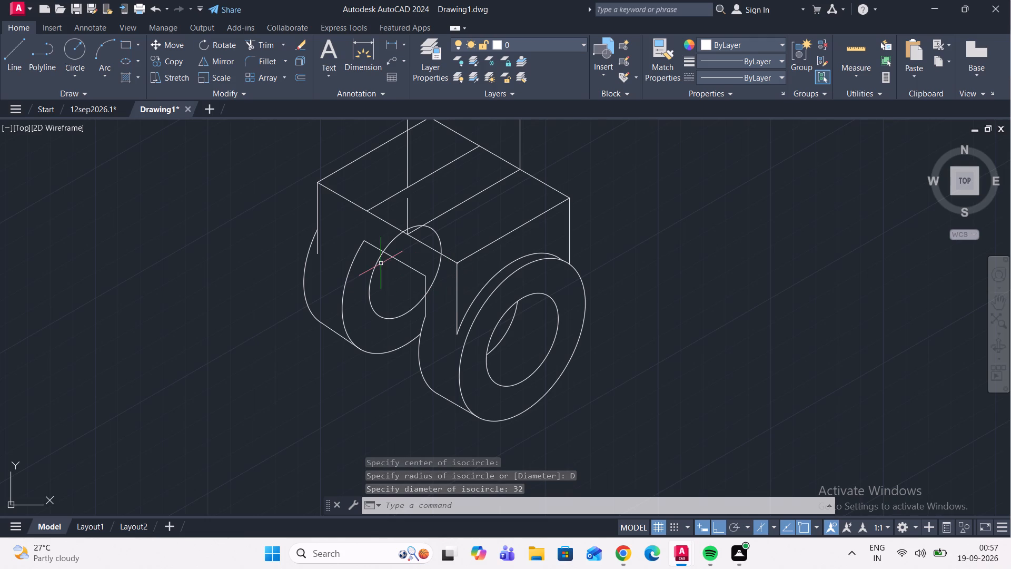
scroll(399, 262, up, 1)
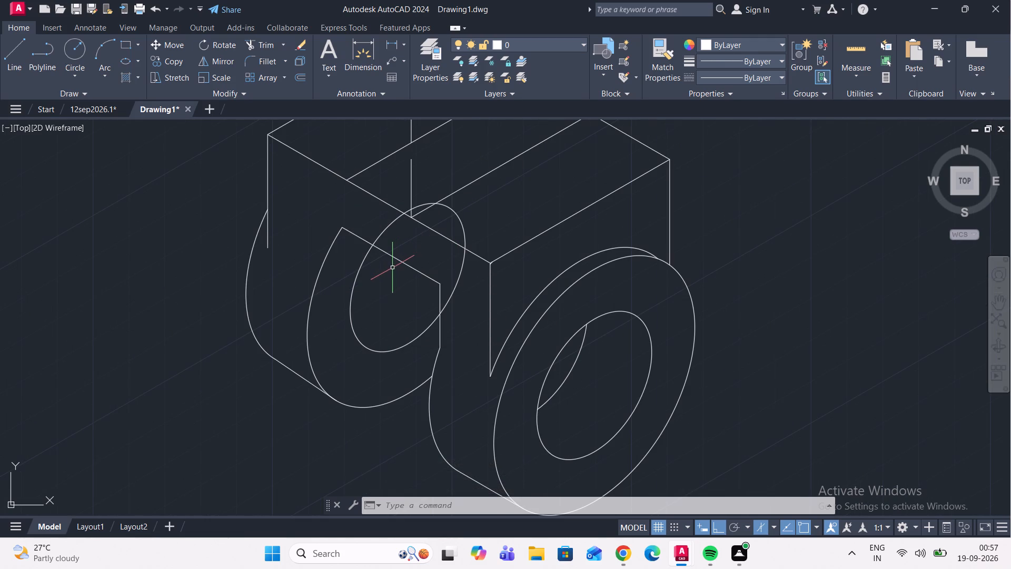
scroll(362, 287, up, 1)
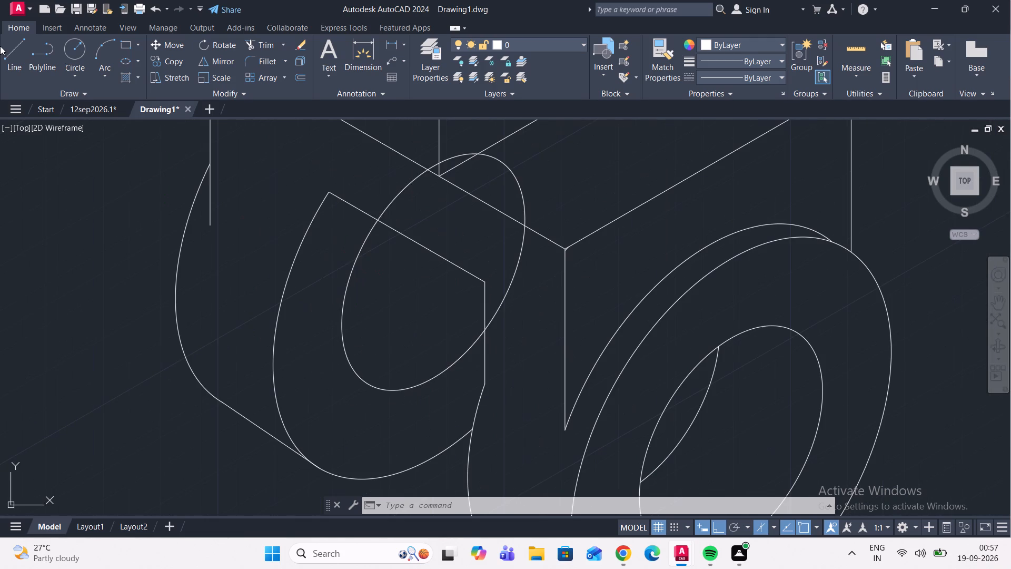
click(5, 57)
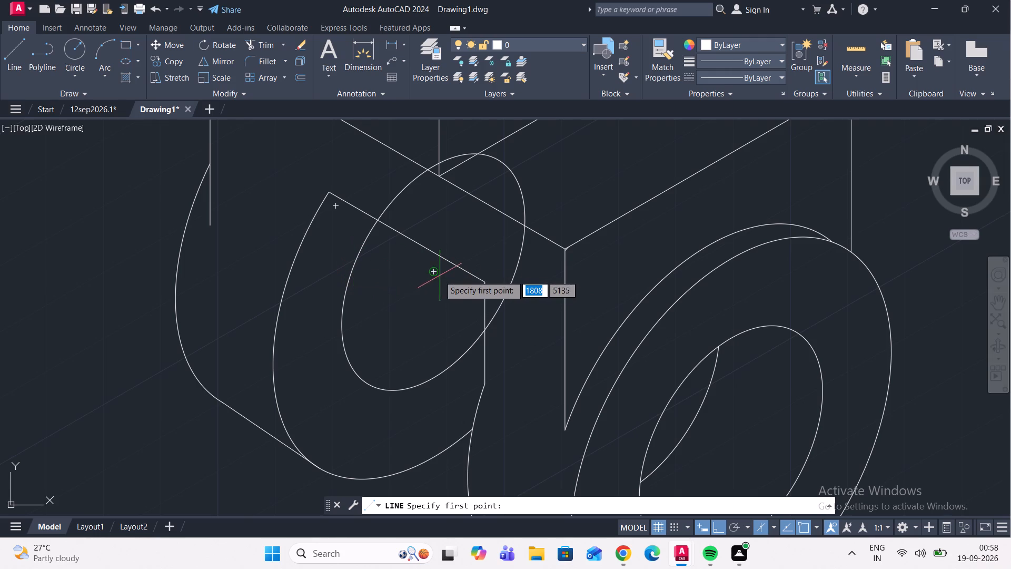
click(435, 273)
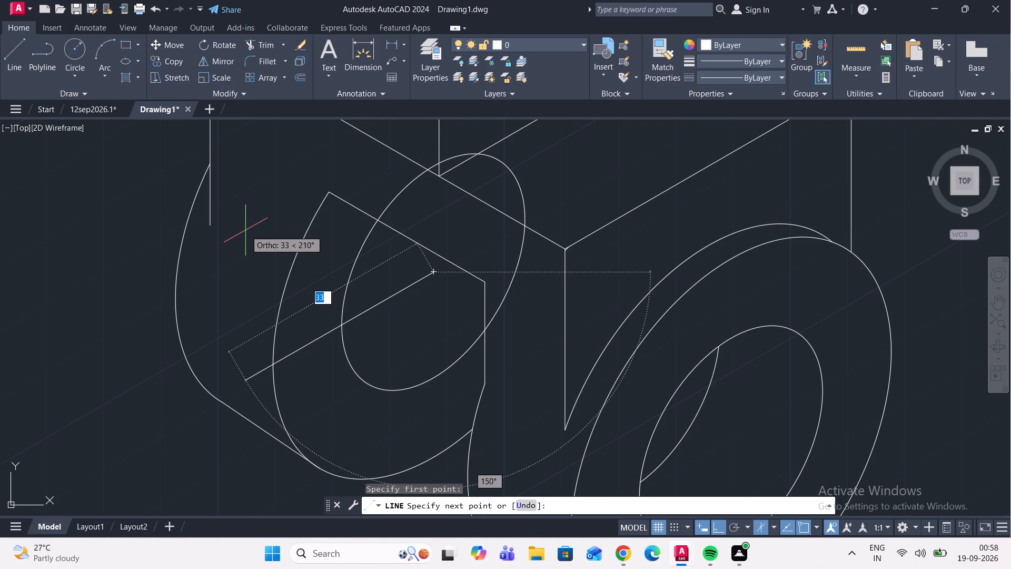
key(F5)
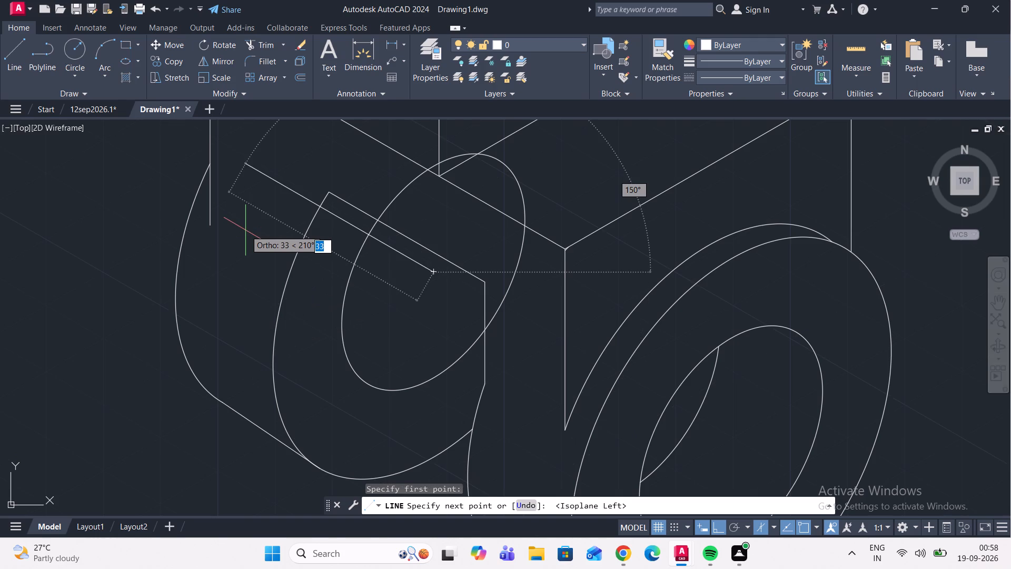
key(1)
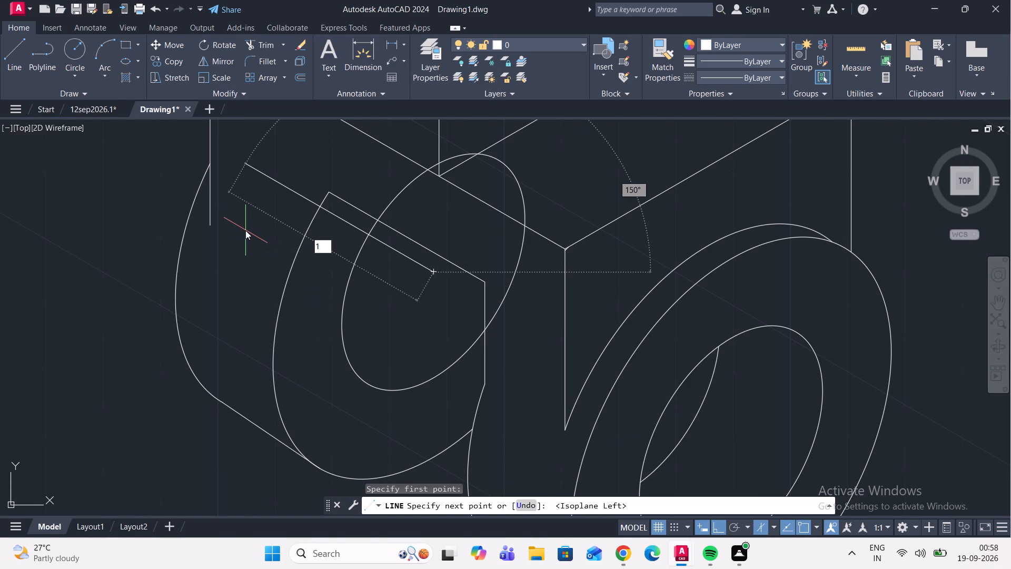
key(8)
key(Return)
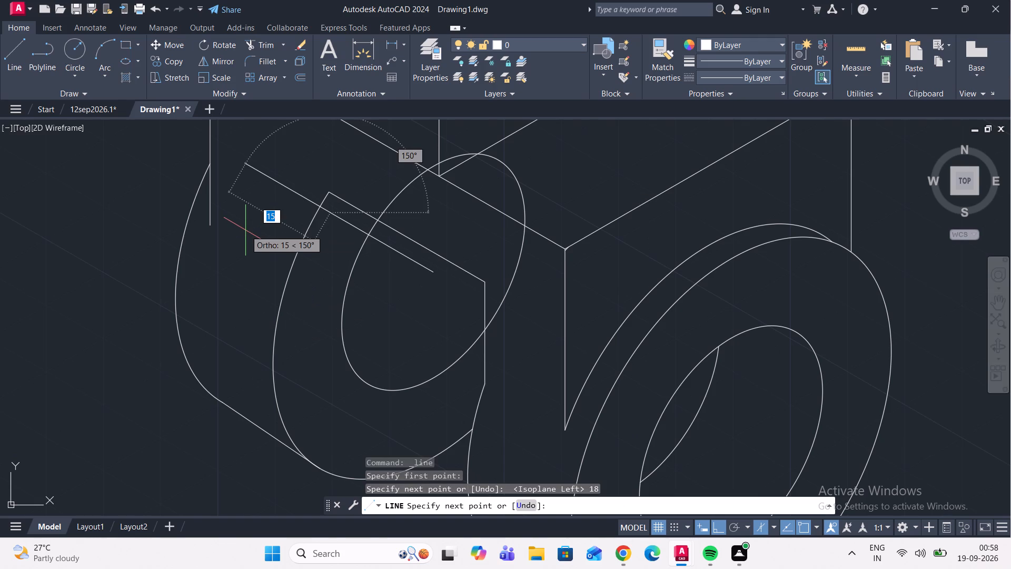
key(Escape)
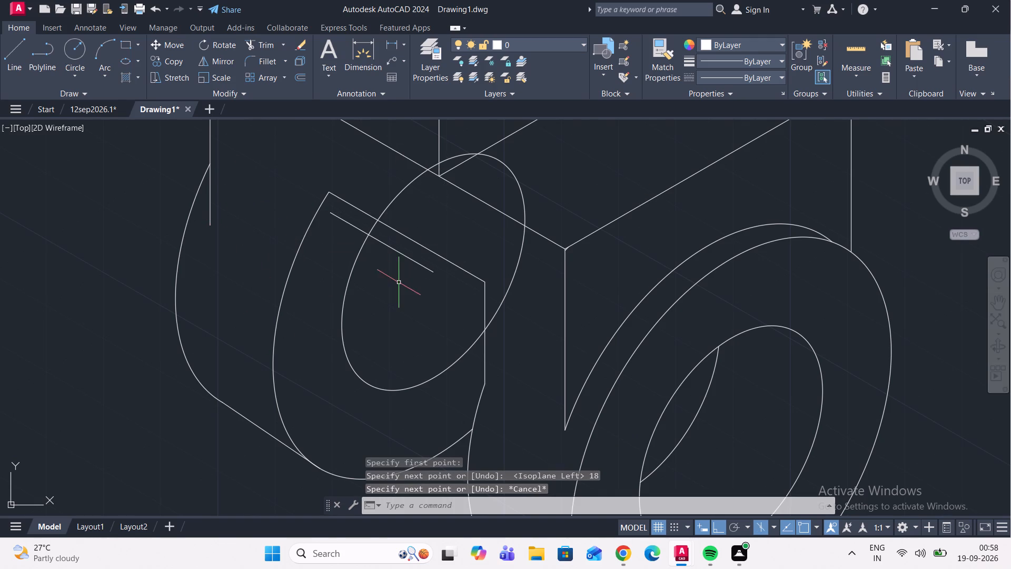
Copy the rear boss's 32-diameter isocircle from the 18-long line's front end to its back end.
scroll(385, 278, up, 1)
drag(362, 279, 363, 274)
click(323, 241)
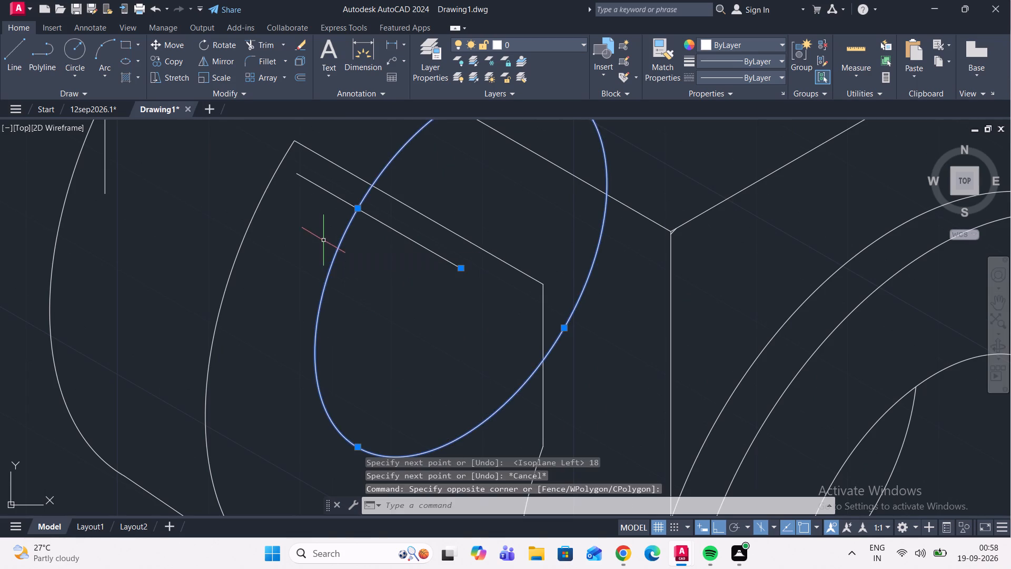
click(174, 58)
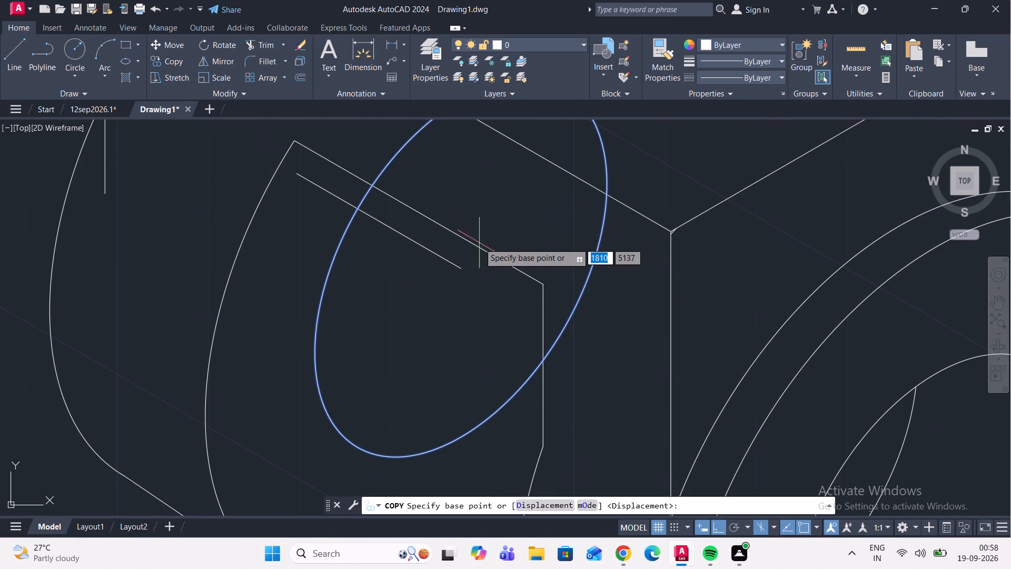
click(462, 267)
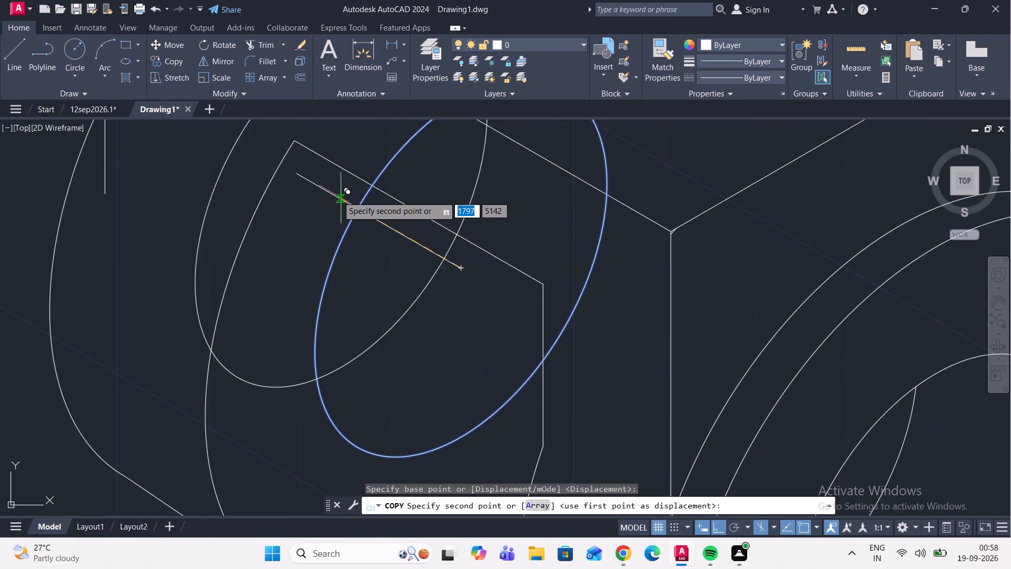
click(299, 176)
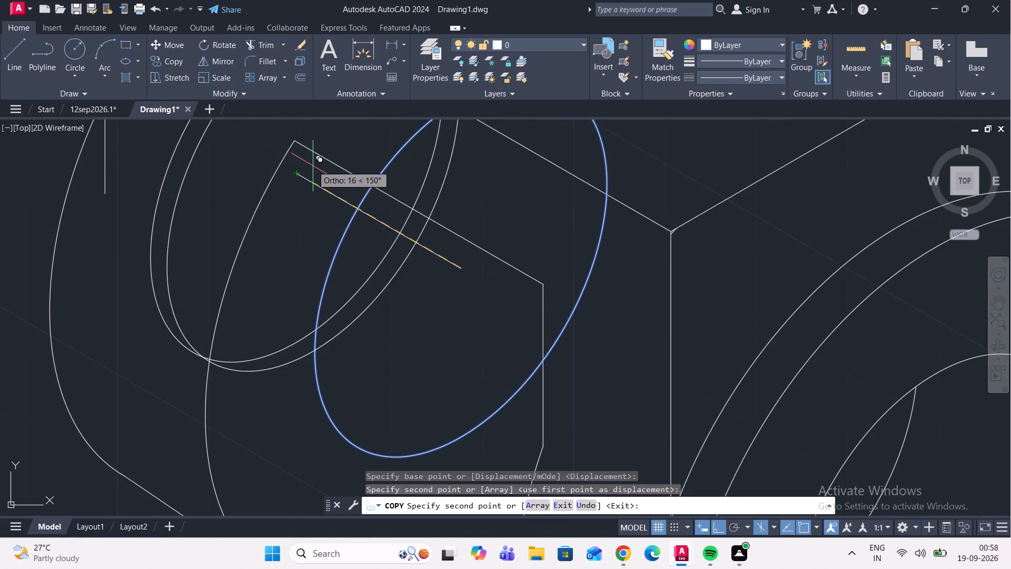
key(Escape)
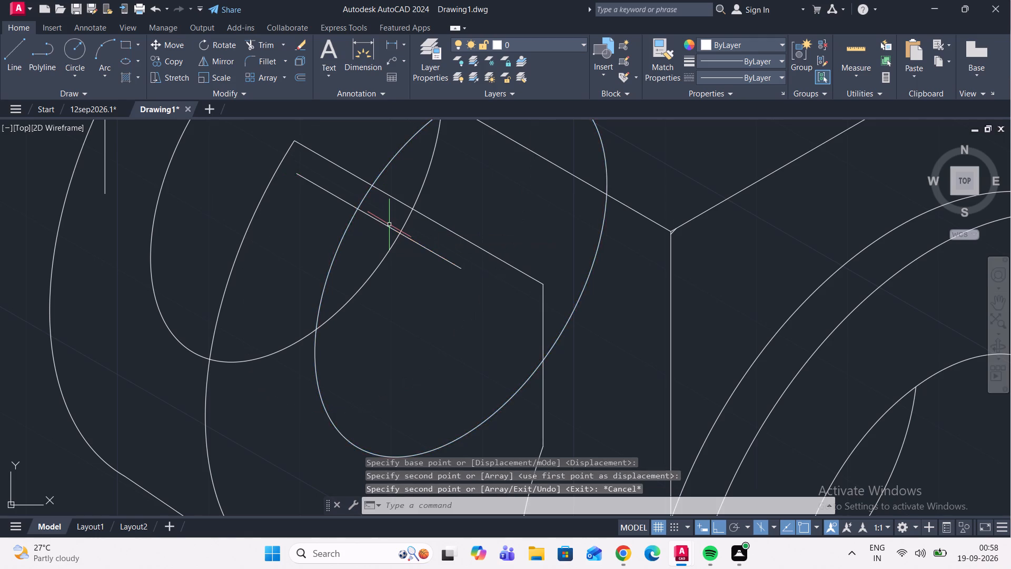
Trim the copied isocircle's upper arcs over the block's top edge and its outer arc facing away from the front boss.
scroll(389, 223, down, 3)
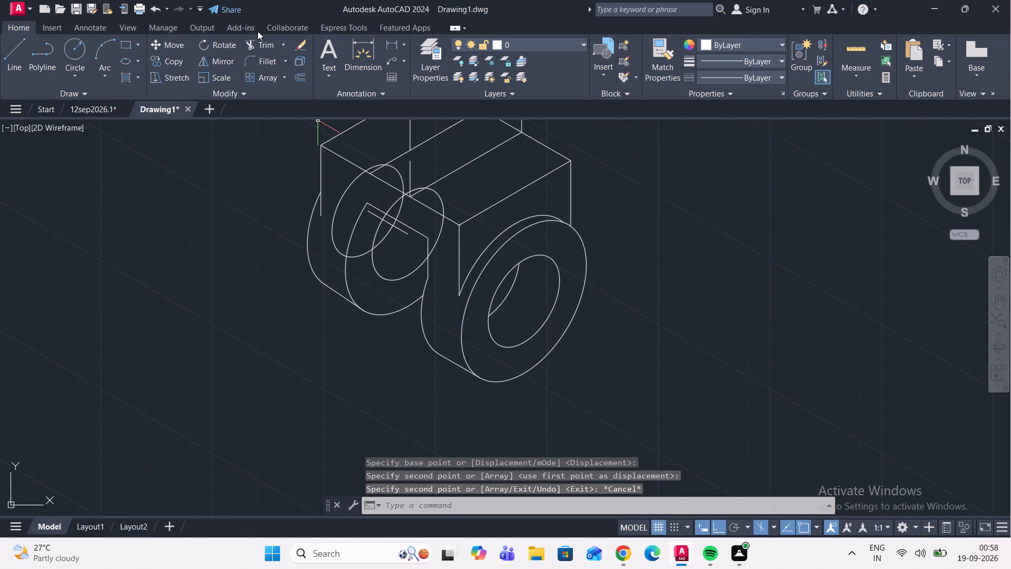
click(265, 45)
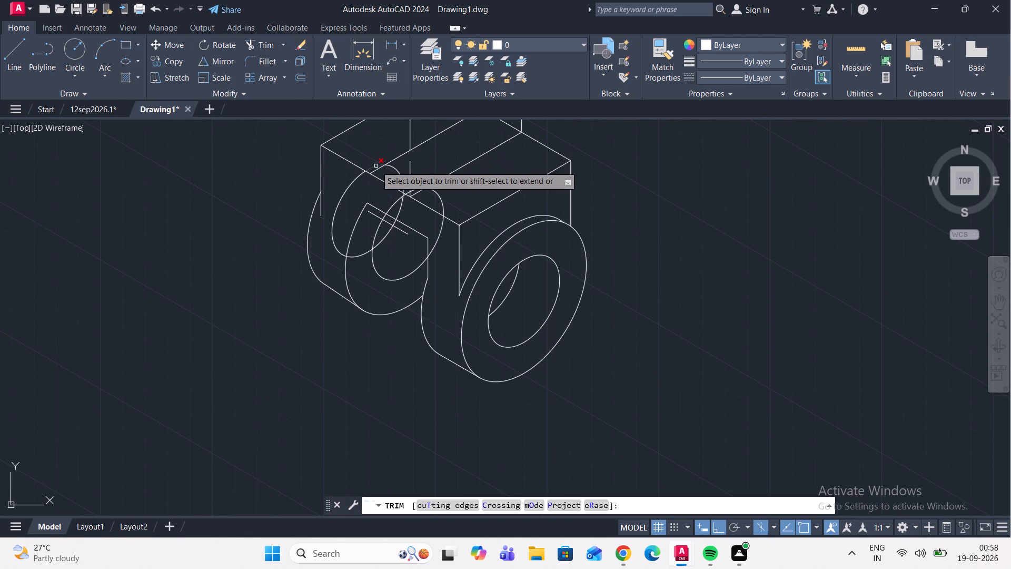
scroll(378, 168, up, 2)
click(371, 162)
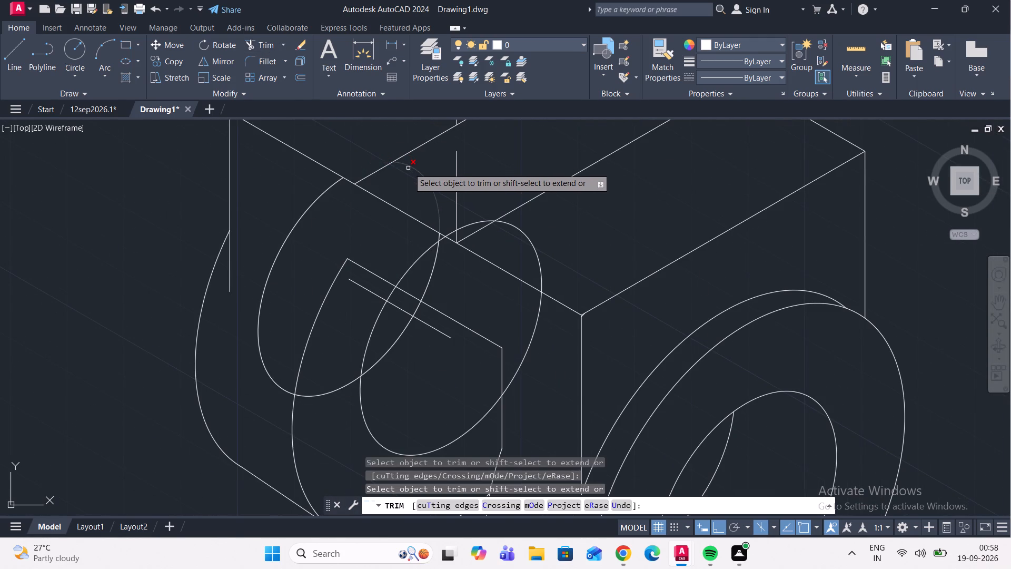
click(409, 168)
click(311, 199)
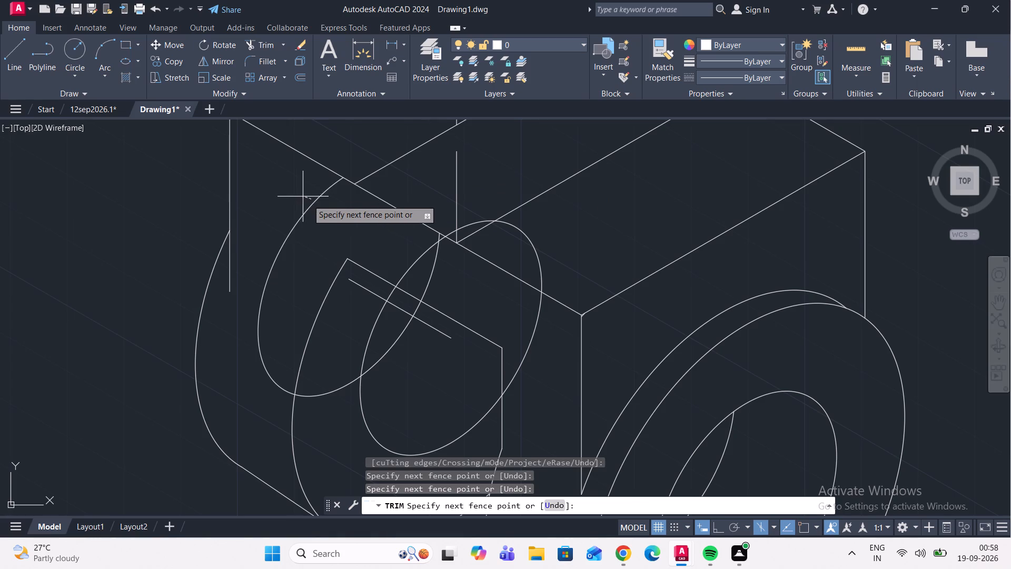
click(320, 209)
Trim the copied isocircle's leftover lower arc and upper tip outside the rear boss's hole, leaving only the arc inside it.
scroll(289, 134, down, 2)
scroll(306, 225, up, 2)
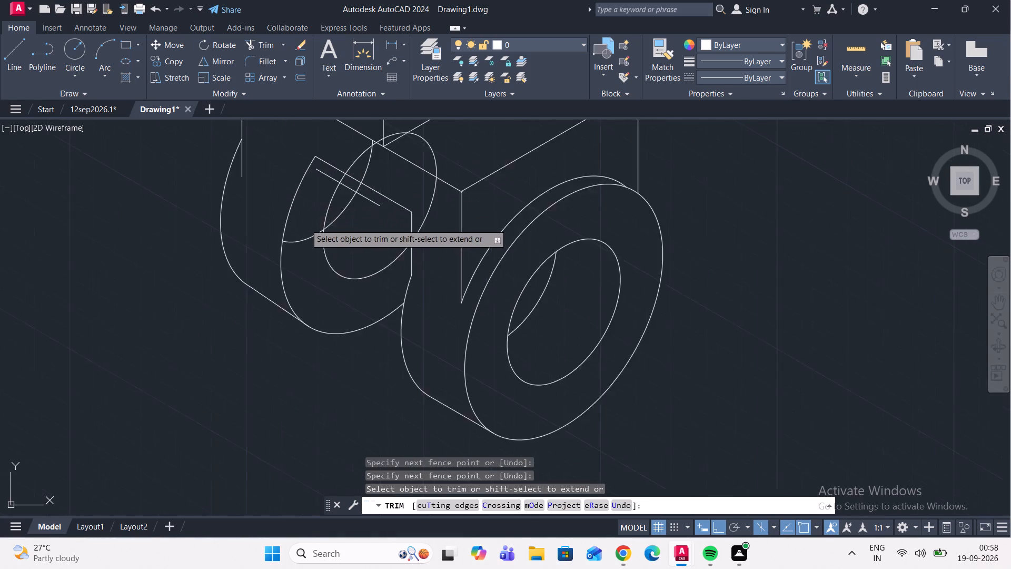
click(312, 246)
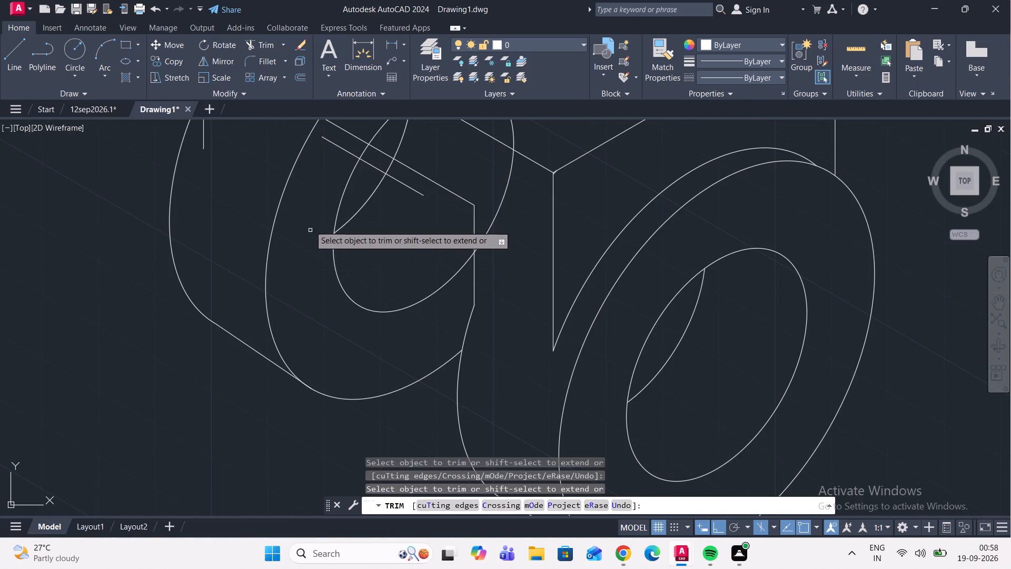
middle_drag(324, 174, 284, 244)
scroll(369, 168, up, 2)
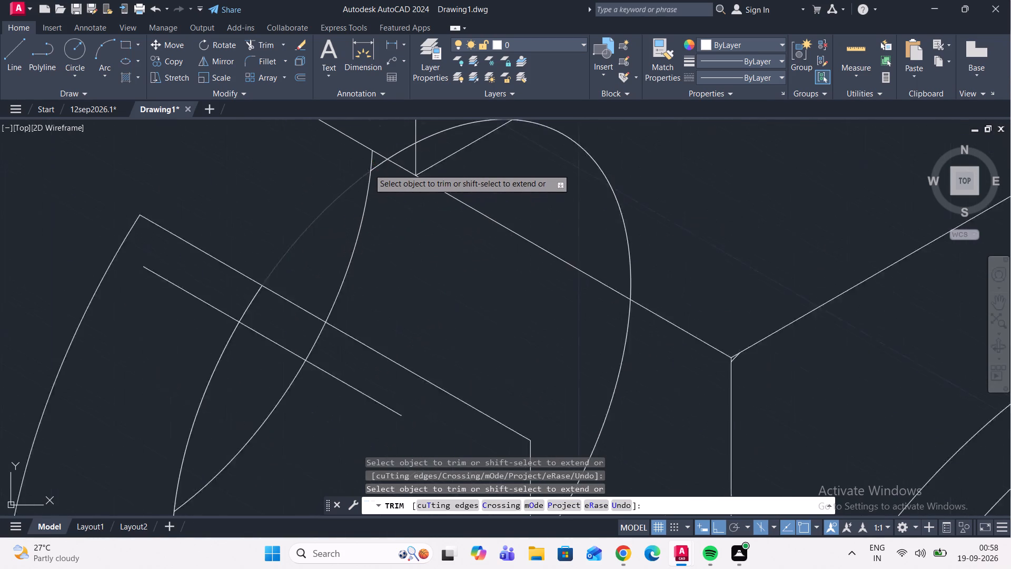
scroll(369, 169, up, 2)
click(373, 151)
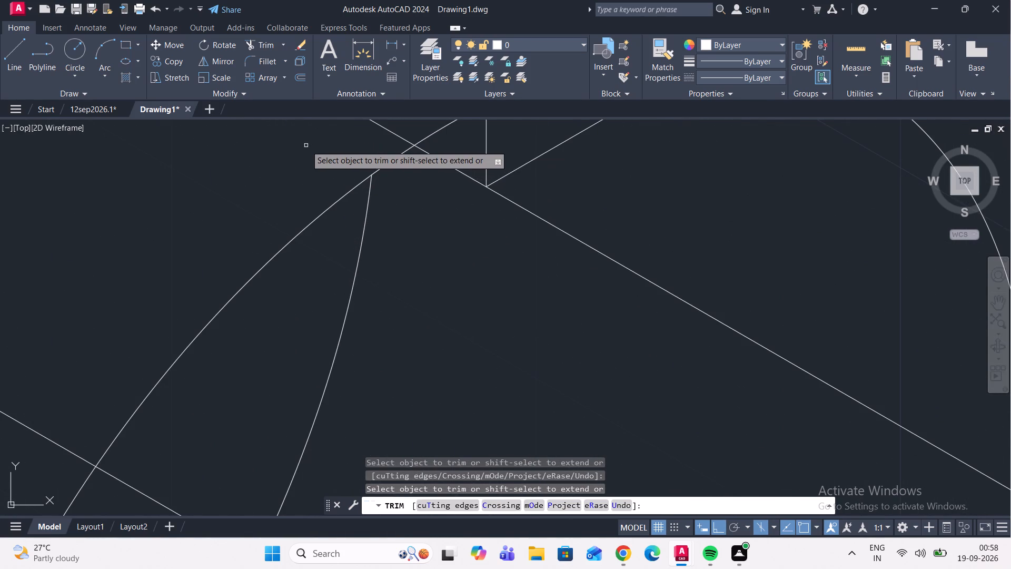
scroll(306, 145, down, 5)
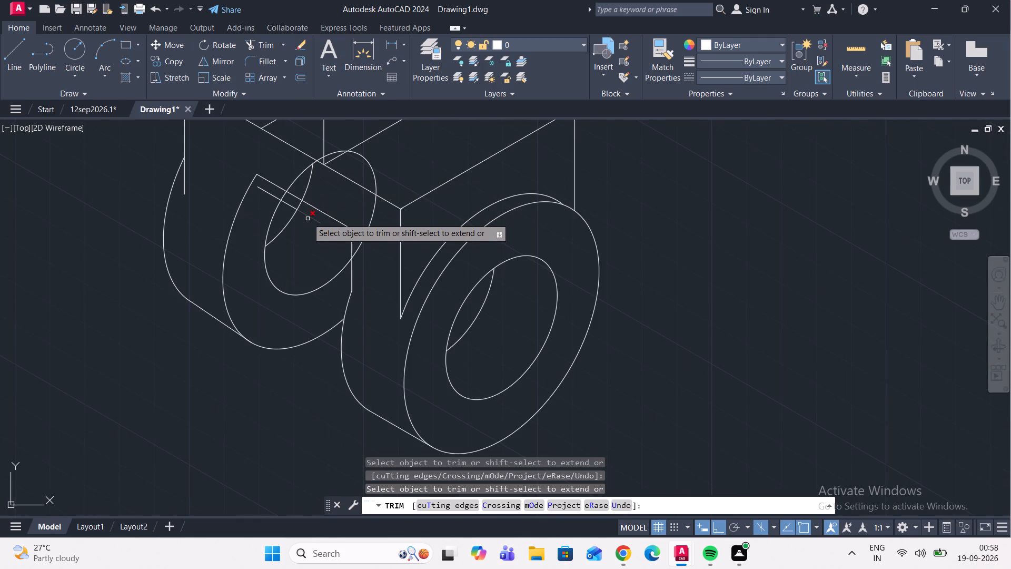
Trim away the 18-long construction line inside and behind the rear boss hole.
click(308, 214)
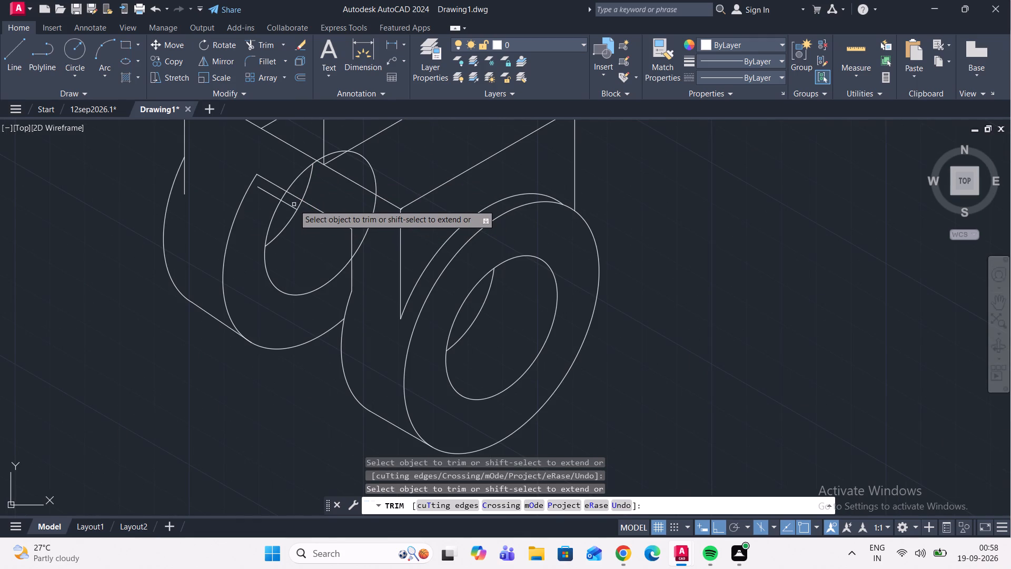
click(292, 204)
click(272, 195)
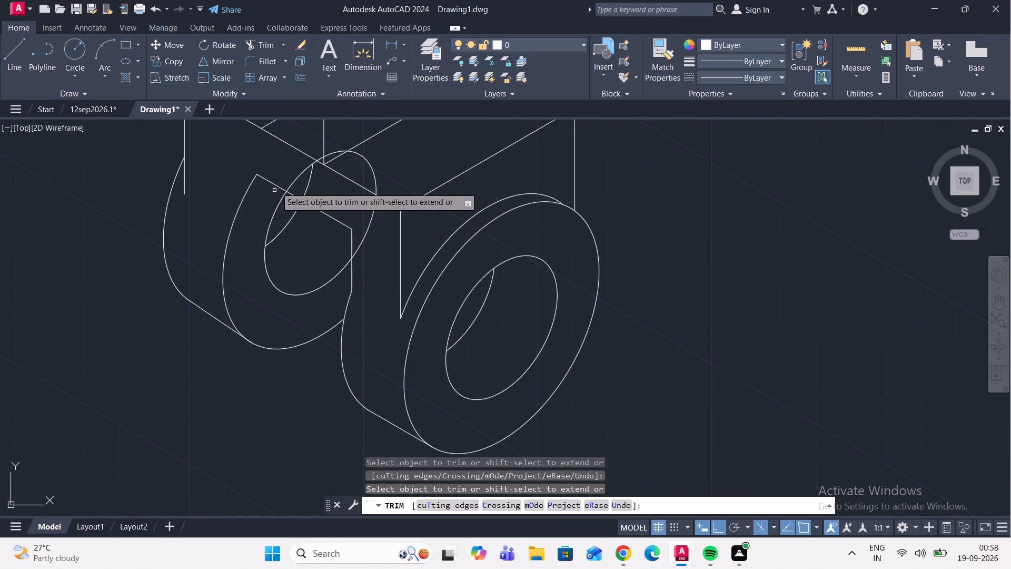
Trim the rear boss hole's front and back arcs beyond the straight upper edge and vertical side edge of the boss face.
middle_drag(354, 171, 313, 188)
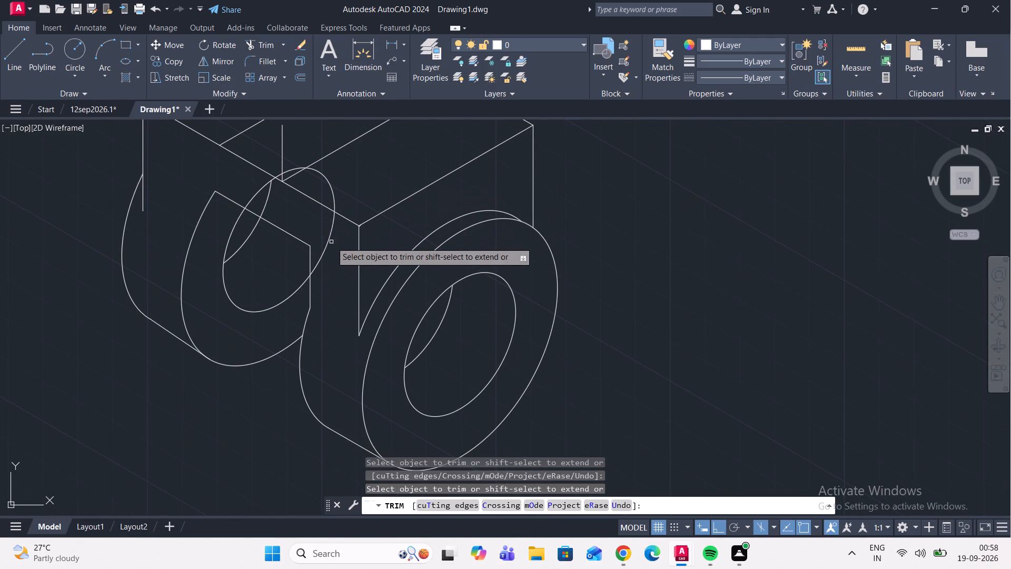
click(324, 247)
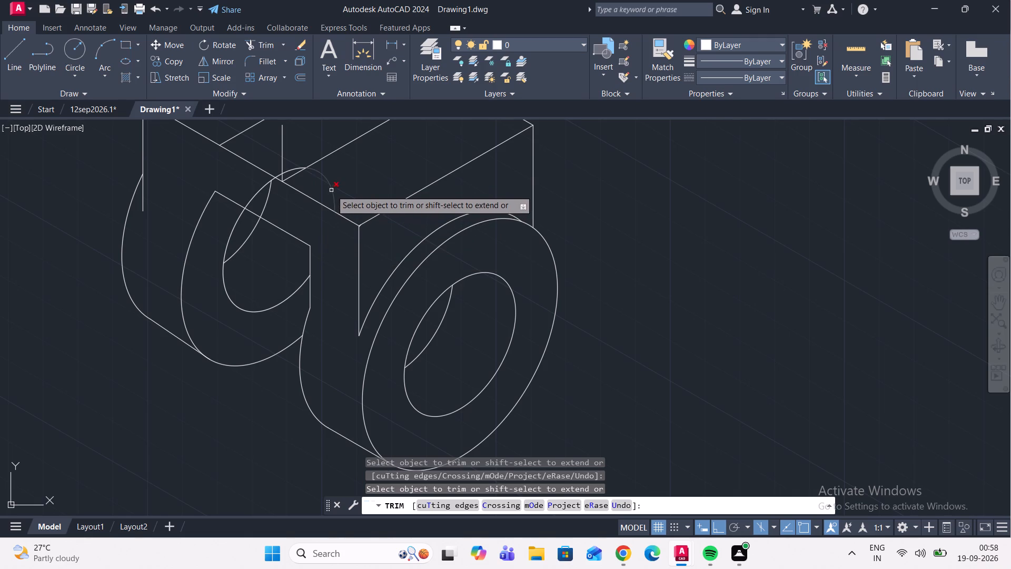
click(331, 190)
scroll(297, 167, up, 4)
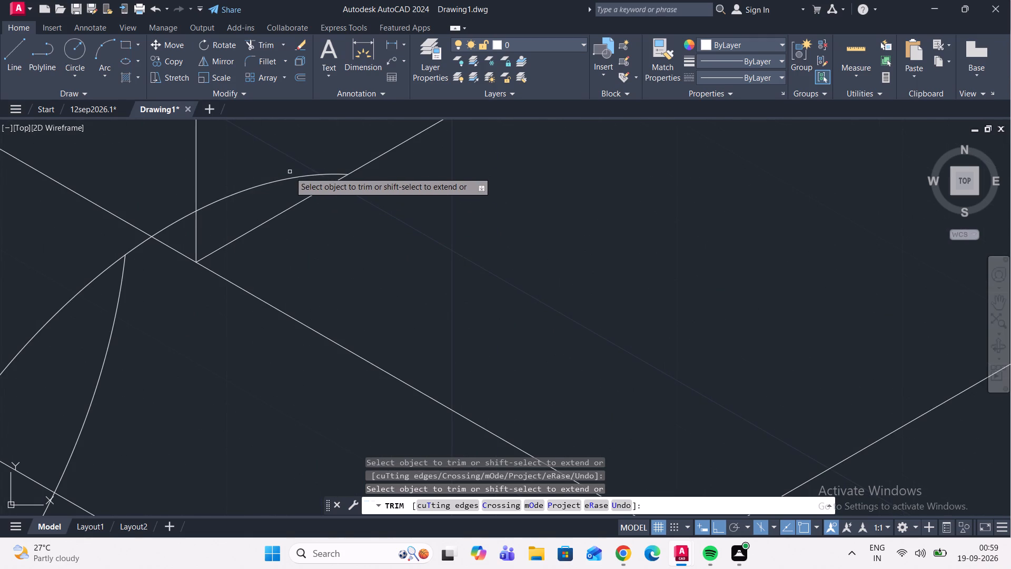
click(285, 178)
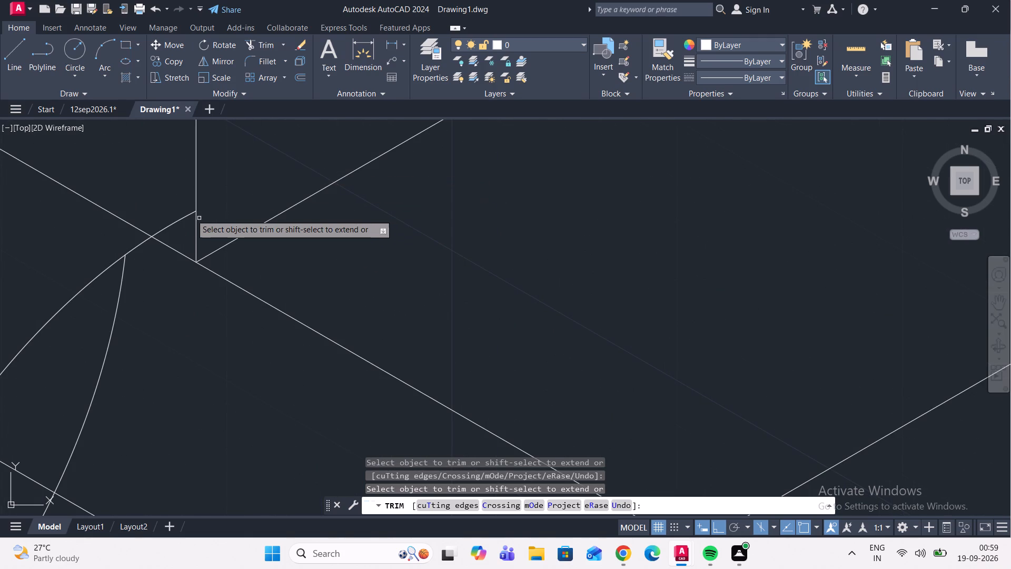
click(183, 217)
scroll(242, 162, down, 5)
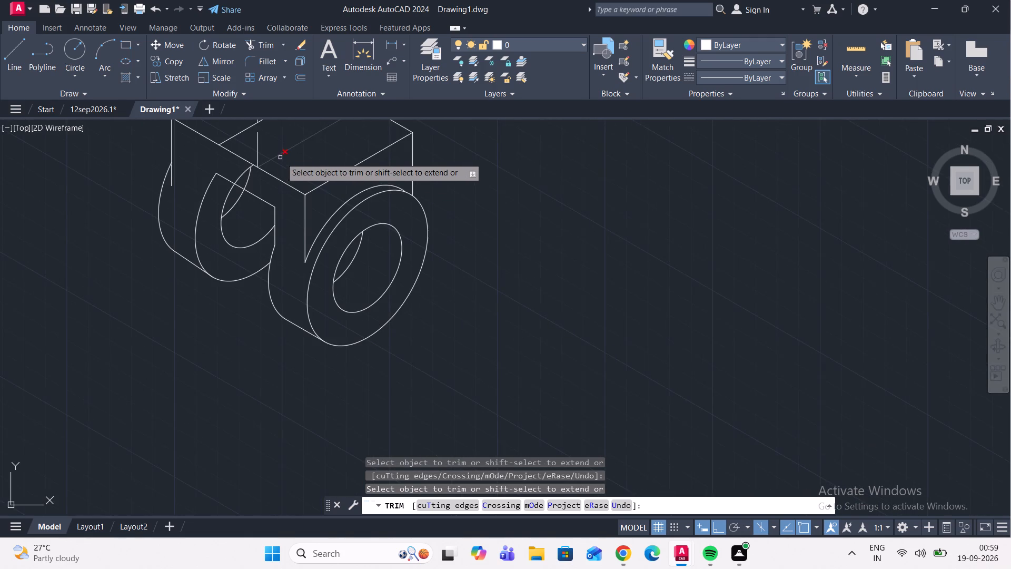
middle_drag(288, 159, 300, 180)
scroll(261, 203, up, 2)
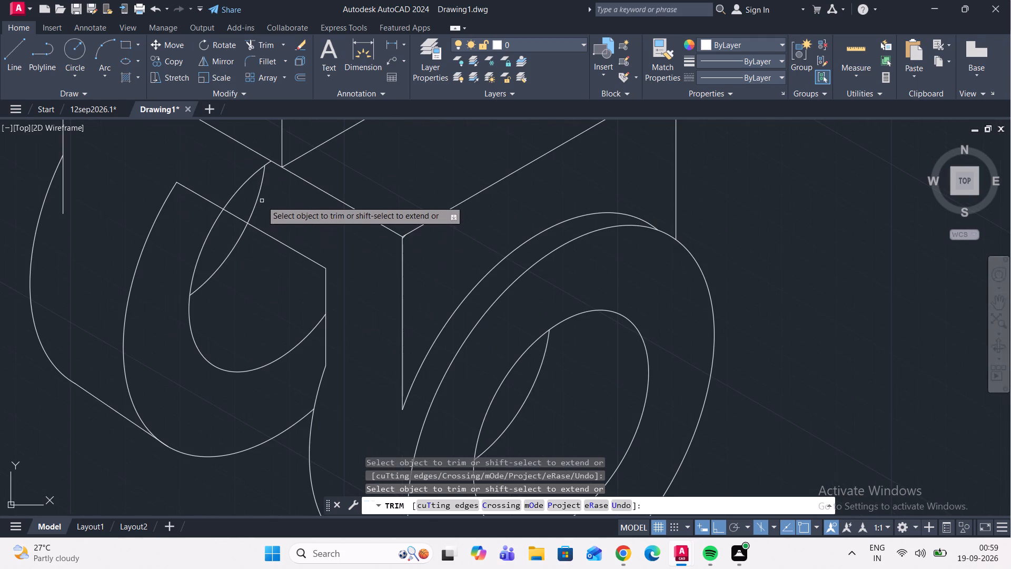
click(260, 190)
click(255, 176)
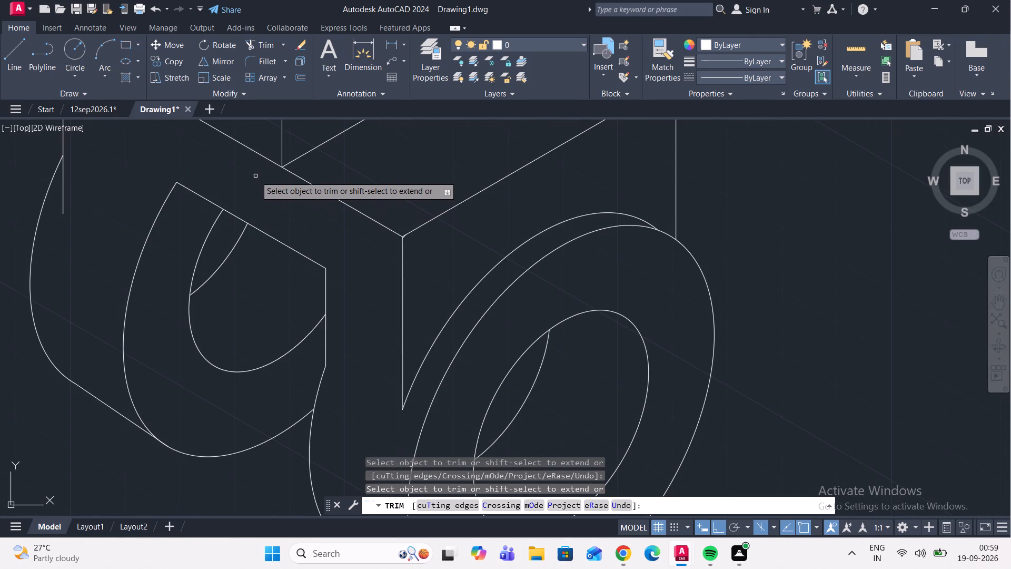
Examine the block, both bosses and the upright's base for edges still missing or needing cleanup.
scroll(216, 158, down, 2)
middle_drag(217, 154, 264, 206)
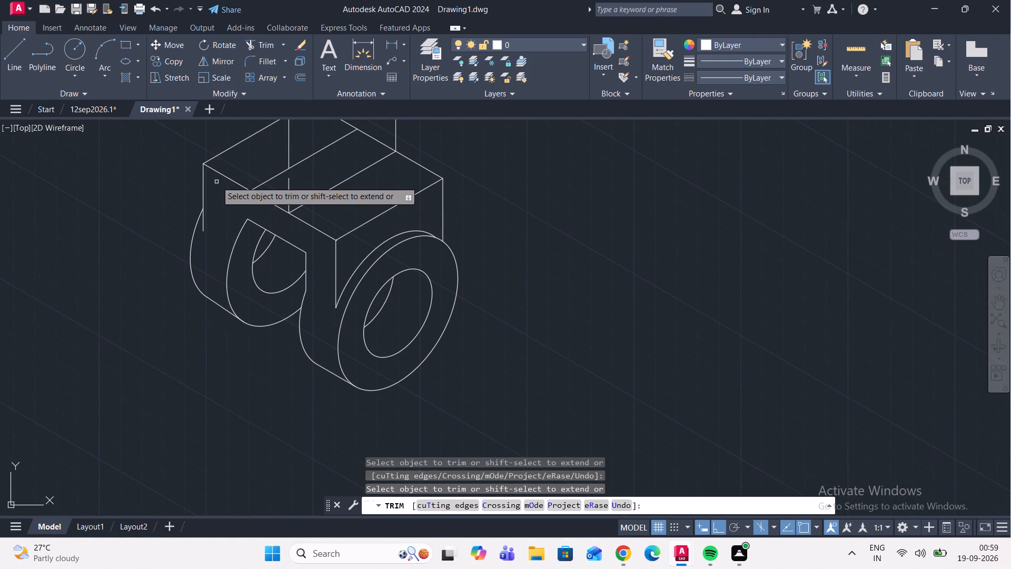
scroll(223, 191, up, 1)
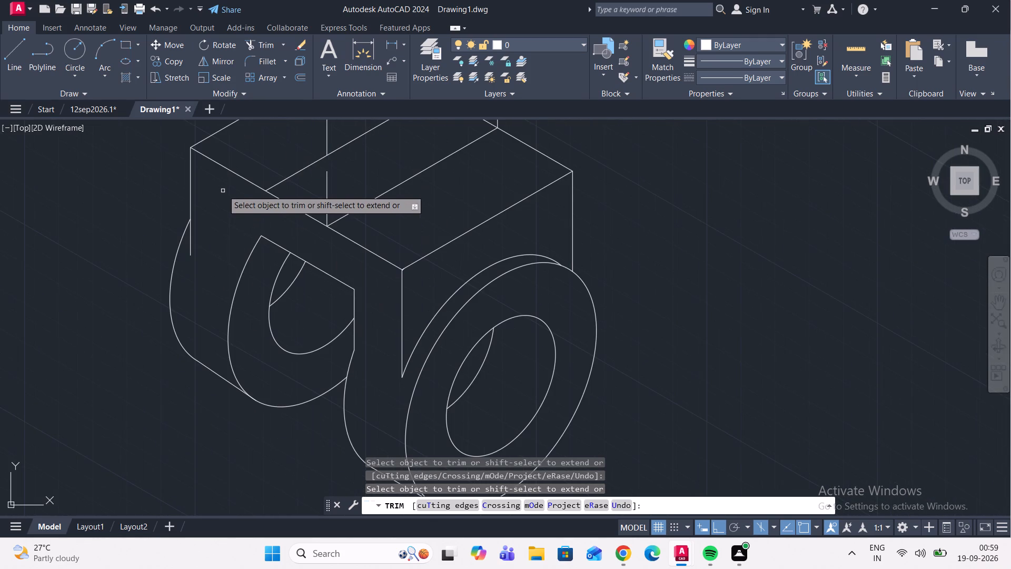
scroll(259, 201, up, 1)
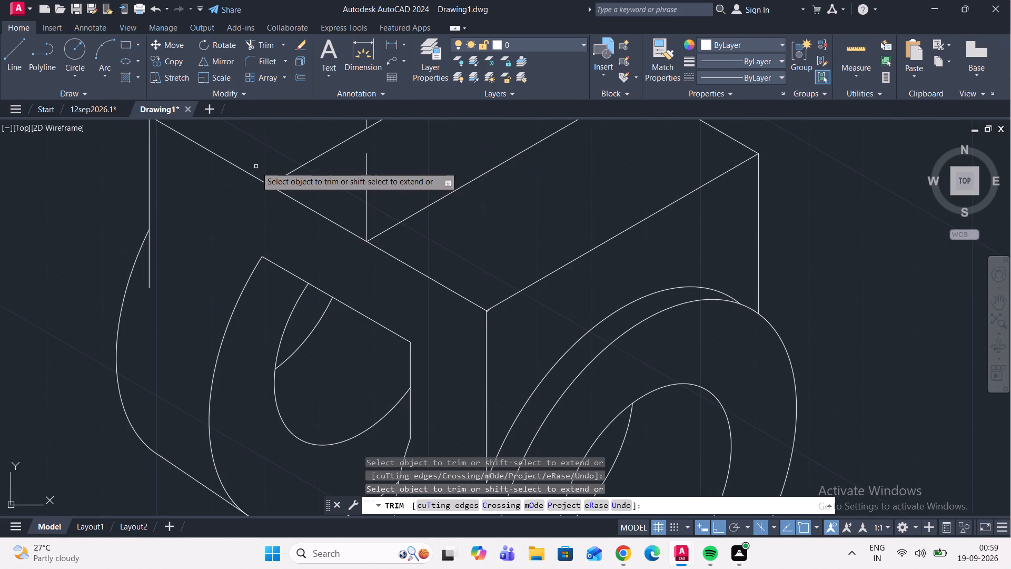
scroll(199, 199, down, 1)
middle_drag(201, 197, 230, 146)
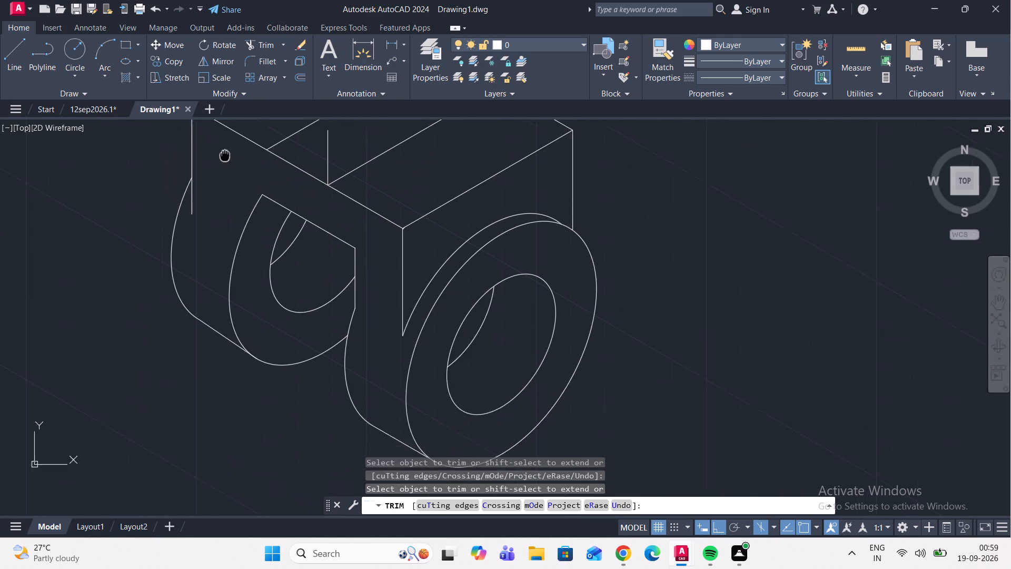
middle_drag(230, 146, 231, 144)
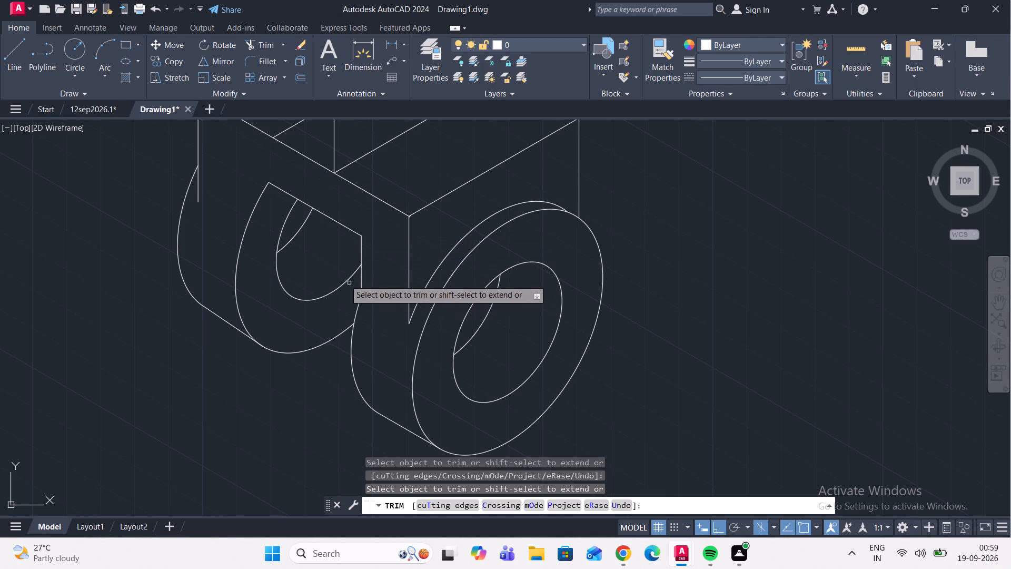
scroll(272, 144, down, 1)
middle_drag(307, 159, 365, 155)
scroll(383, 235, down, 2)
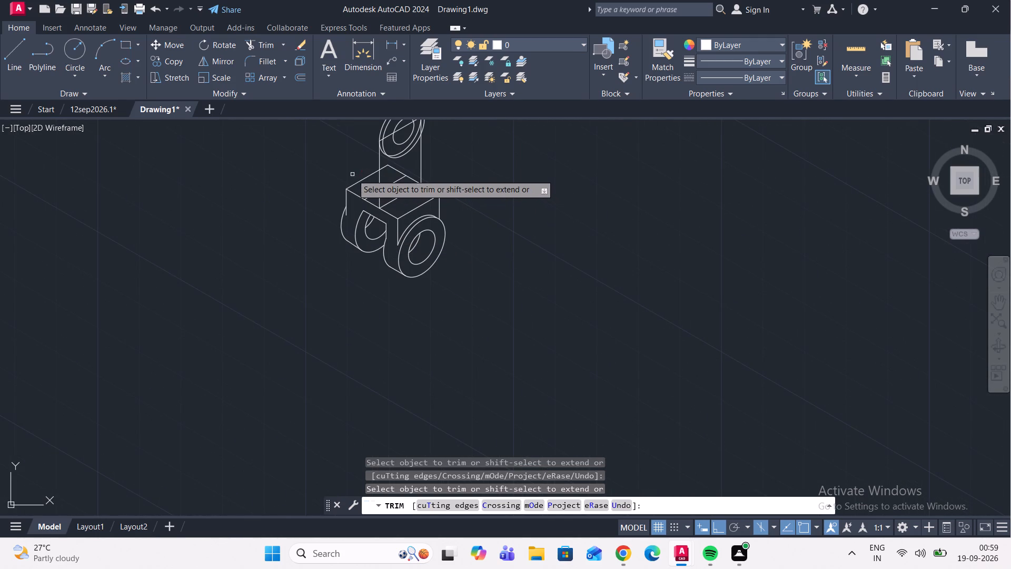
scroll(352, 173, up, 2)
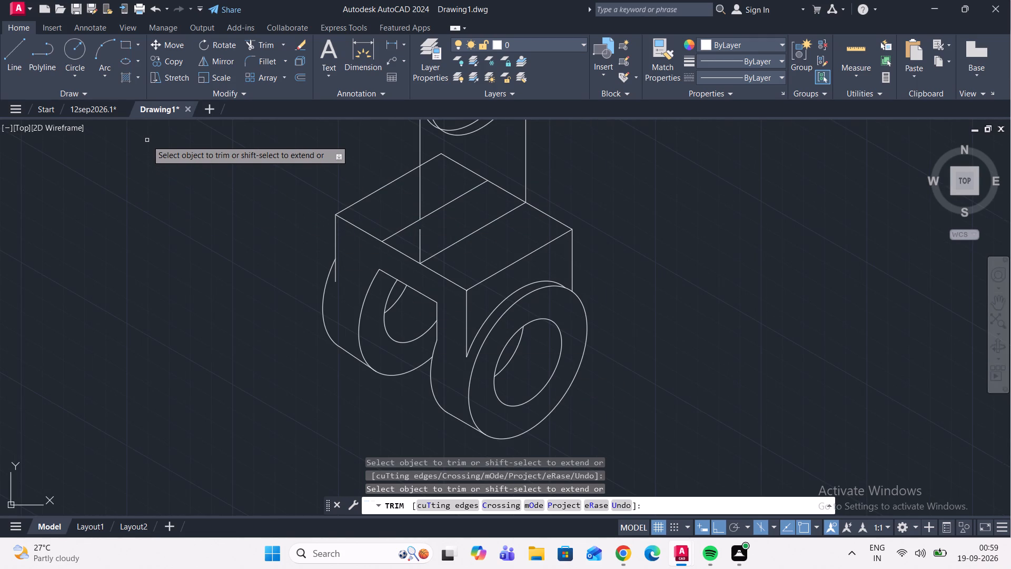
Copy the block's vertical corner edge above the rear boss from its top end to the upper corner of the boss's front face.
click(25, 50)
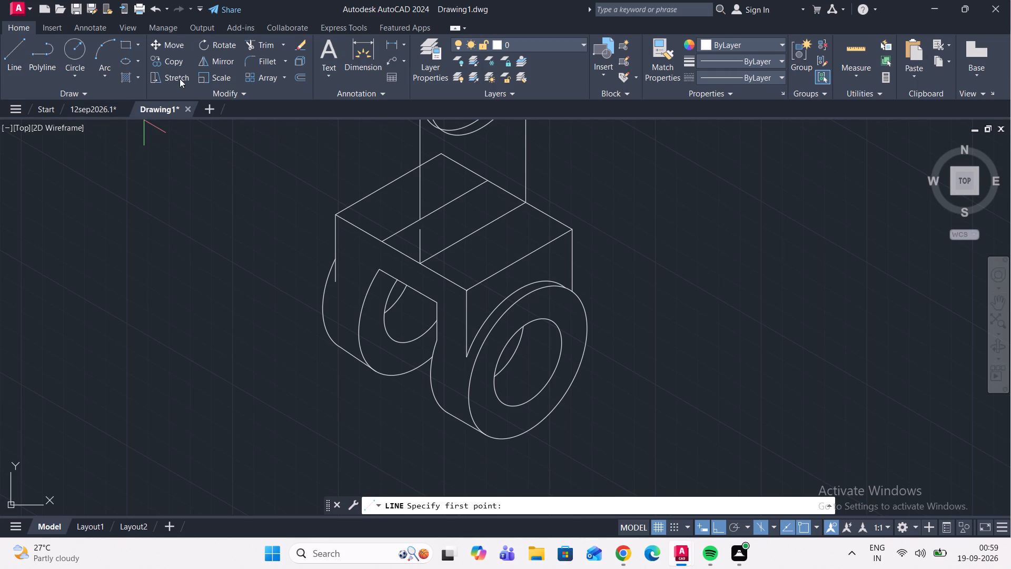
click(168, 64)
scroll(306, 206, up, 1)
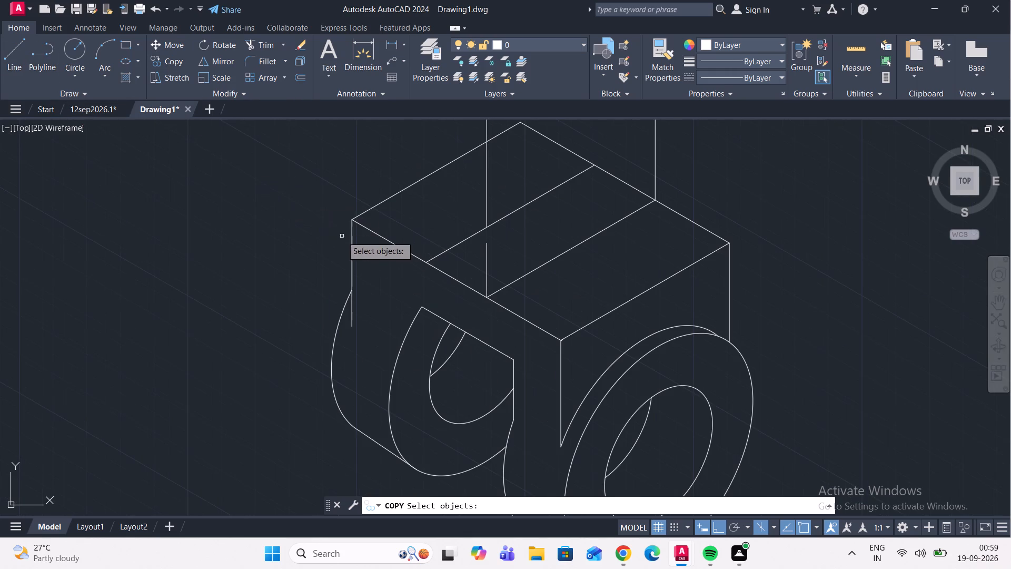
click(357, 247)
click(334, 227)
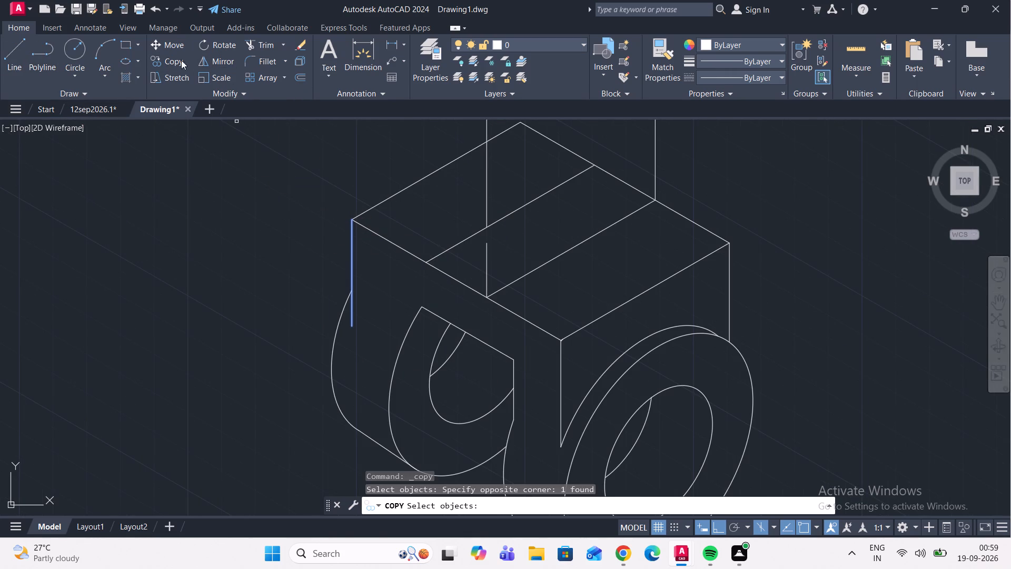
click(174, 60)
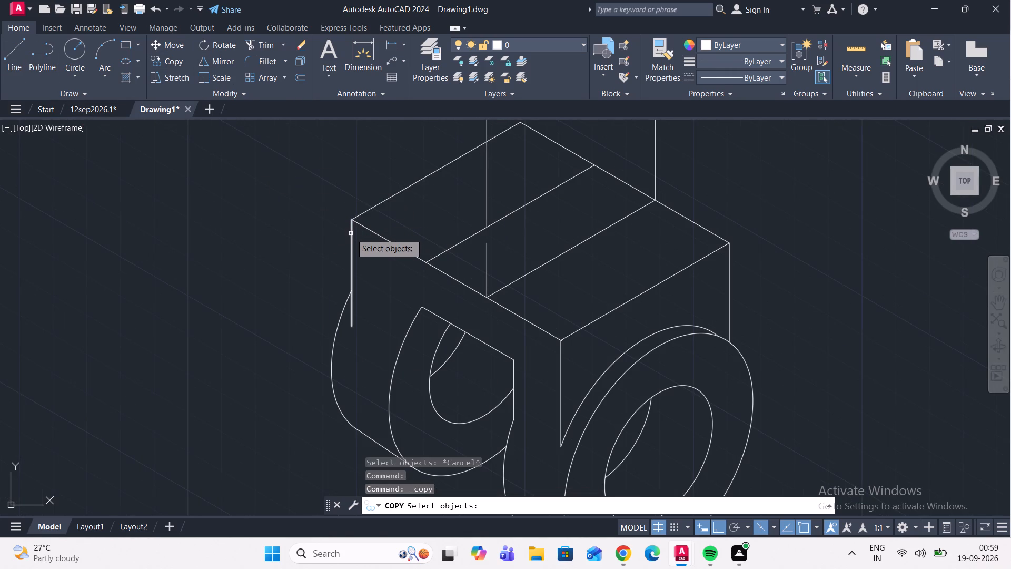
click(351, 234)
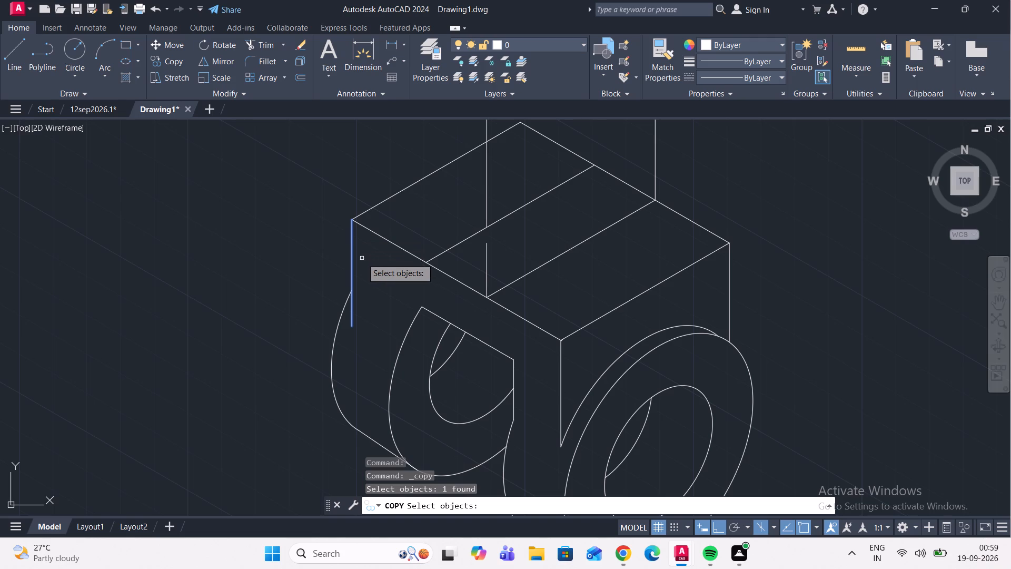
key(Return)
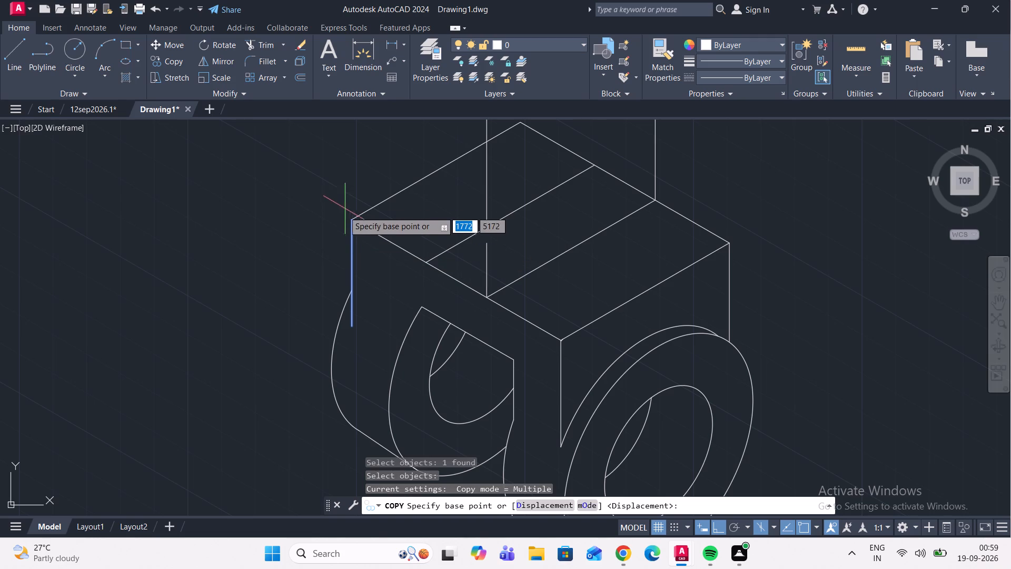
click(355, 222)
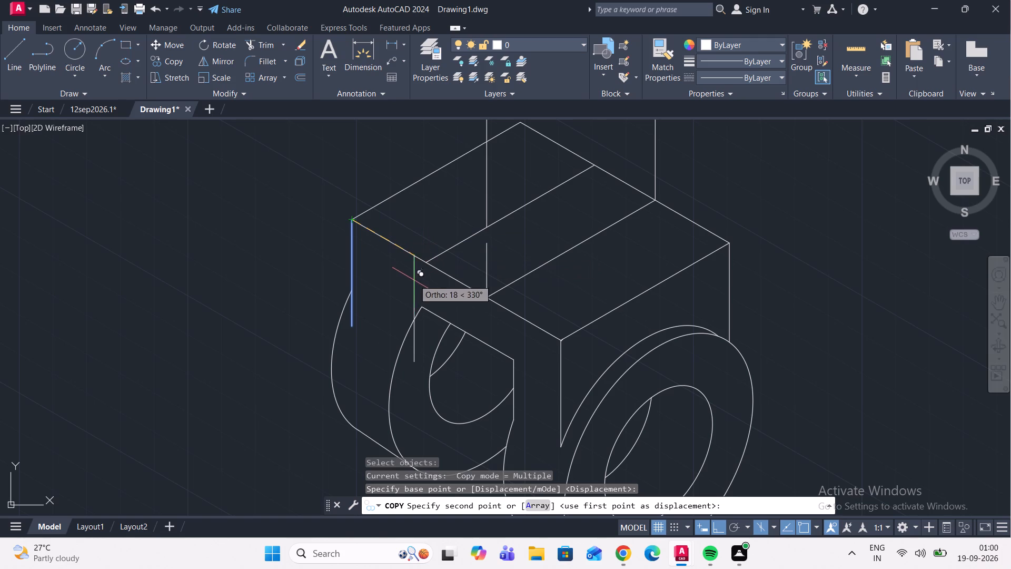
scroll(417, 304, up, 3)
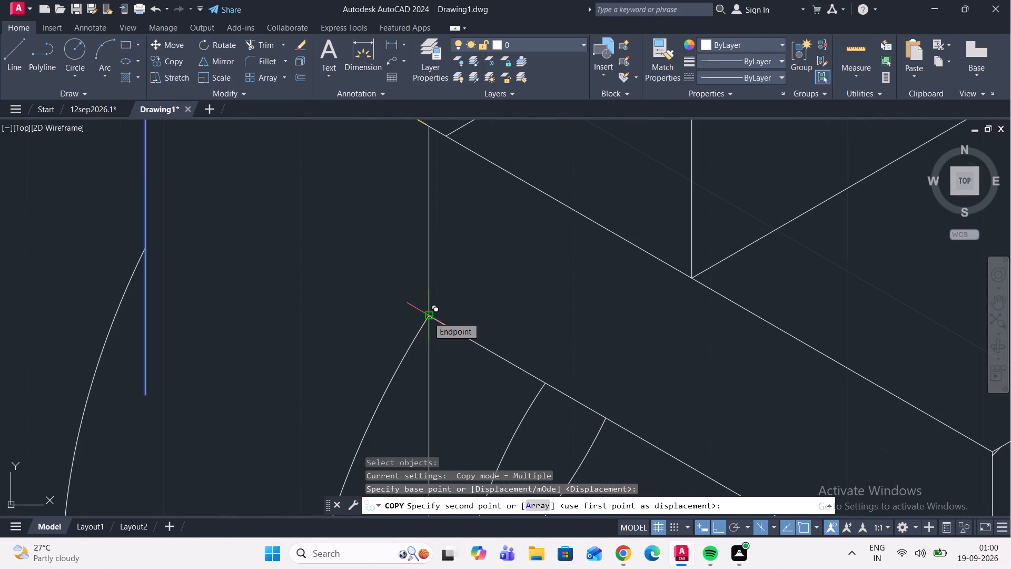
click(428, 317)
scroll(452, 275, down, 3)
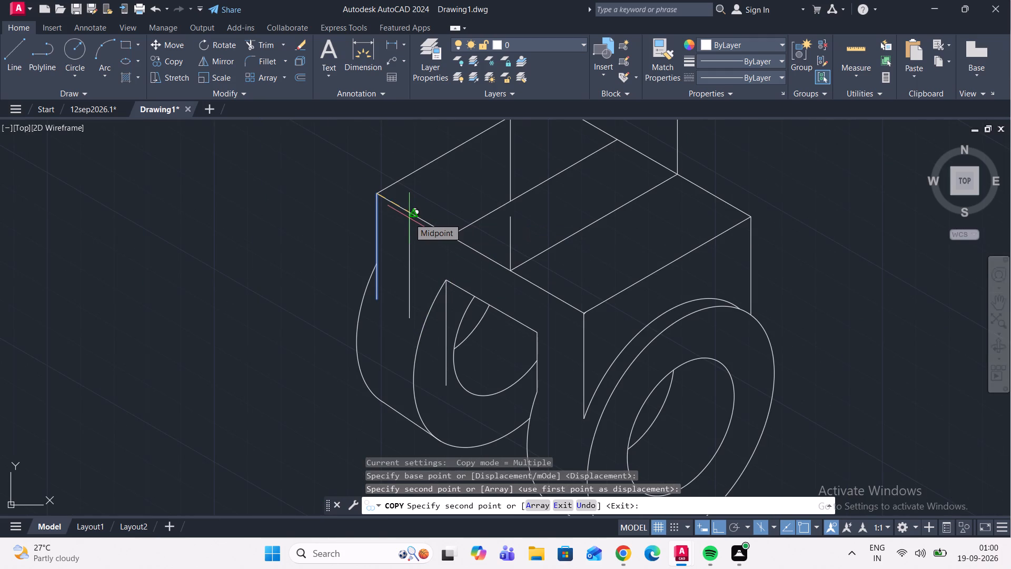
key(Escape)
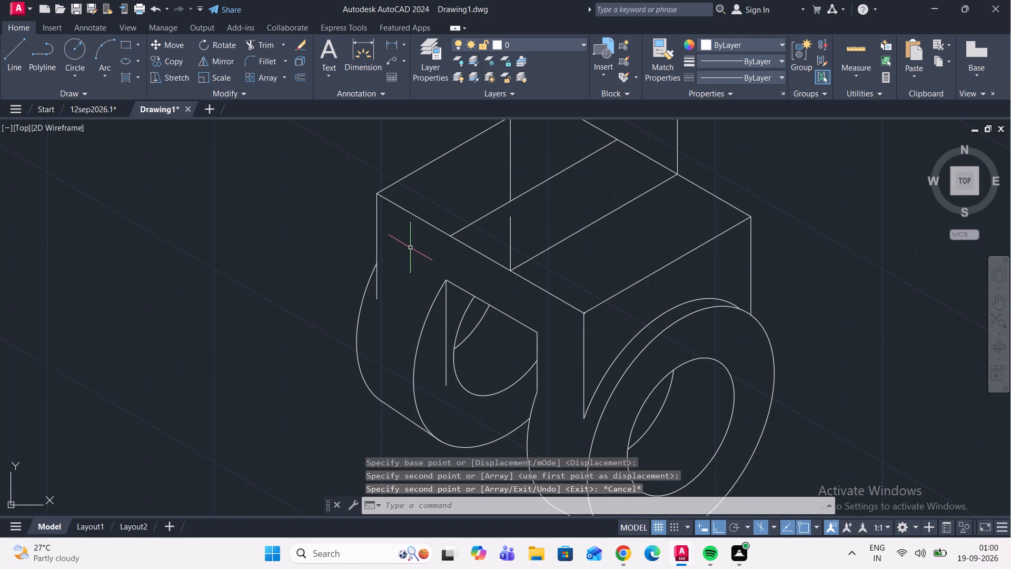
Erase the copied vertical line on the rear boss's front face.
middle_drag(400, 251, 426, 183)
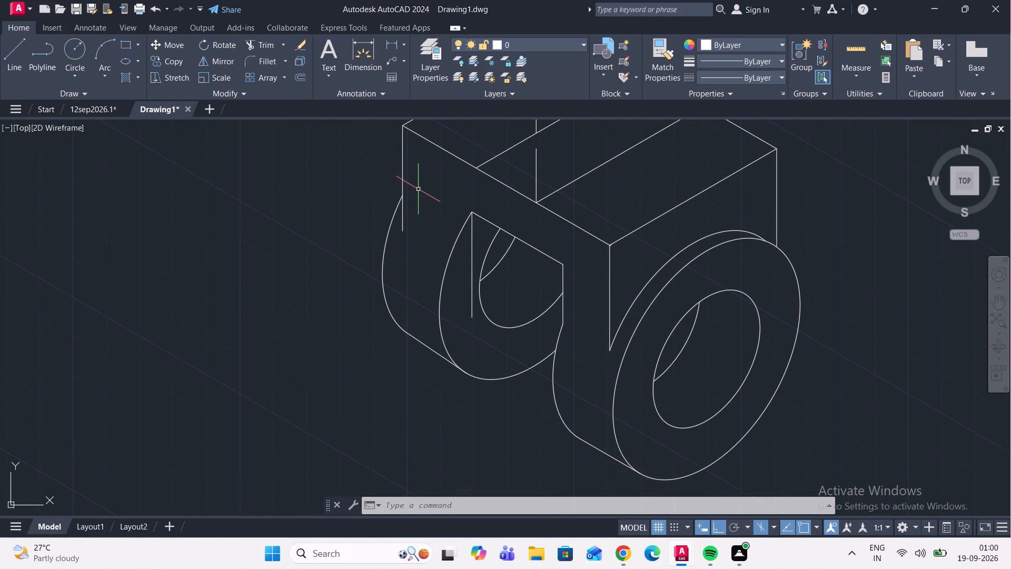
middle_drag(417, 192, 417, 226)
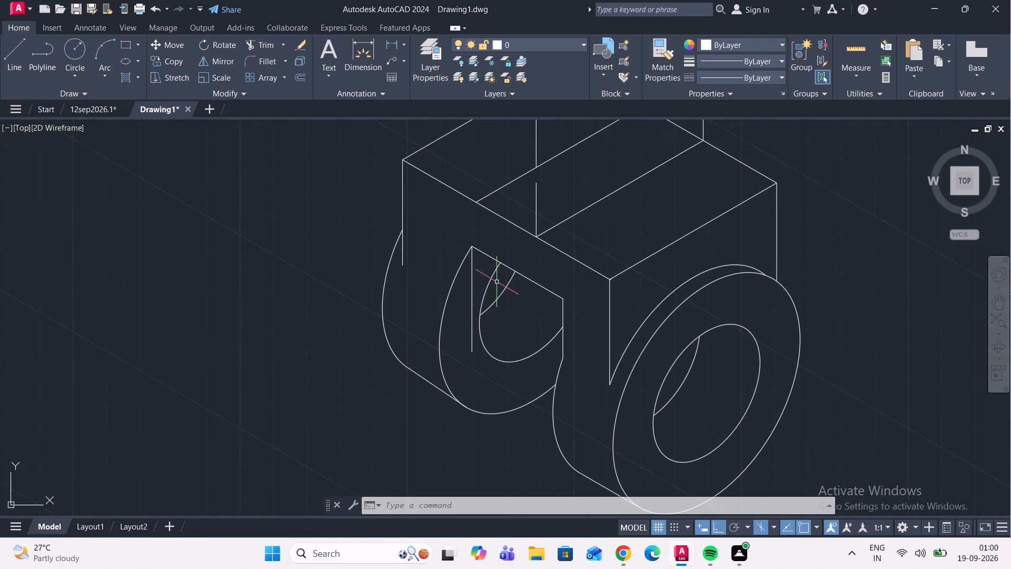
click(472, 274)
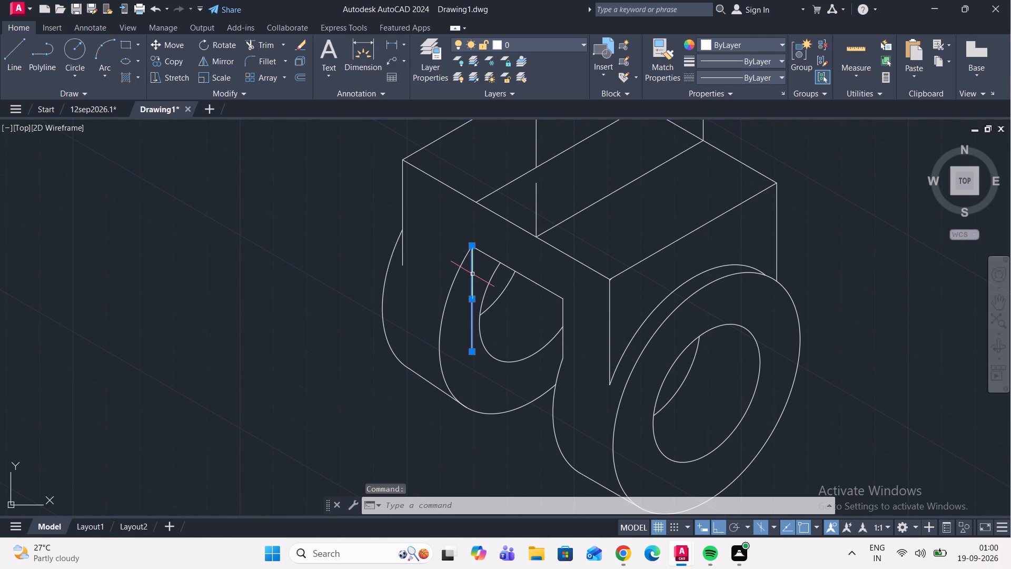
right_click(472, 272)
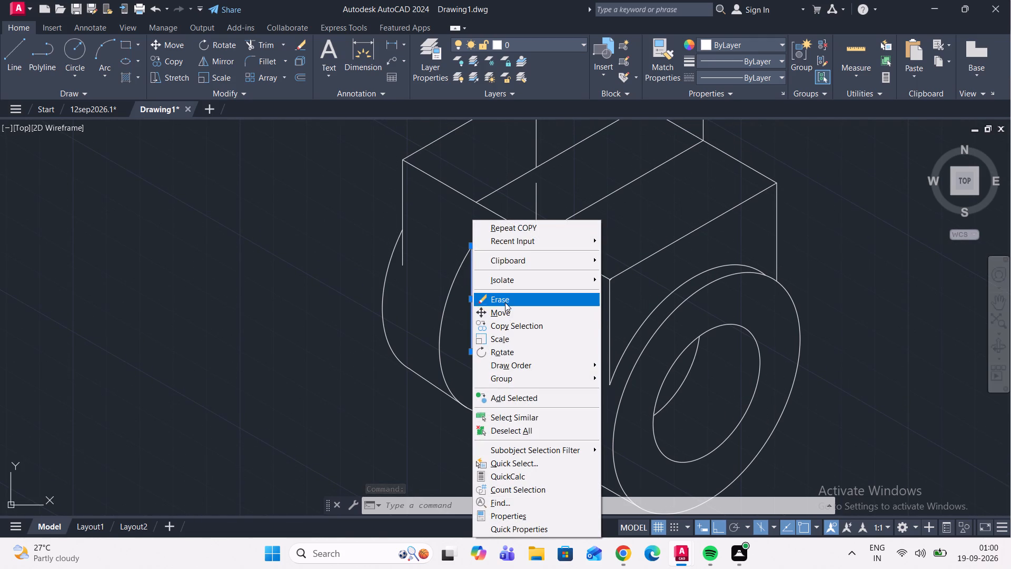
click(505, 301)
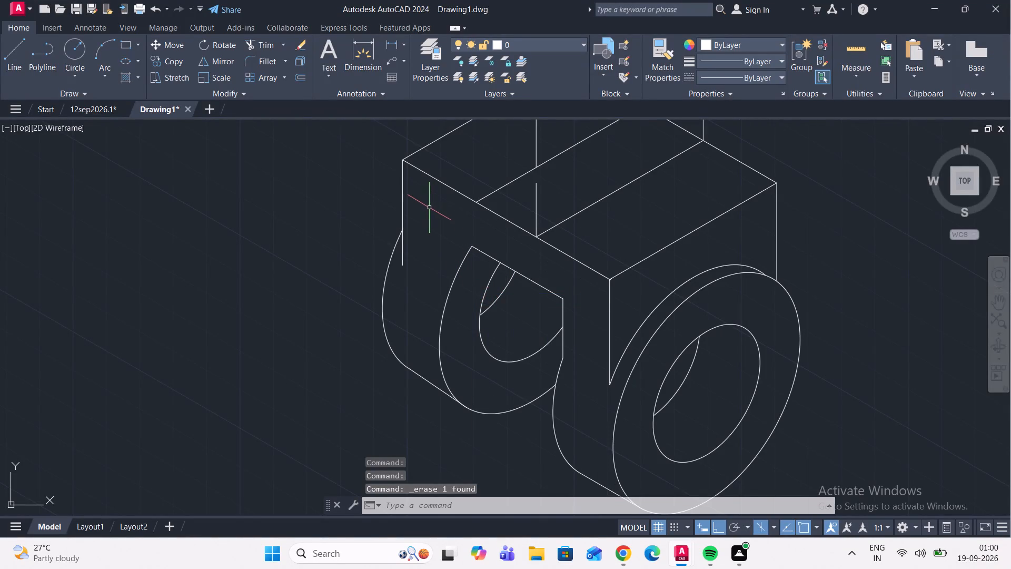
Copy the block's vertical corner edge above the rear boss 14 units along the top edge running toward the front boss.
scroll(420, 204, up, 1)
click(420, 204)
click(366, 187)
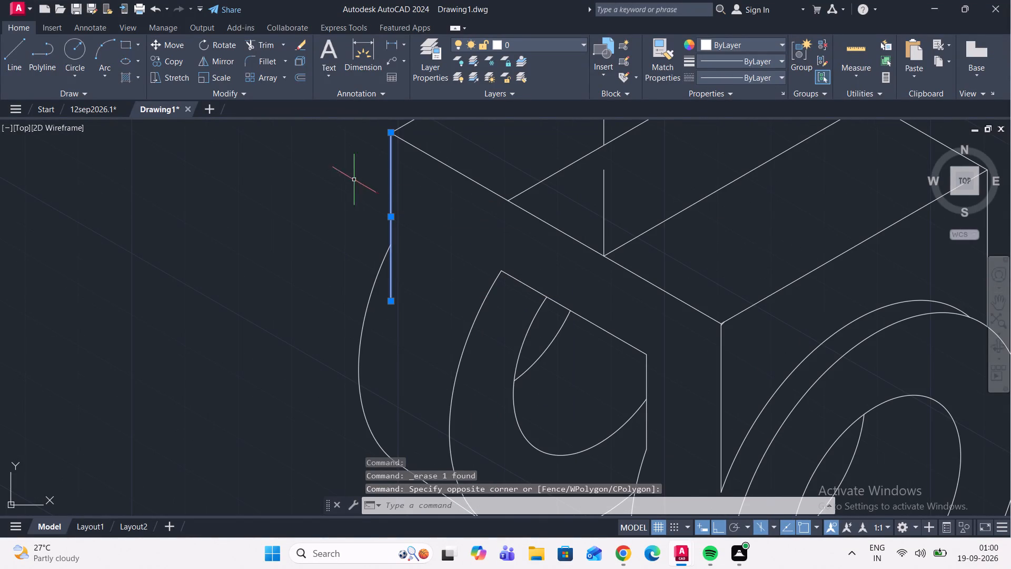
click(174, 57)
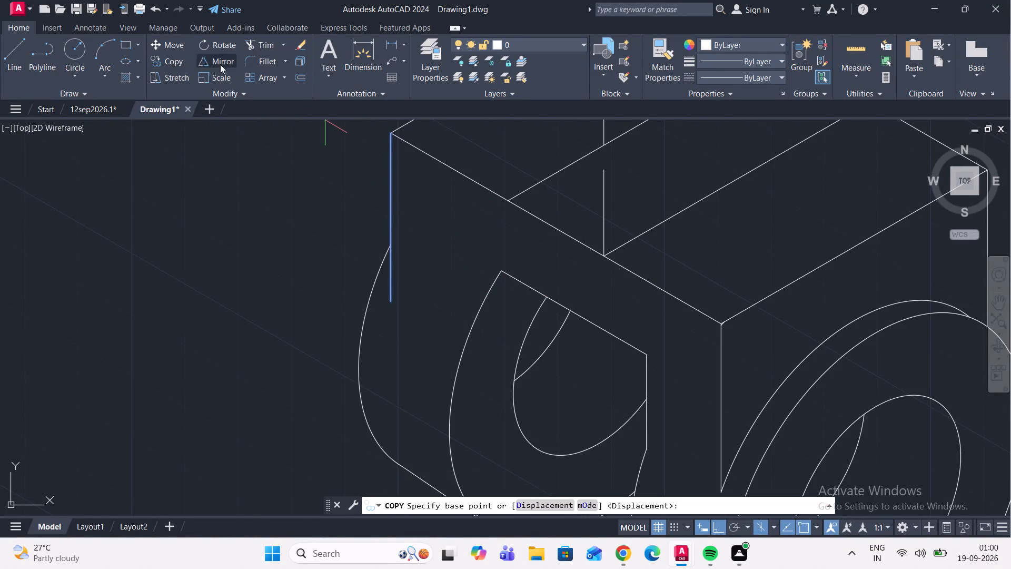
click(390, 133)
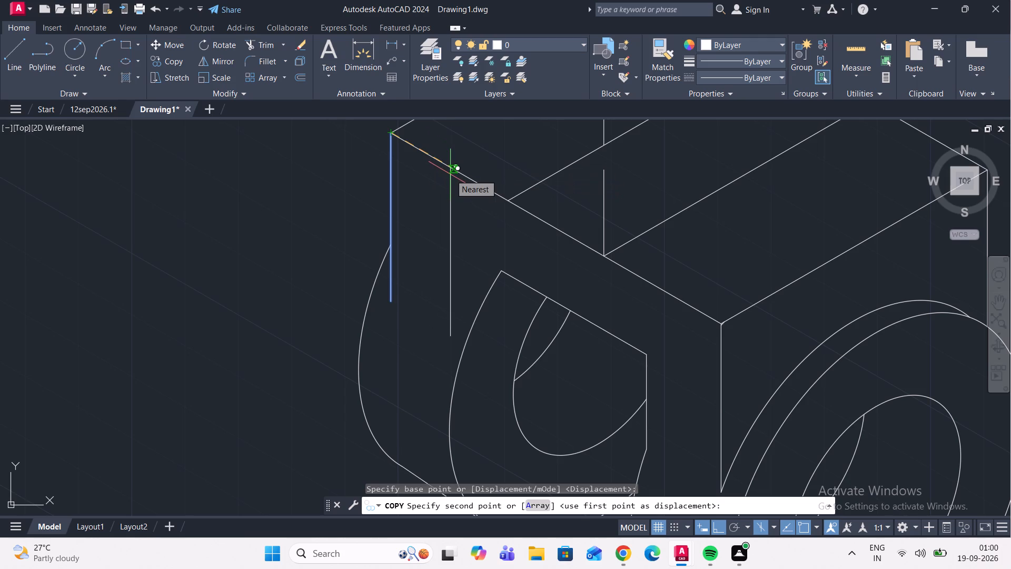
key(1)
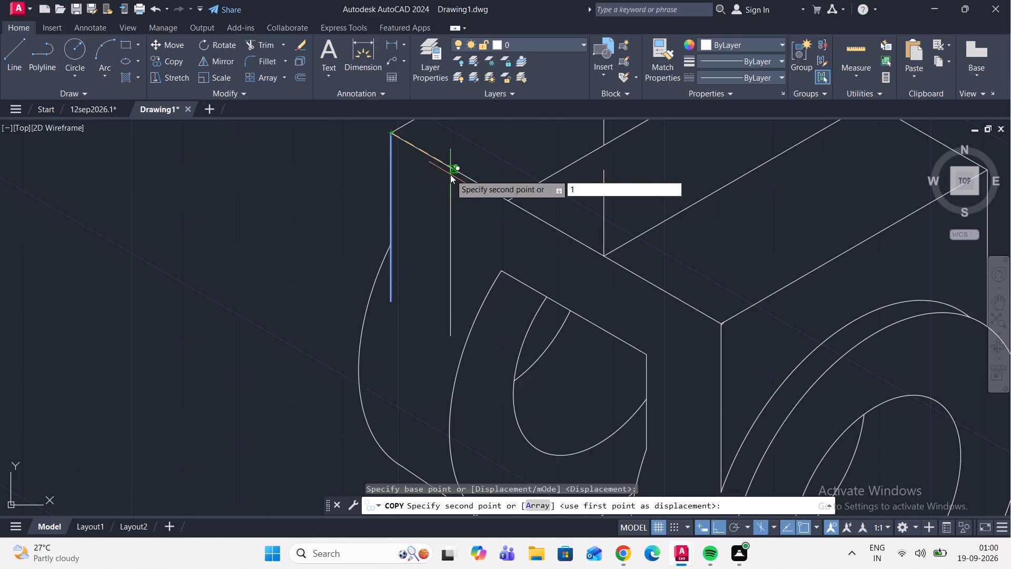
key(4)
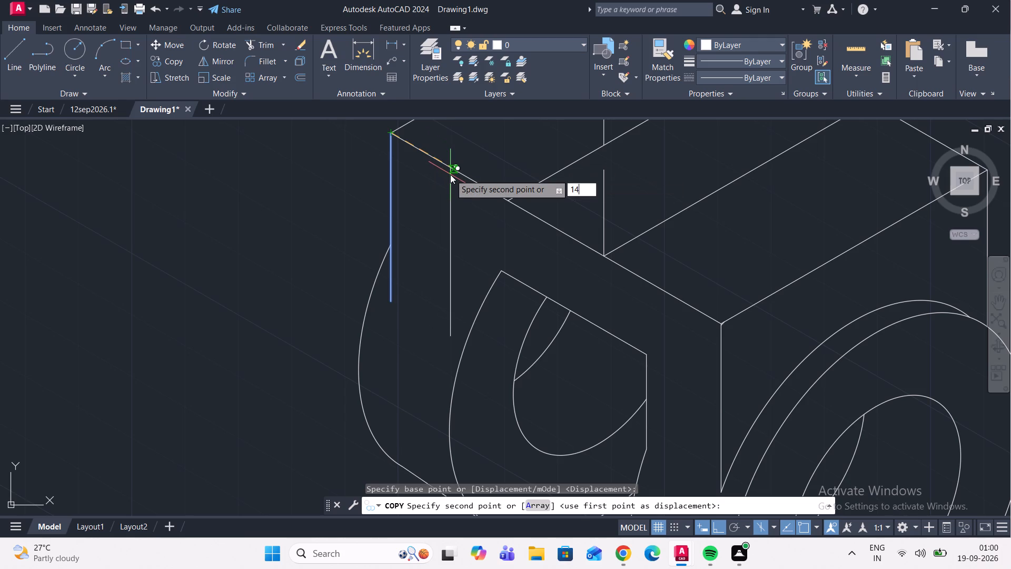
key(Return)
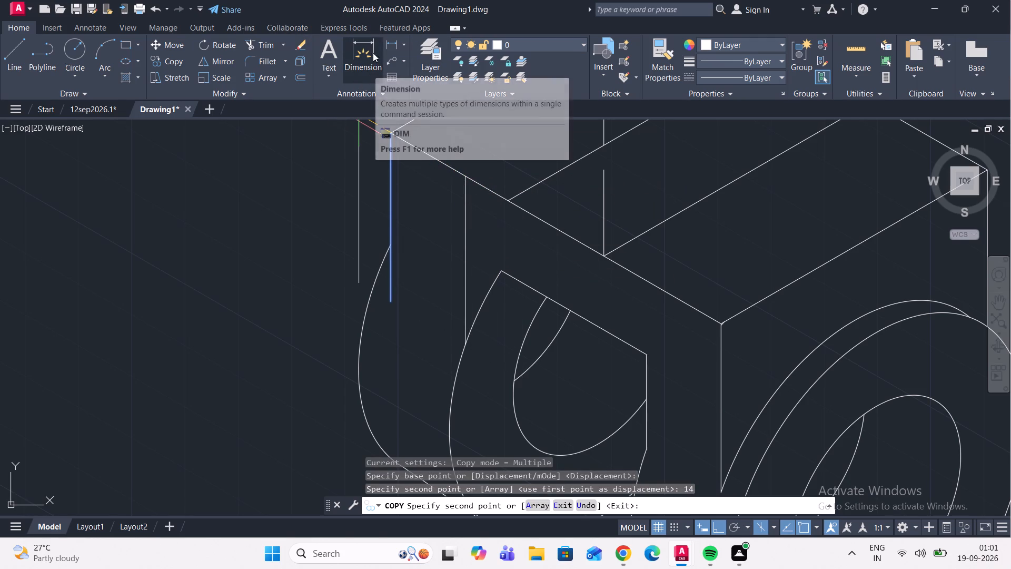
key(Escape)
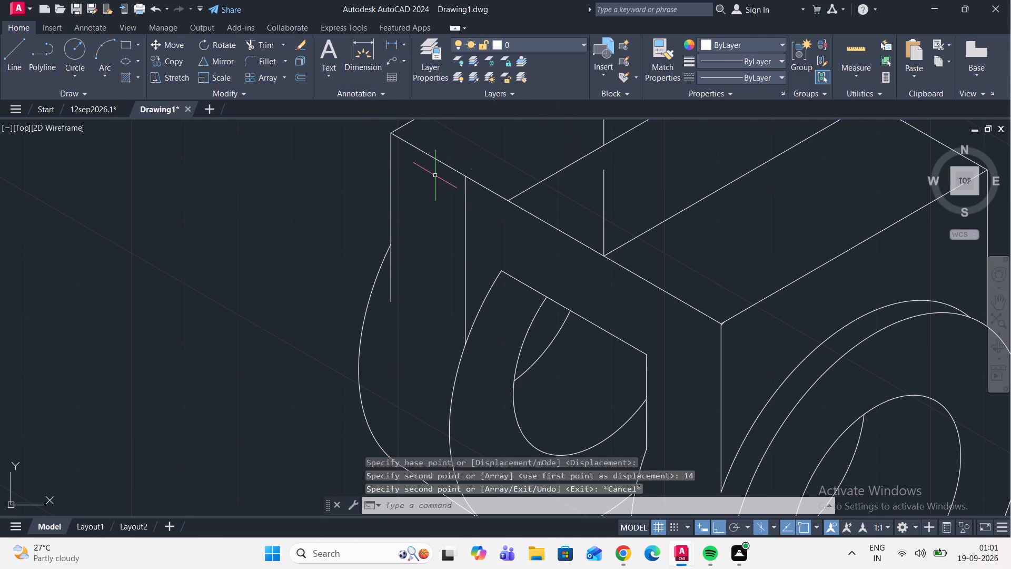
Trim the rear boss's front arc back to the copied vertical line and extend the recess's straight upper edge to that line.
scroll(413, 170, down, 1)
scroll(395, 165, up, 1)
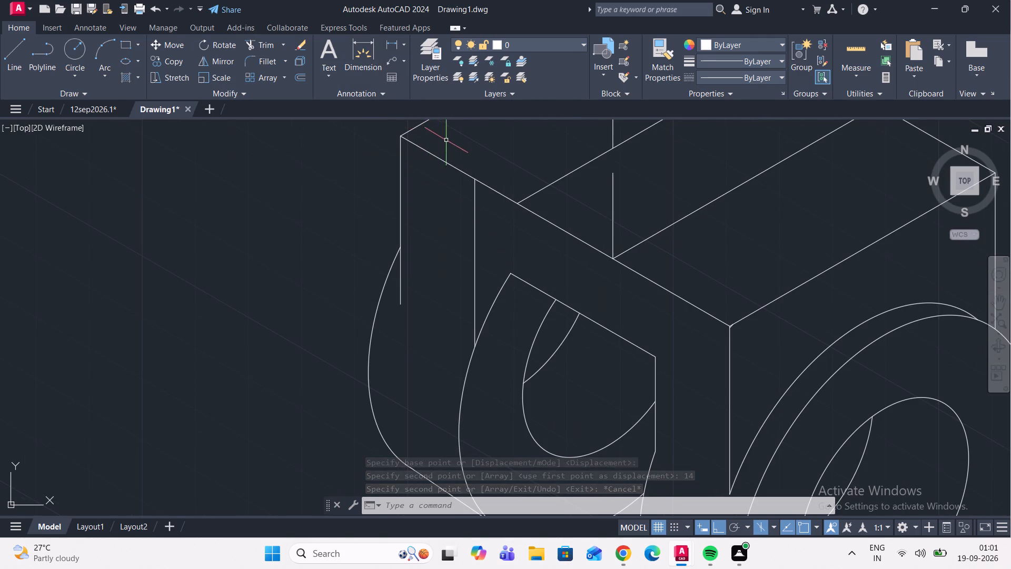
scroll(461, 133, down, 1)
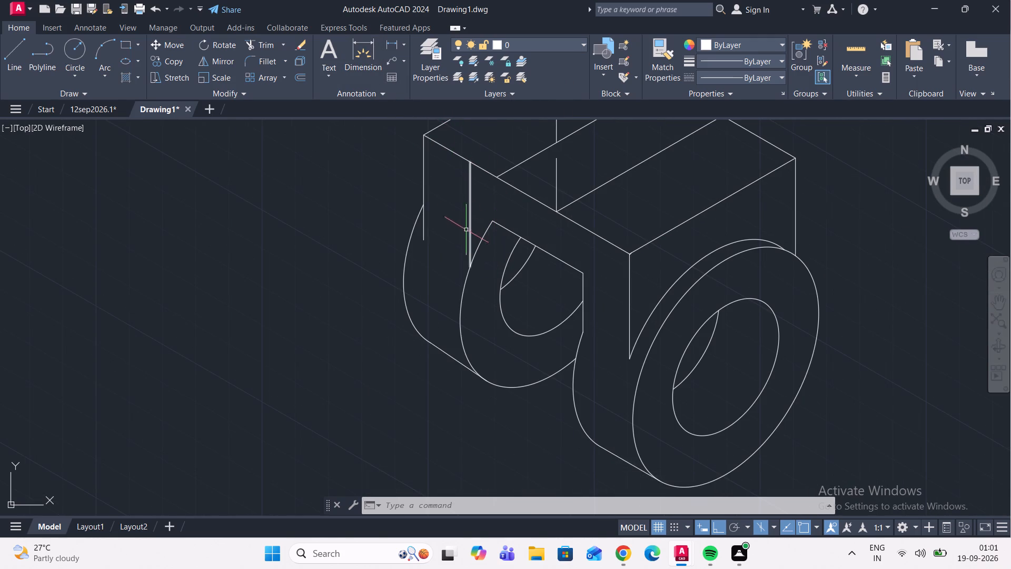
click(260, 43)
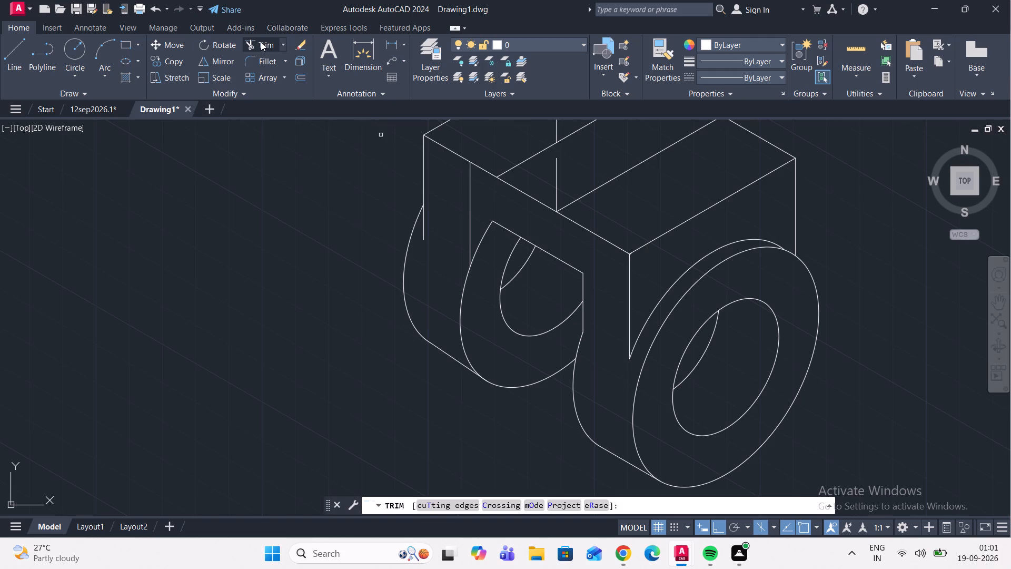
click(480, 243)
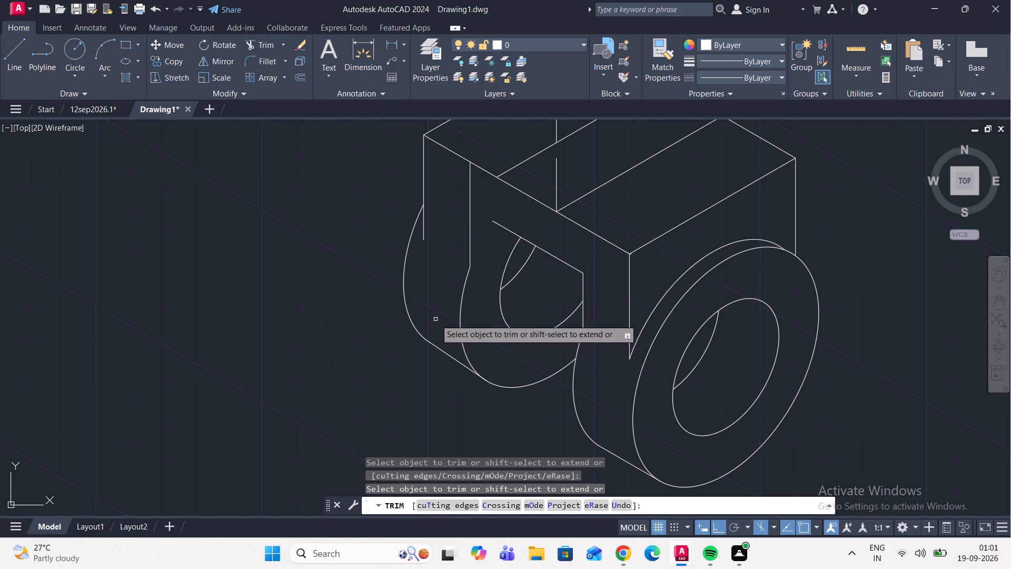
shift+click(514, 235)
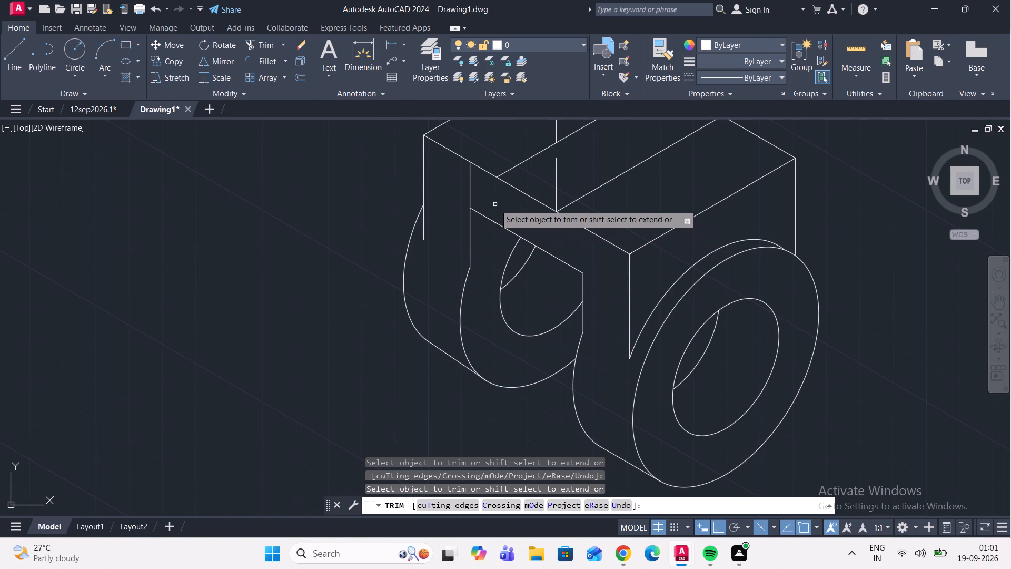
Examine the block, both bosses and the holed upright for edges still missing or needing cleanup.
scroll(495, 204, down, 1)
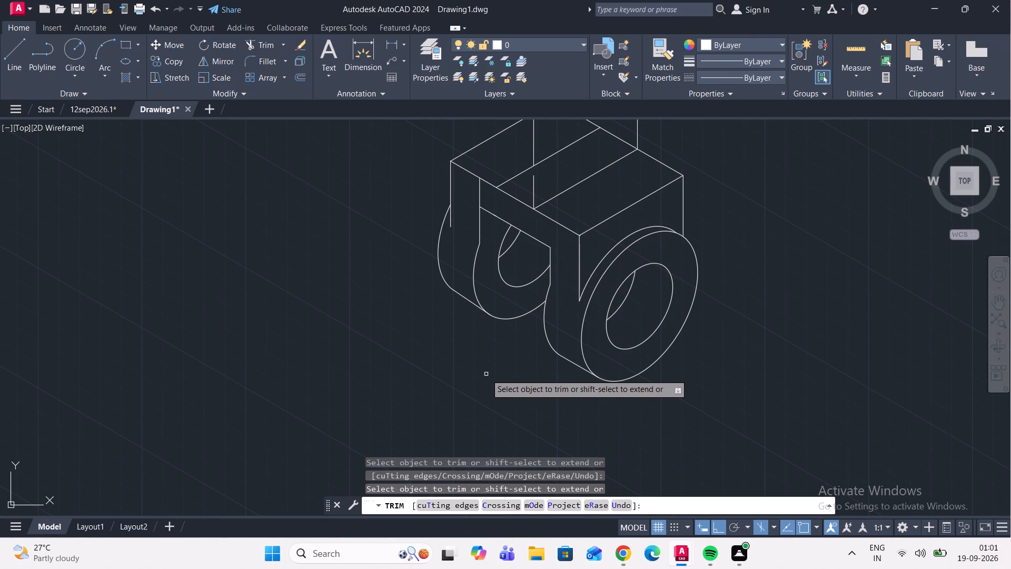
middle_drag(478, 400, 484, 425)
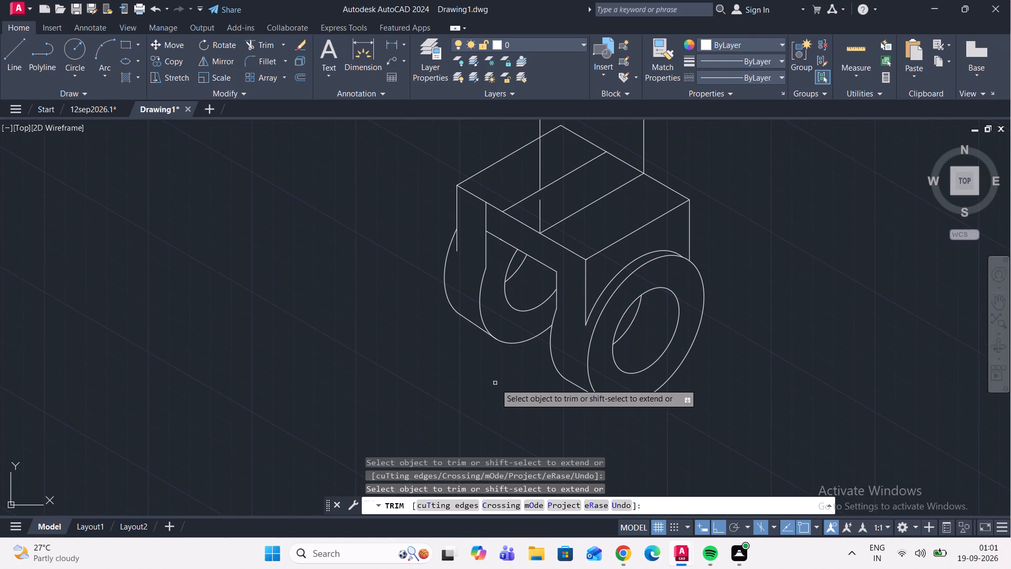
scroll(499, 394, down, 2)
middle_drag(507, 388, 516, 386)
scroll(521, 379, up, 2)
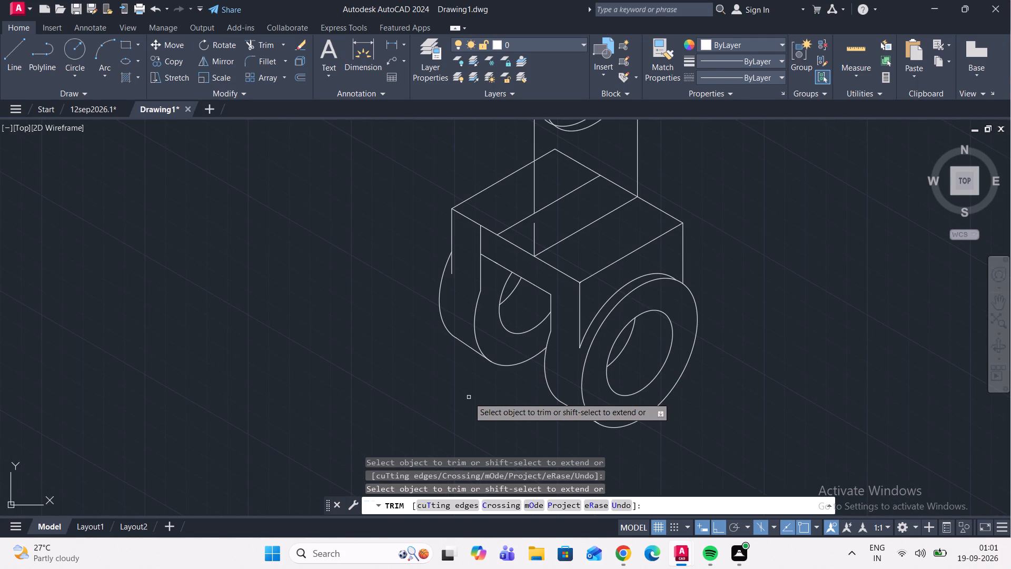
middle_drag(466, 397, 463, 398)
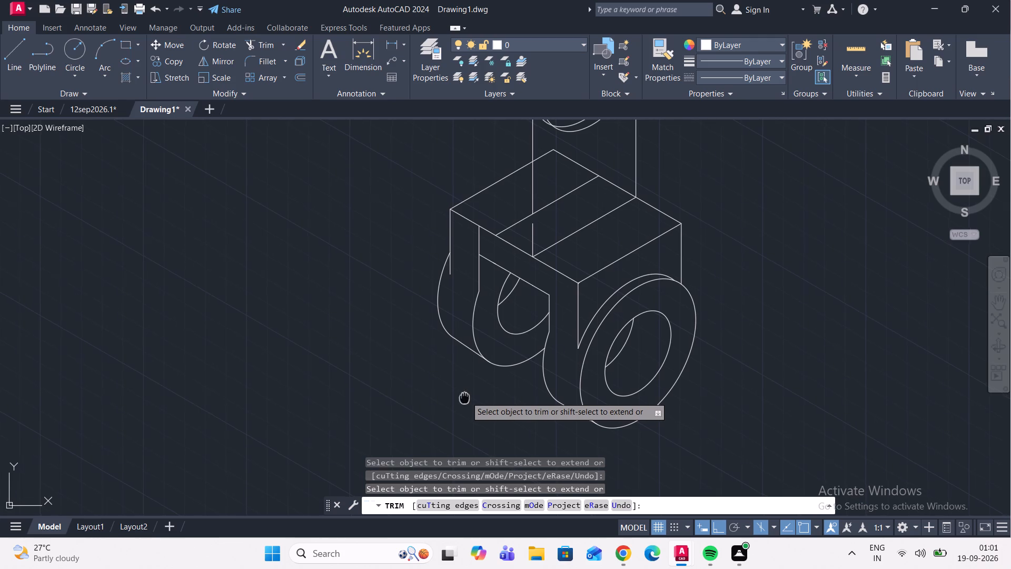
middle_drag(463, 398, 459, 409)
middle_drag(411, 255, 408, 329)
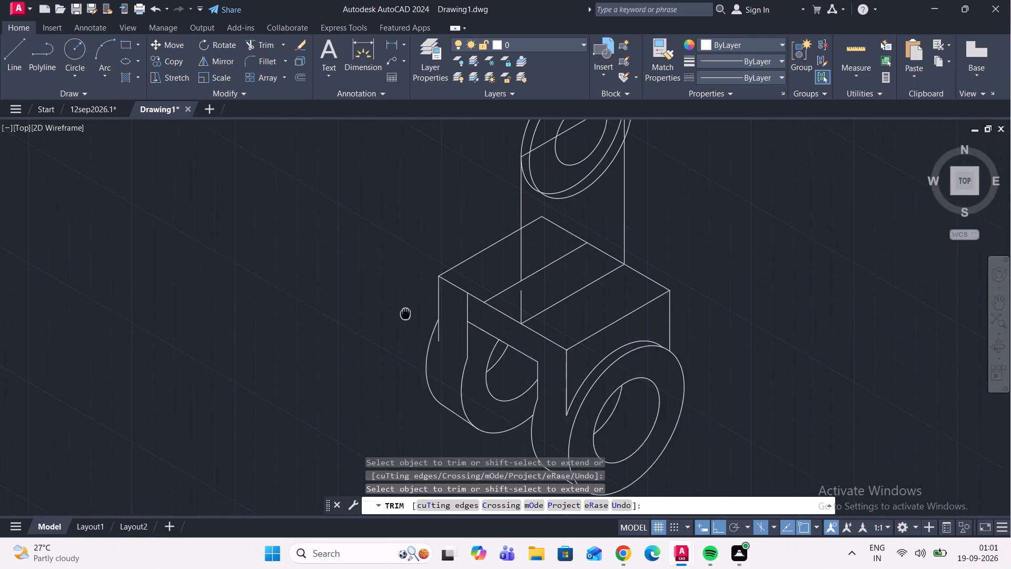
middle_drag(408, 329, 412, 356)
scroll(418, 303, down, 1)
scroll(427, 248, up, 1)
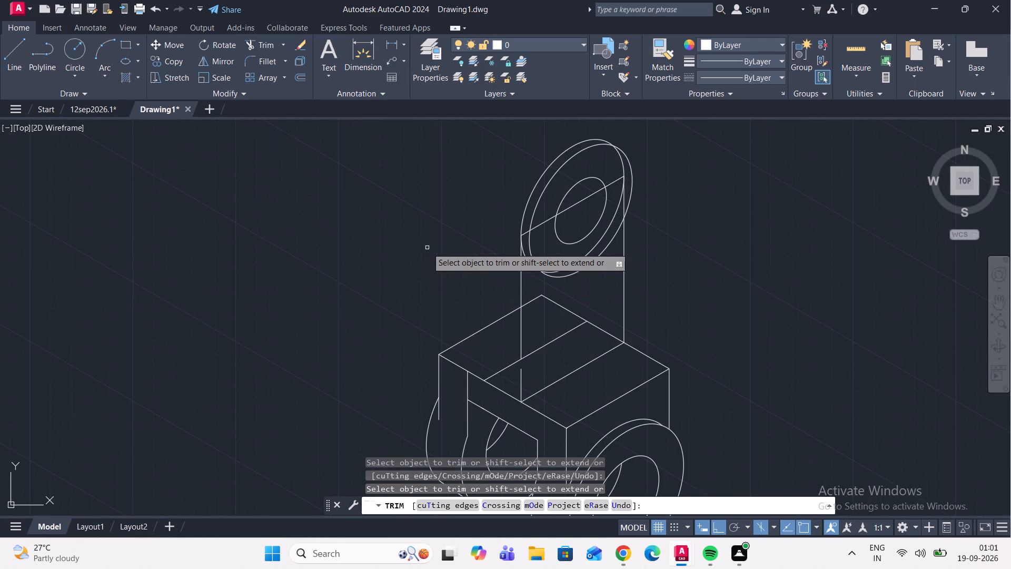
key(Escape)
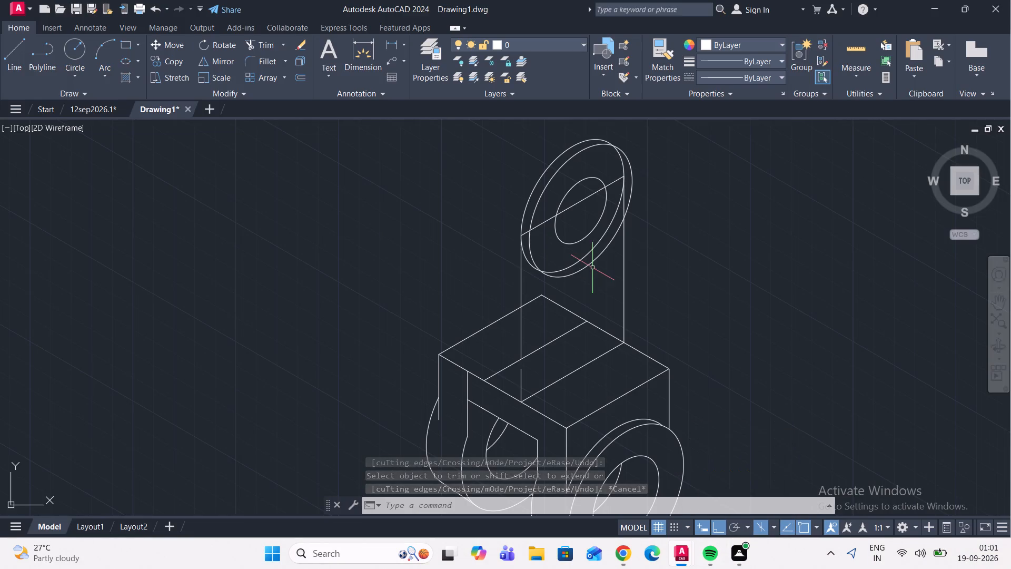
scroll(592, 266, down, 1)
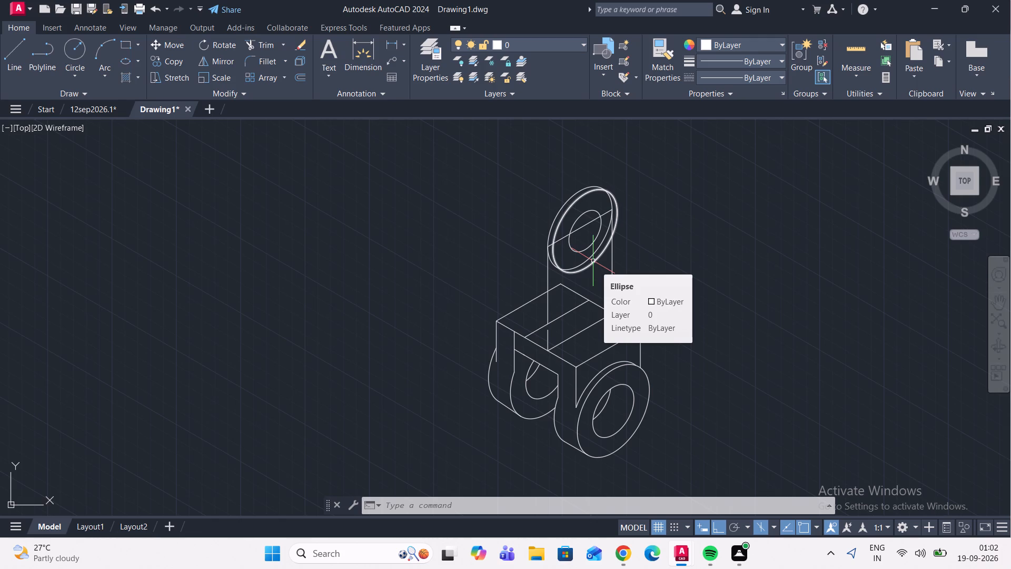
scroll(573, 324, up, 1)
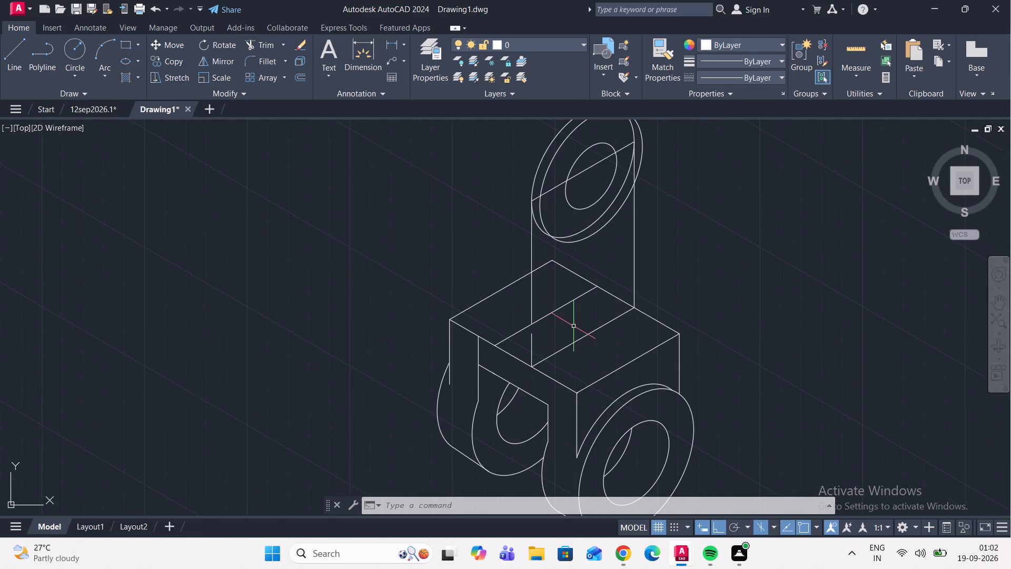
middle_drag(572, 324, 614, 417)
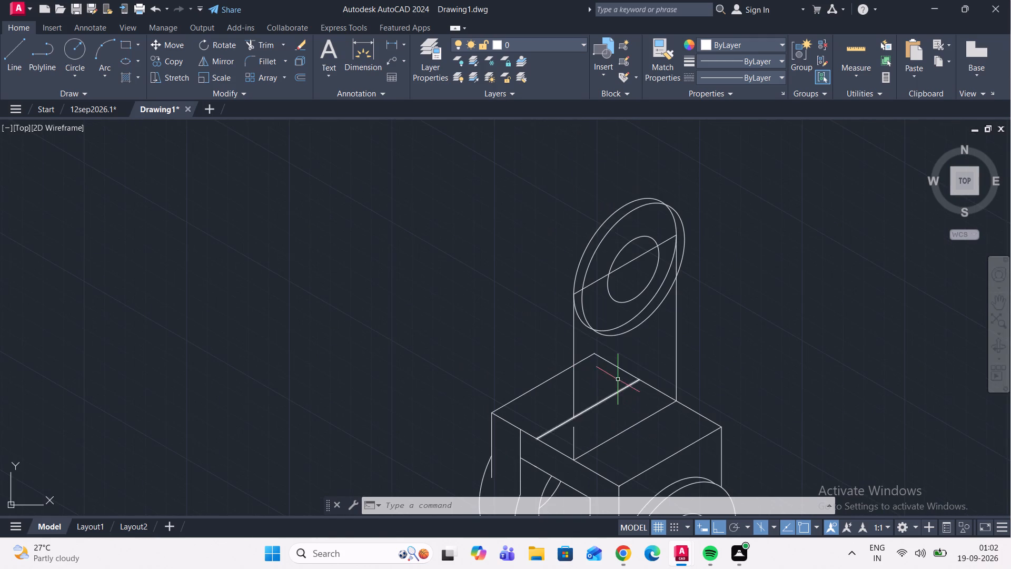
middle_drag(608, 337, 632, 364)
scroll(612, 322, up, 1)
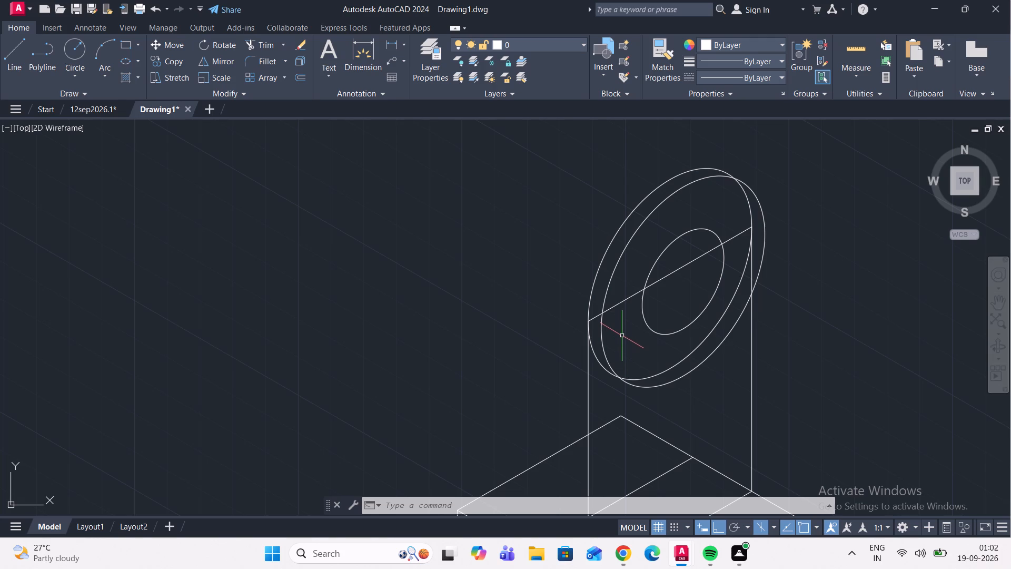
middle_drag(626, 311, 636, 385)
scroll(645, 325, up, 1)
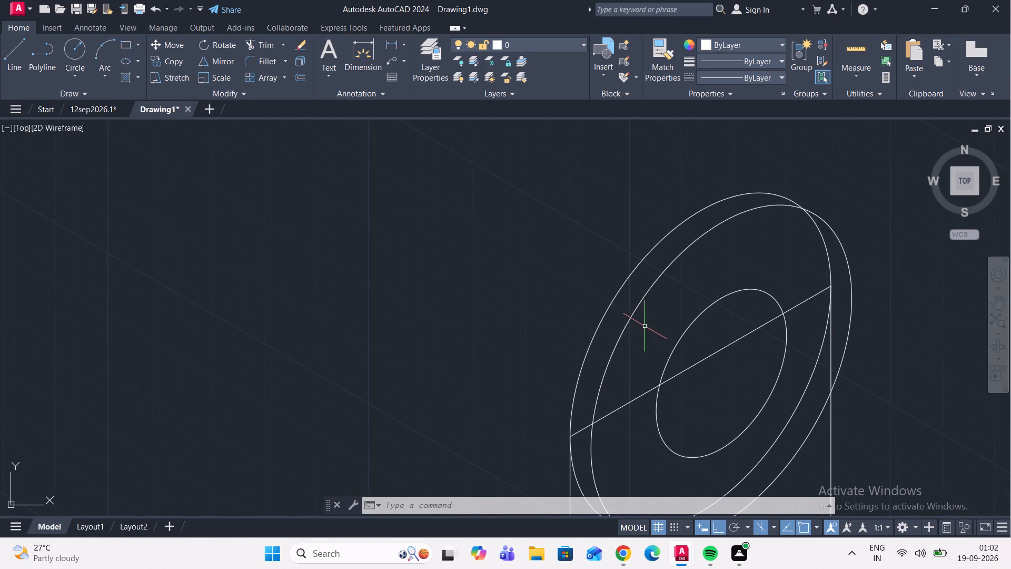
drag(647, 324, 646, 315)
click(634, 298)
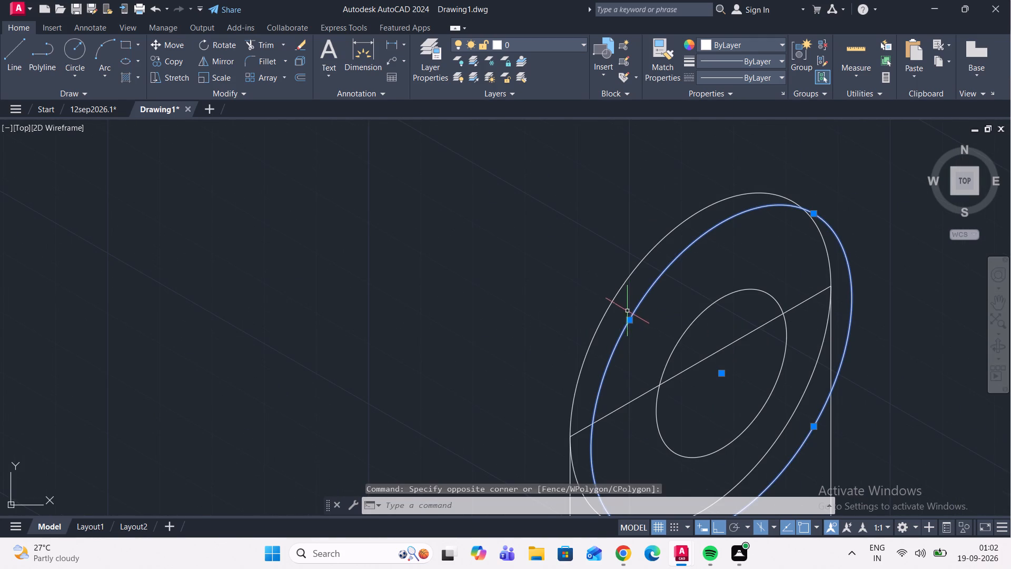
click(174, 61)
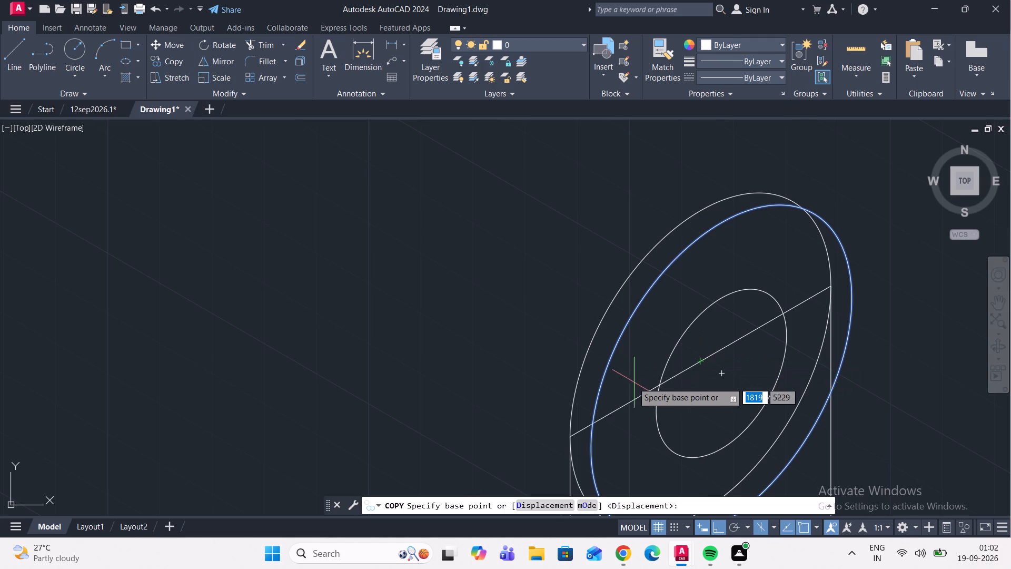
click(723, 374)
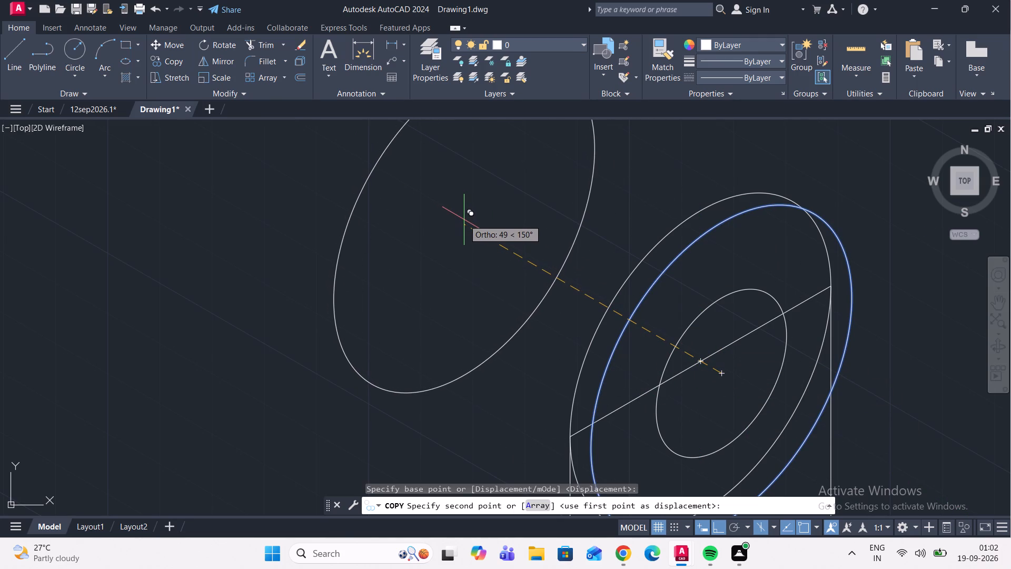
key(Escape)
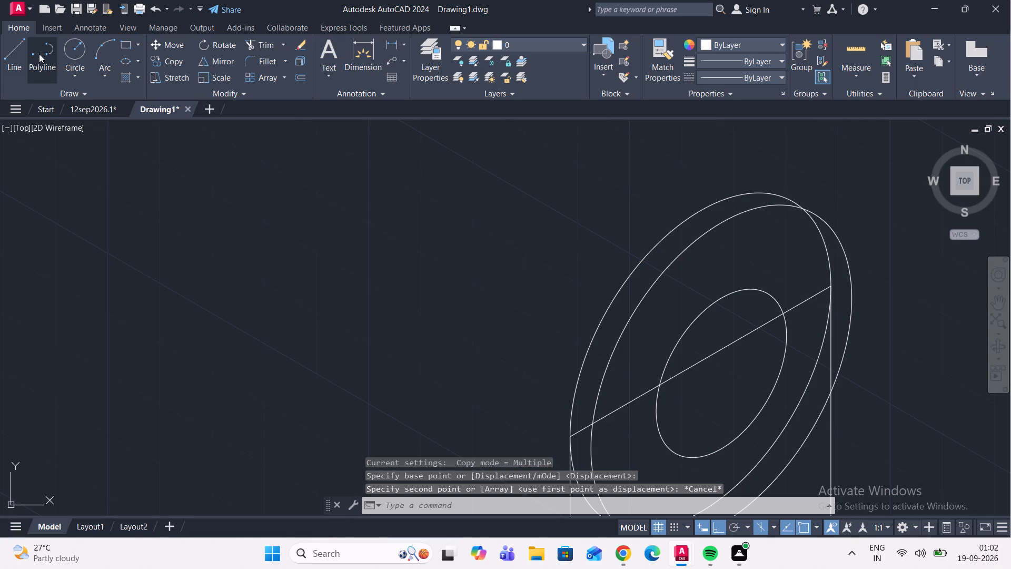
Draw a line 42 units long at 150° from the midpoint of the slanted line across the upright's circles.
click(22, 52)
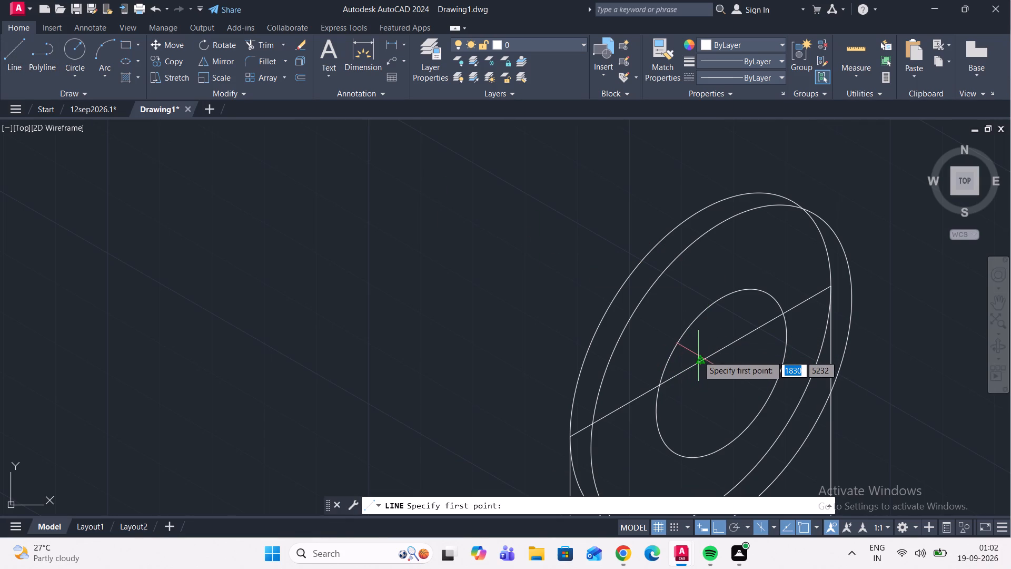
scroll(699, 356, up, 4)
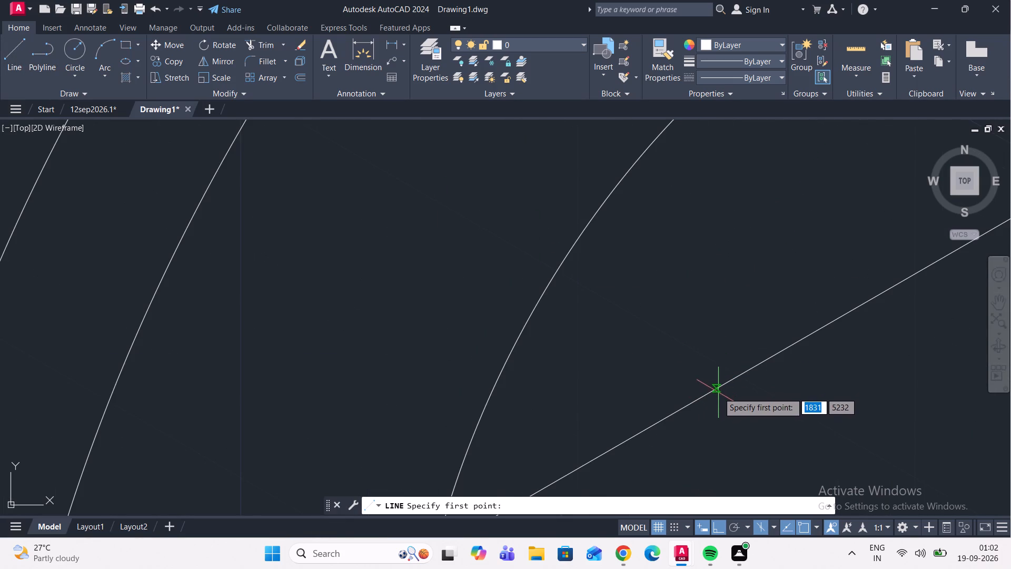
click(702, 399)
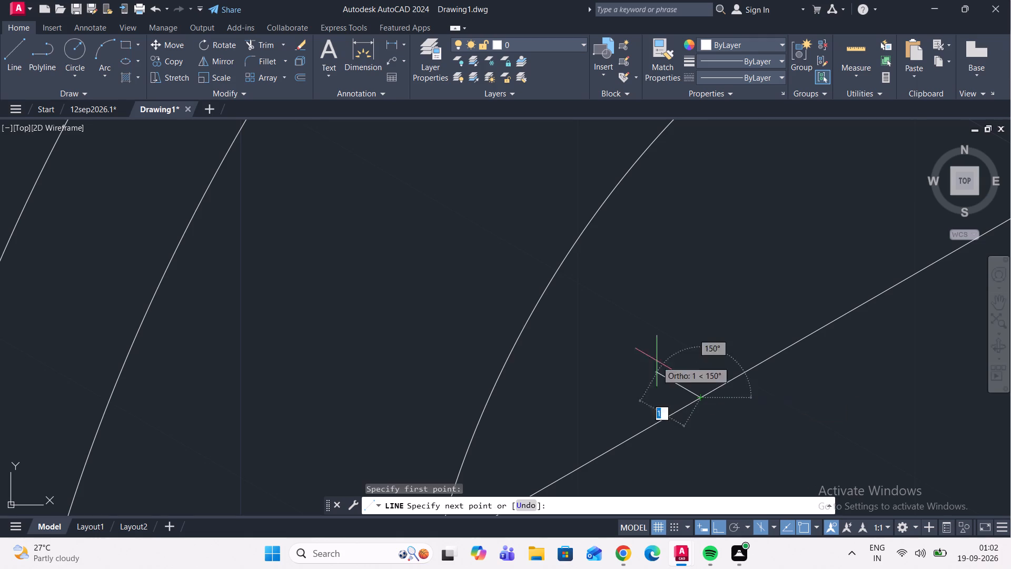
scroll(577, 302, down, 4)
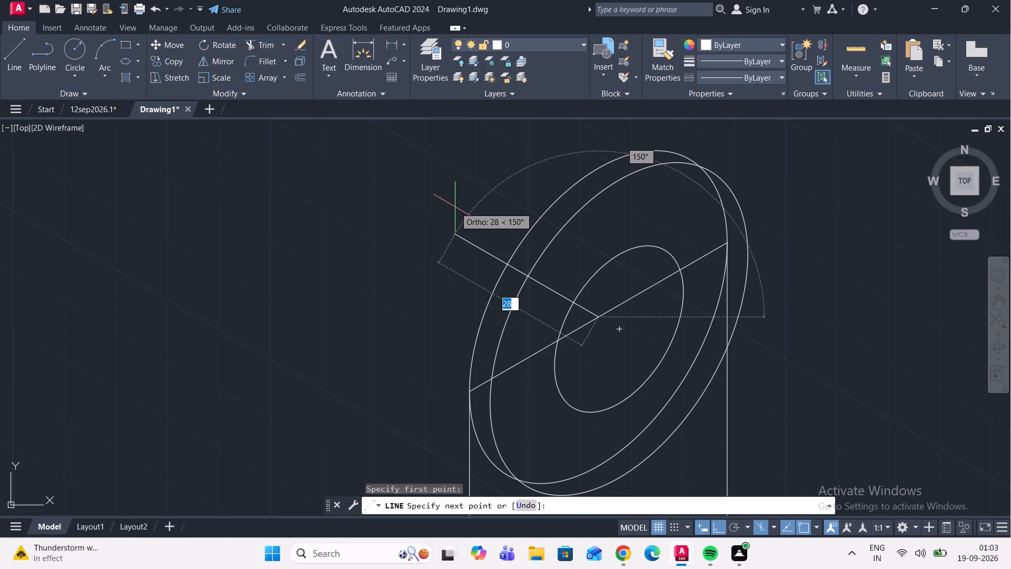
key(4)
key(2)
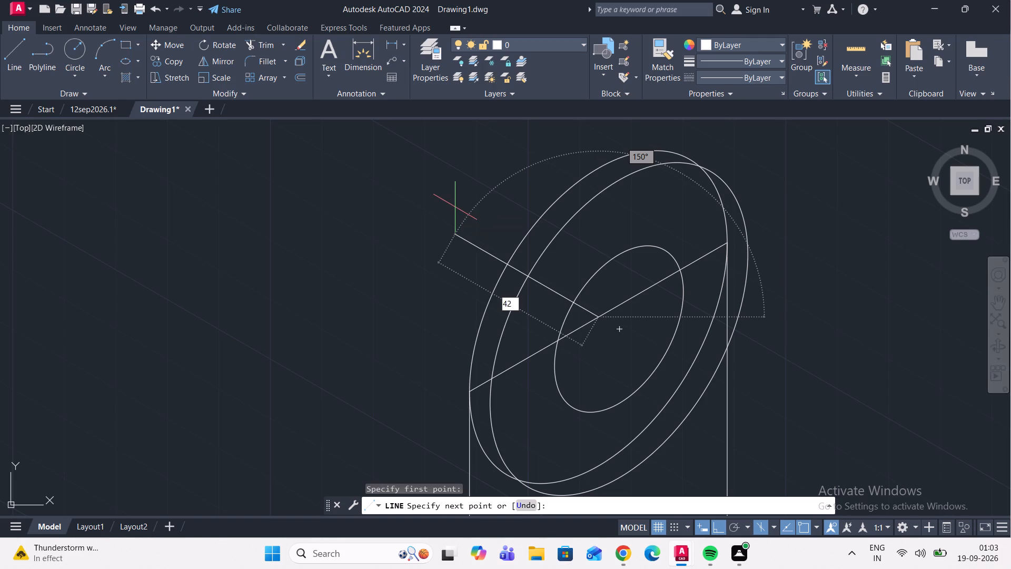
key(Return)
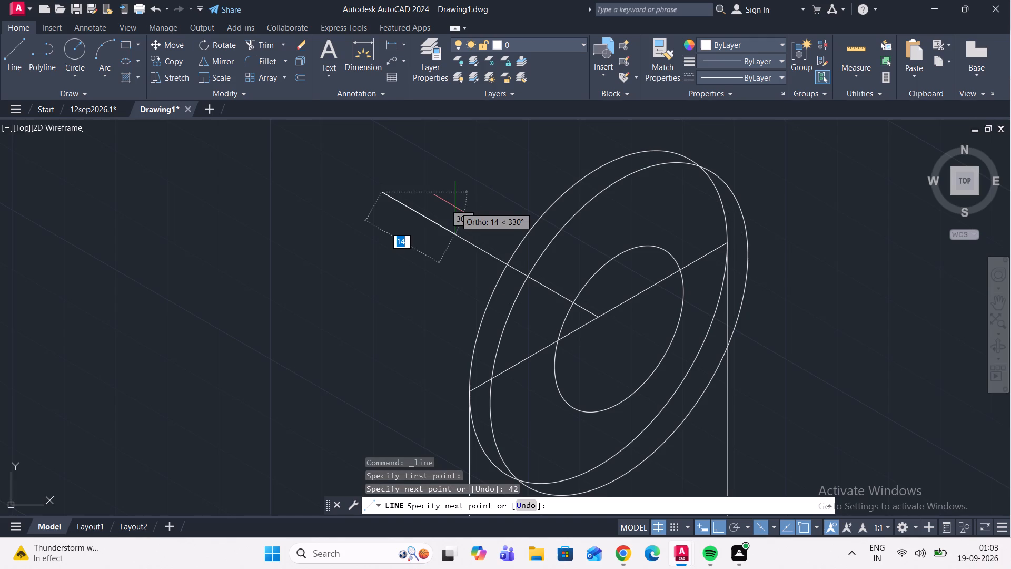
key(Escape)
scroll(464, 204, down, 2)
middle_drag(498, 199, 581, 210)
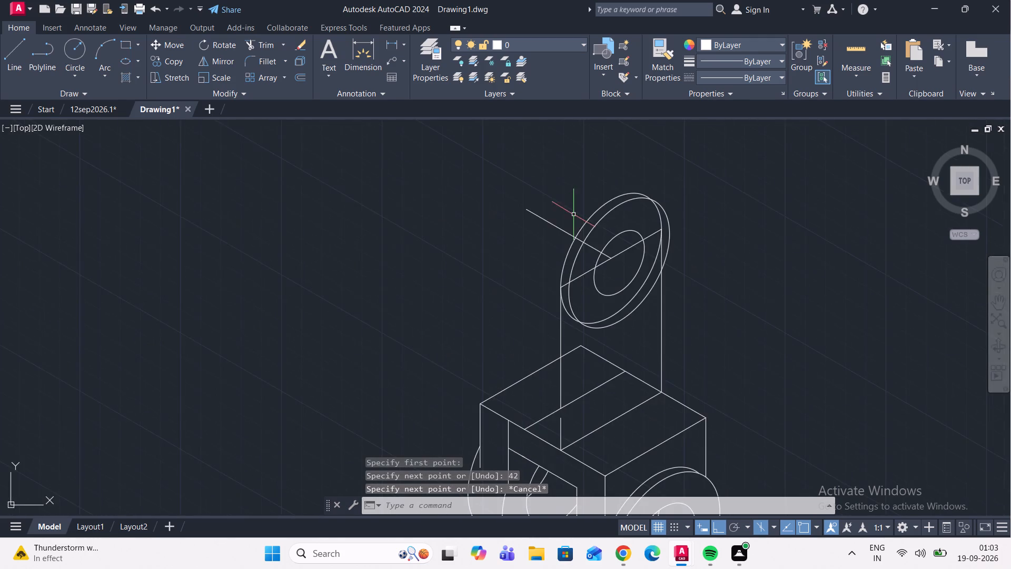
Draw a radius 25 isocircle in the right isoplane, centred on the free end of the 42-unit line extending from the upright.
scroll(557, 203, up, 2)
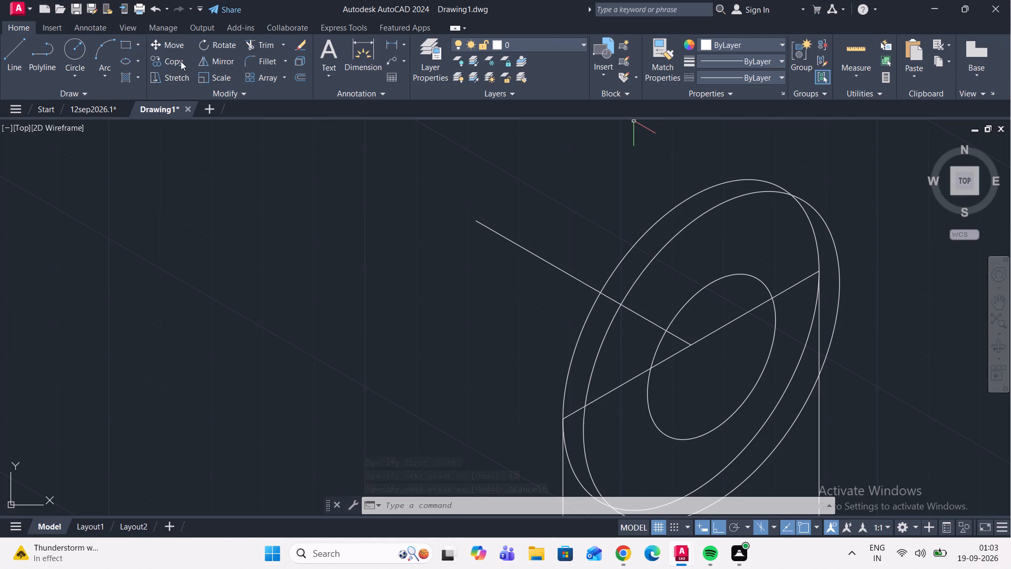
double_click(138, 62)
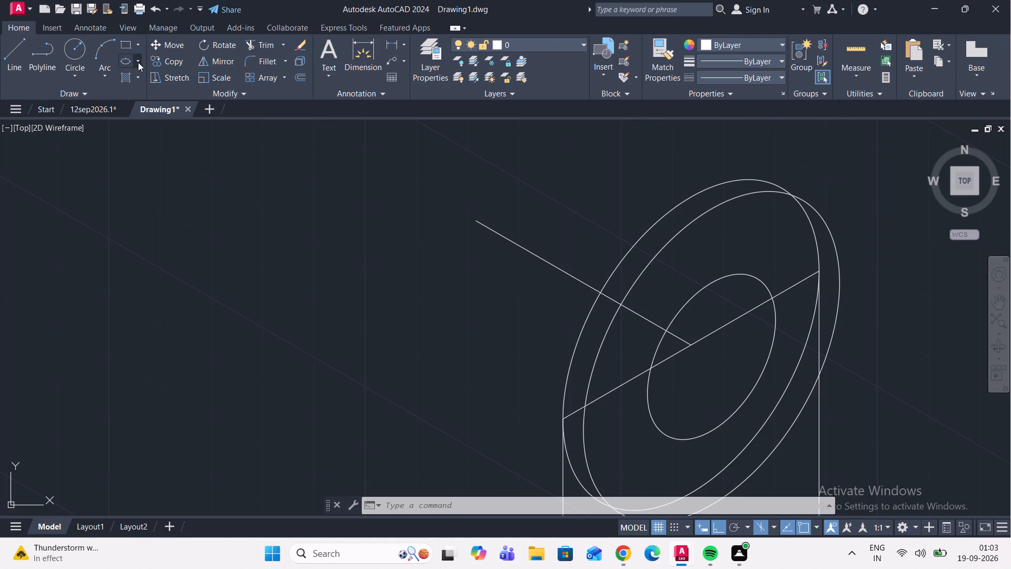
click(140, 63)
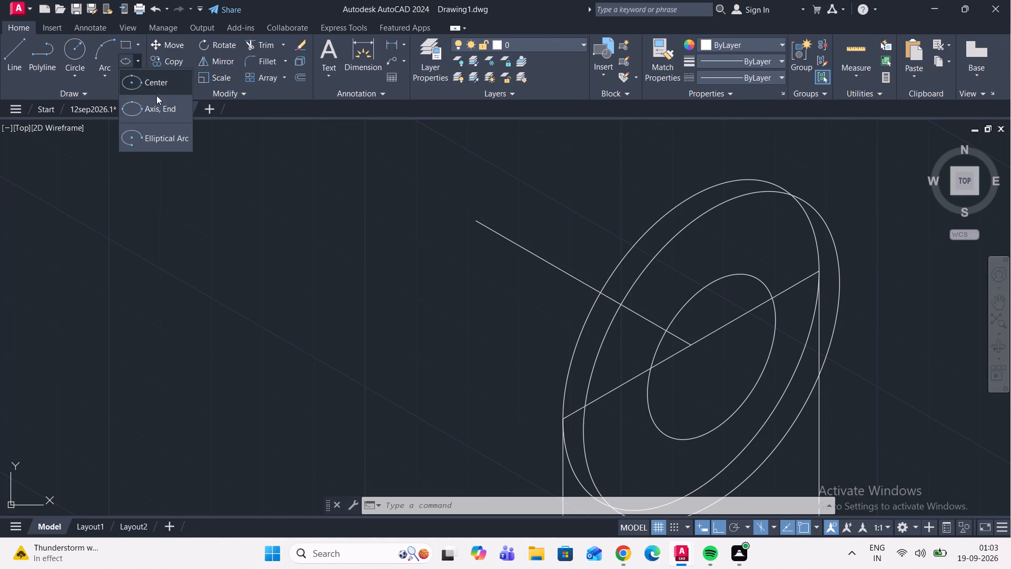
double_click(164, 105)
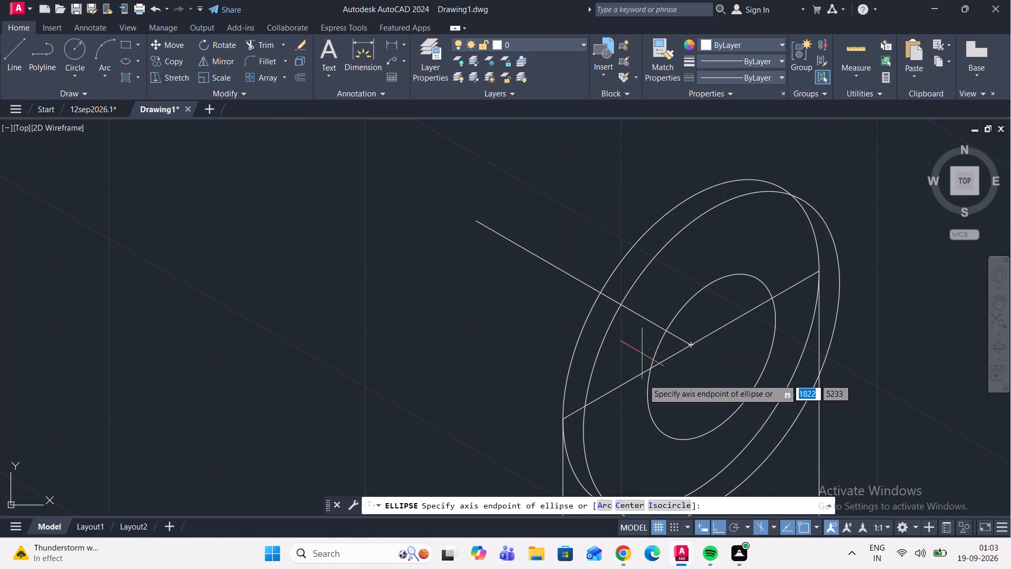
double_click(673, 506)
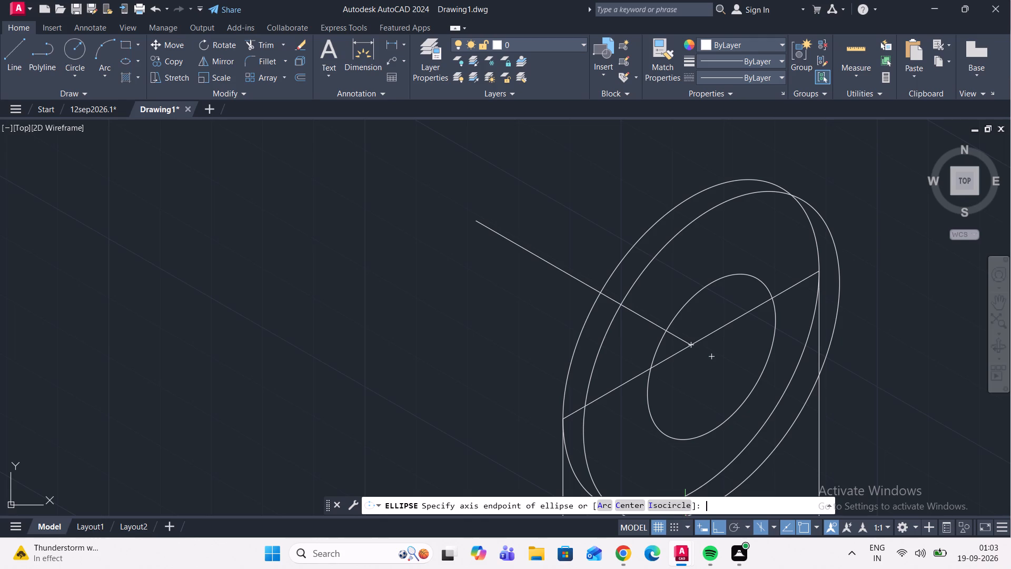
click(479, 221)
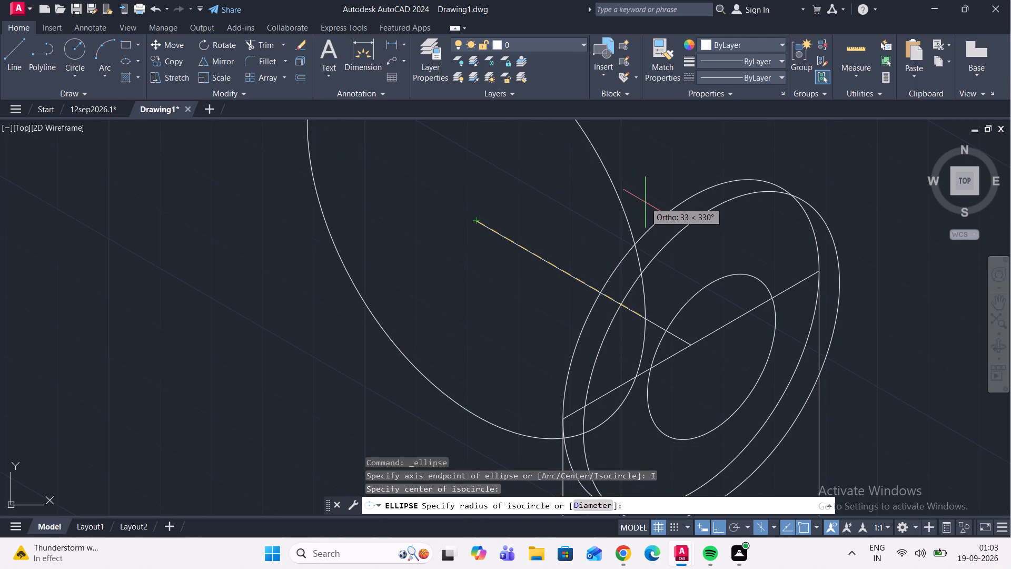
key(F4)
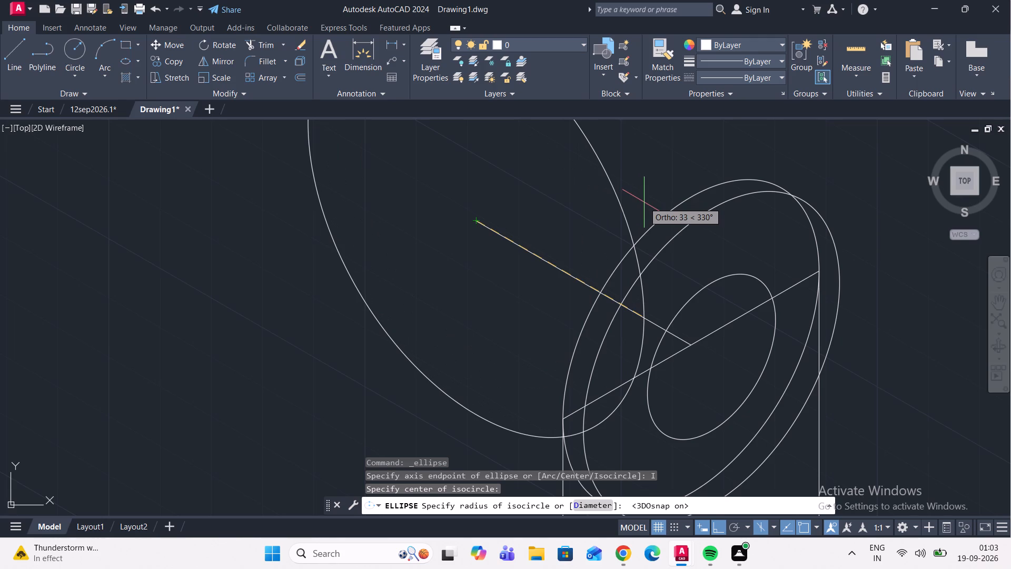
key(F5)
key(F5)
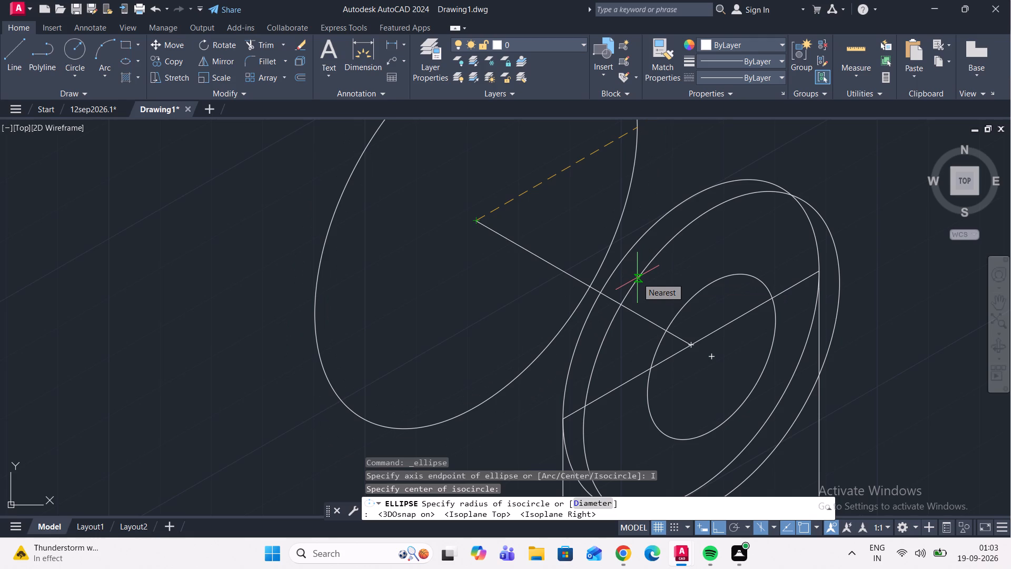
key(2)
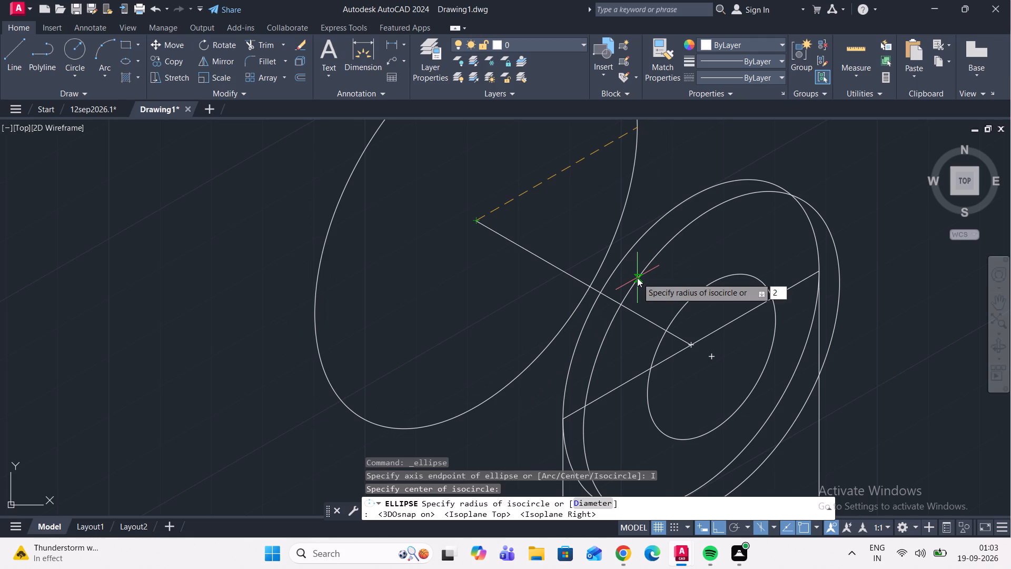
key(5)
key(Return)
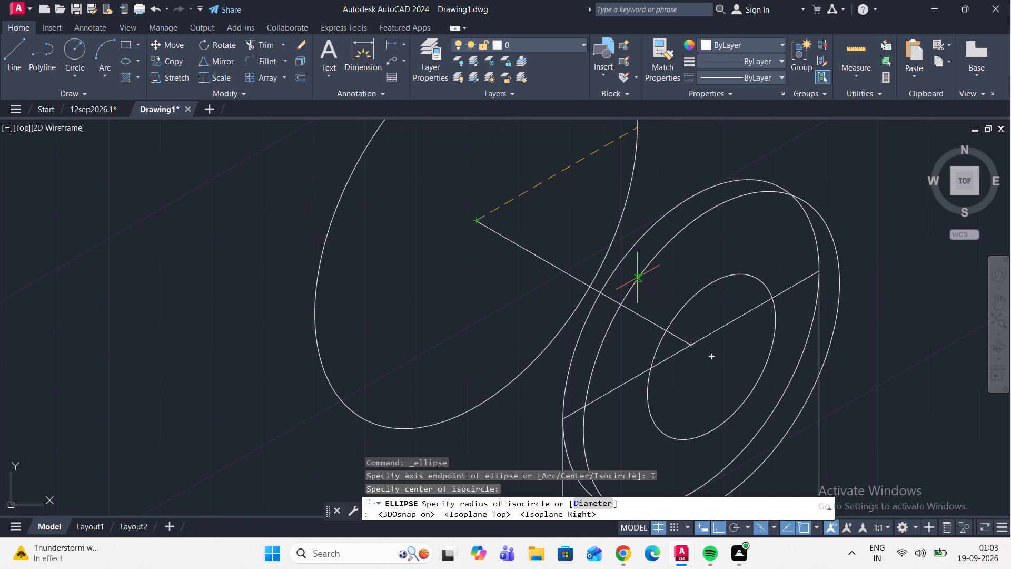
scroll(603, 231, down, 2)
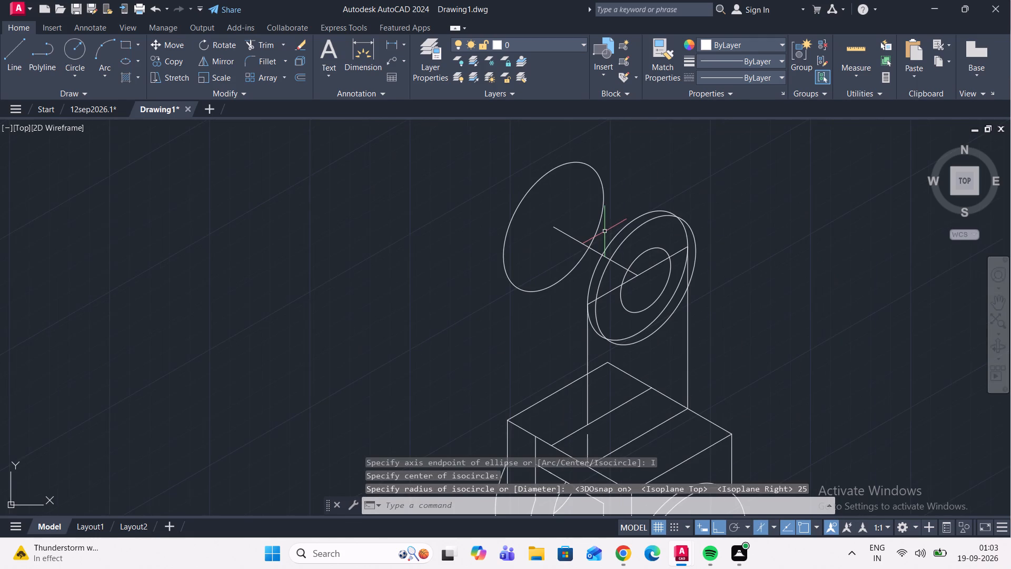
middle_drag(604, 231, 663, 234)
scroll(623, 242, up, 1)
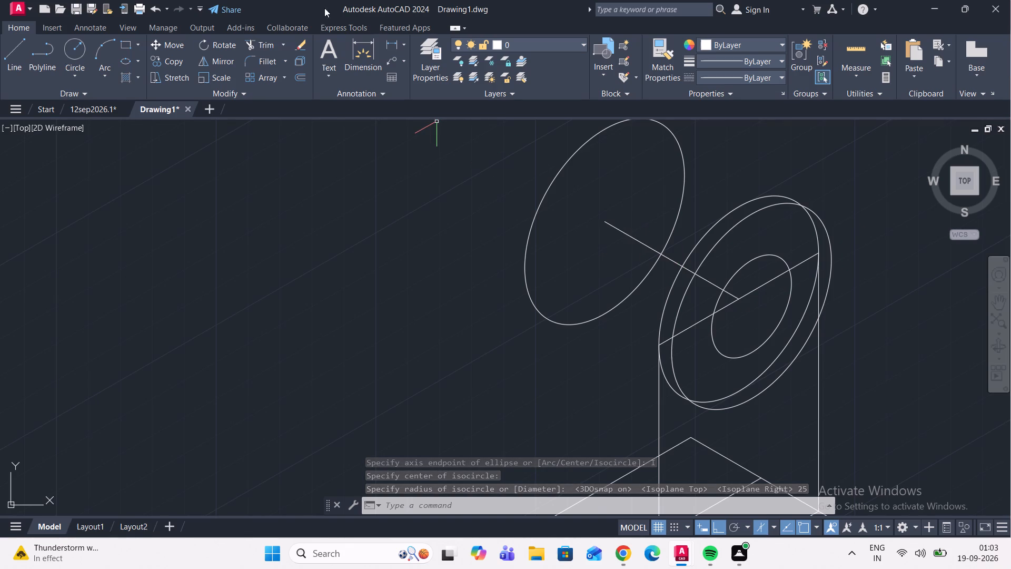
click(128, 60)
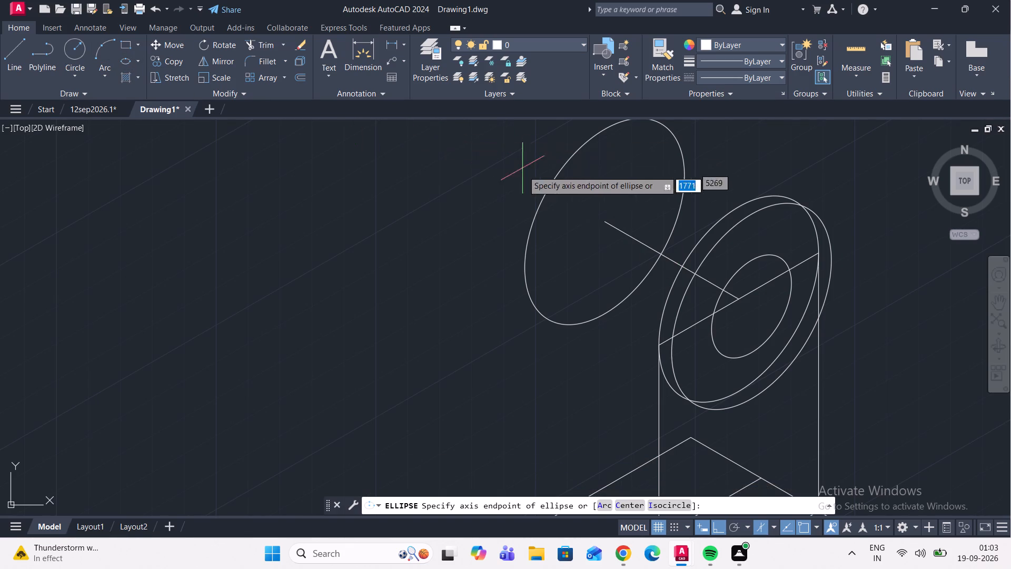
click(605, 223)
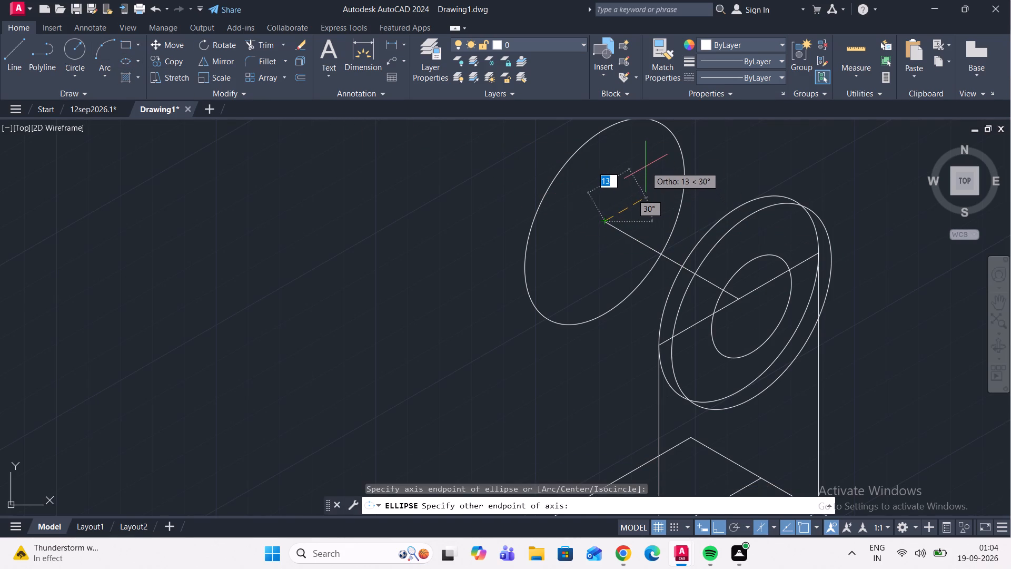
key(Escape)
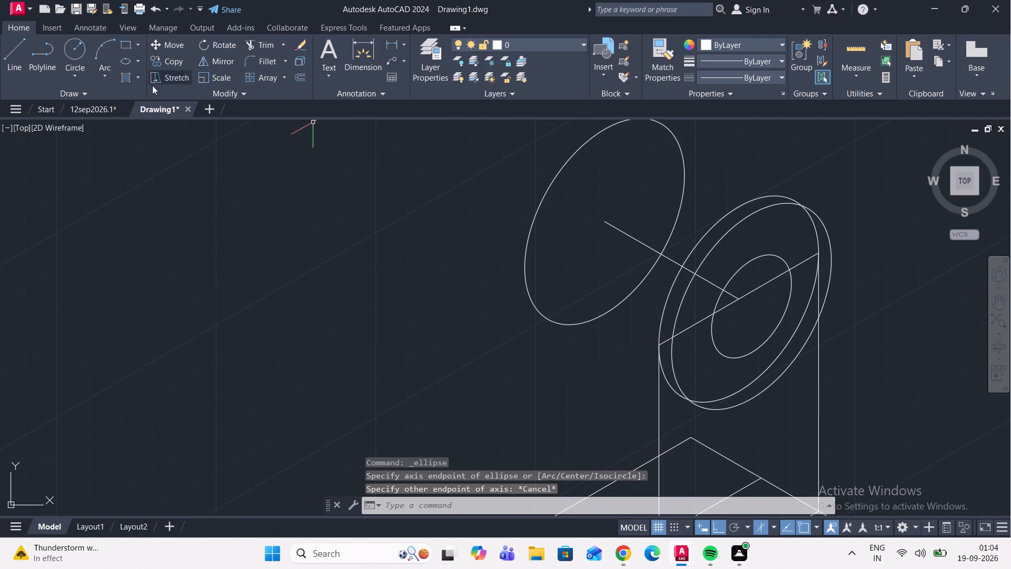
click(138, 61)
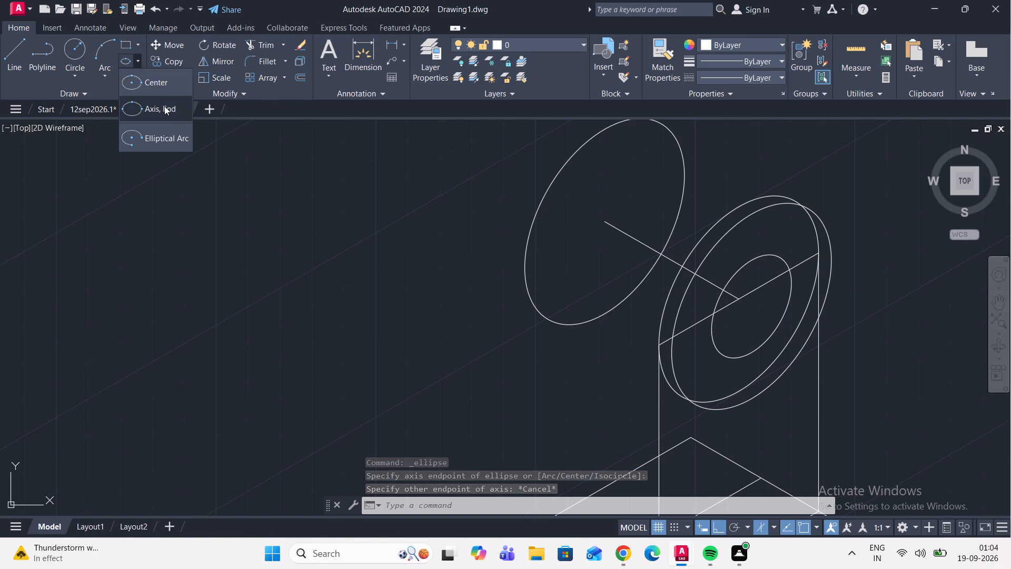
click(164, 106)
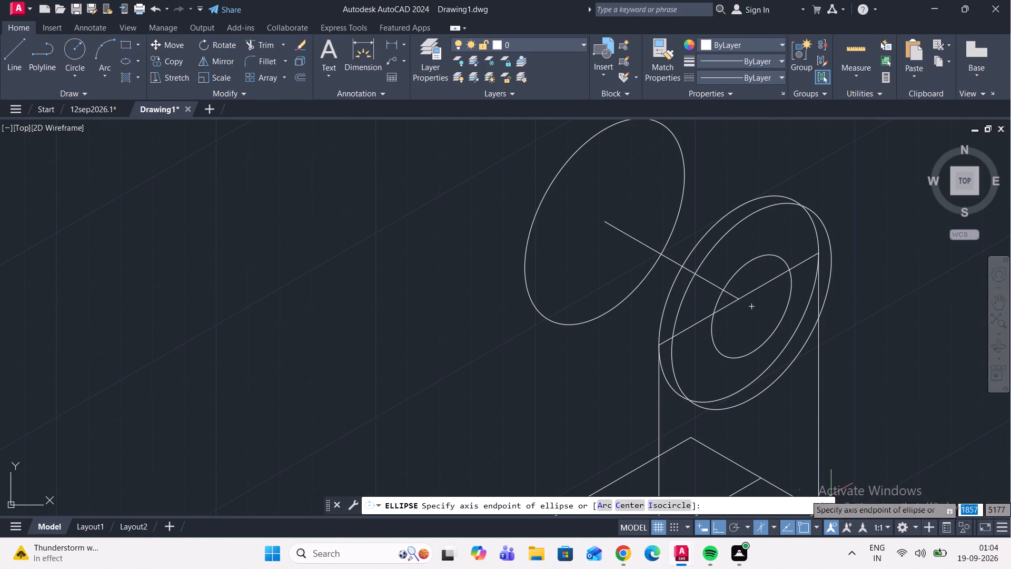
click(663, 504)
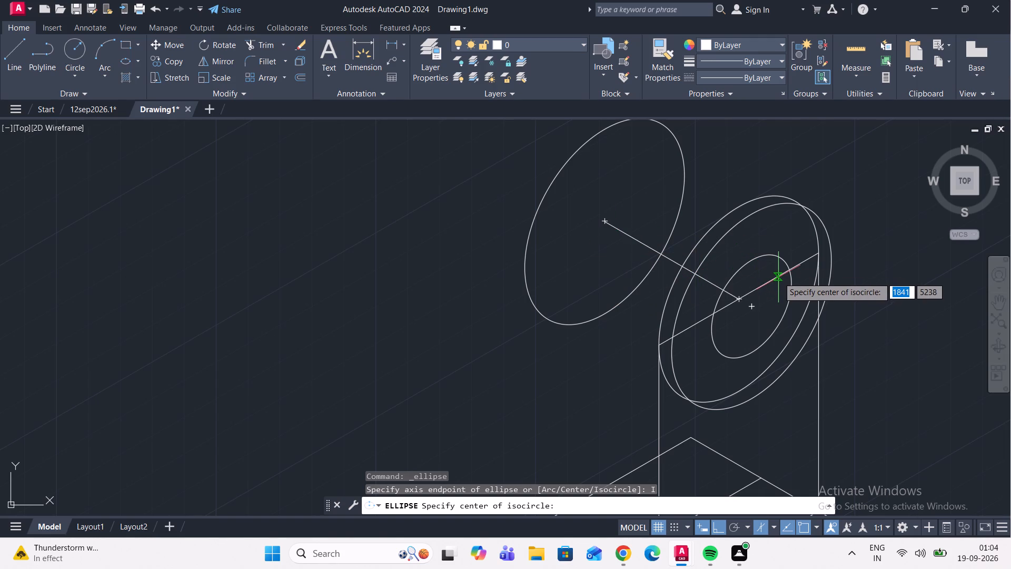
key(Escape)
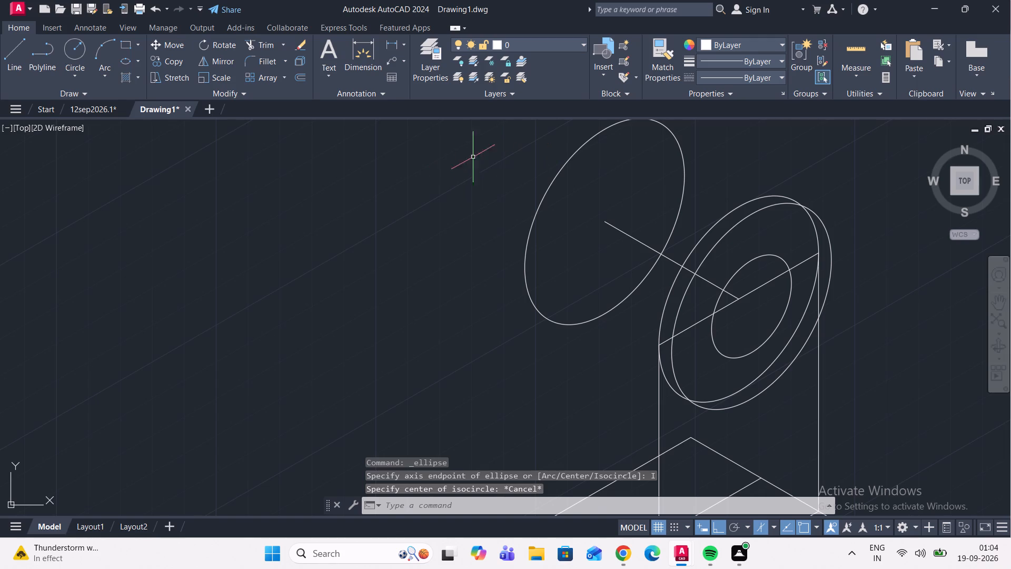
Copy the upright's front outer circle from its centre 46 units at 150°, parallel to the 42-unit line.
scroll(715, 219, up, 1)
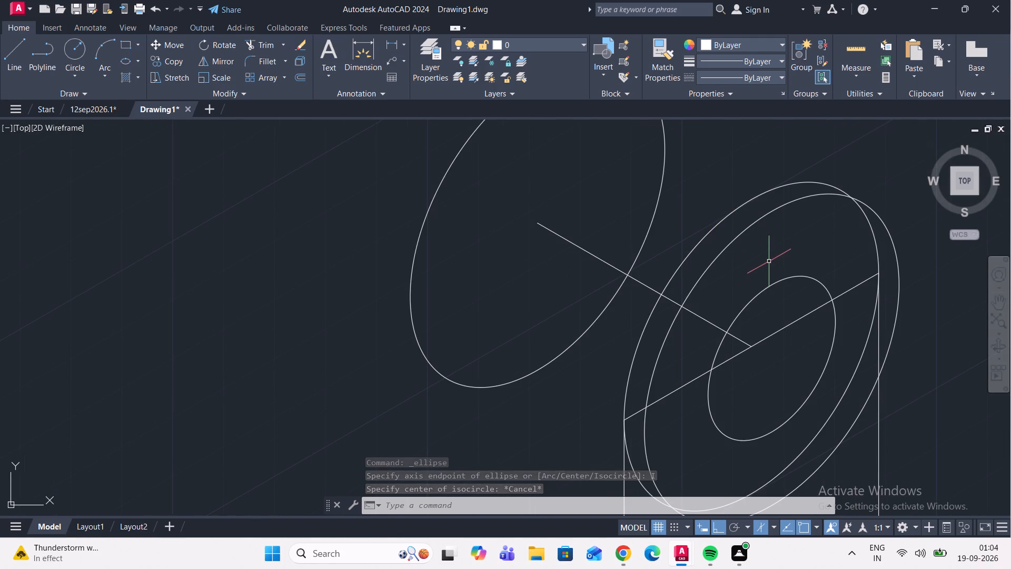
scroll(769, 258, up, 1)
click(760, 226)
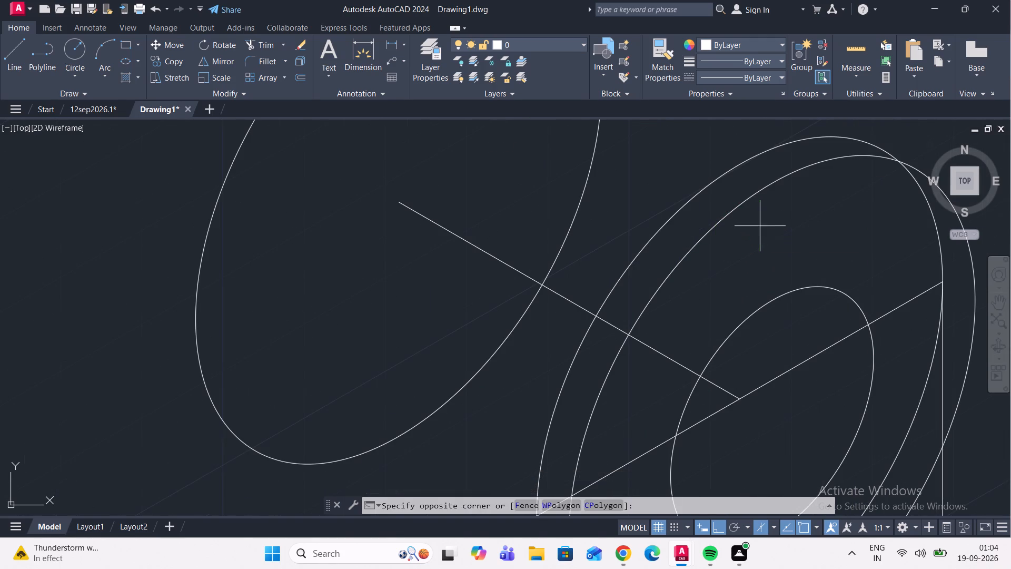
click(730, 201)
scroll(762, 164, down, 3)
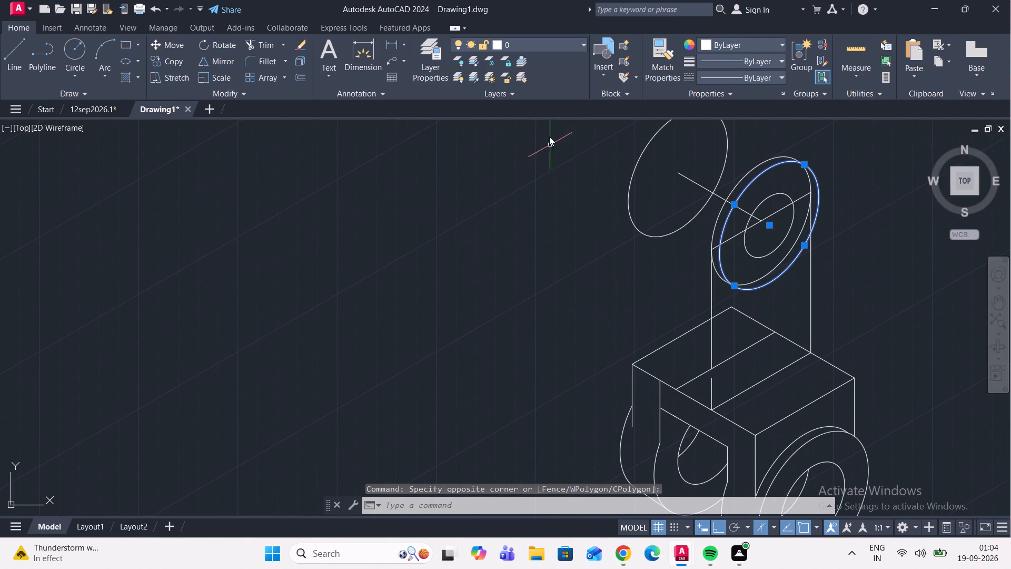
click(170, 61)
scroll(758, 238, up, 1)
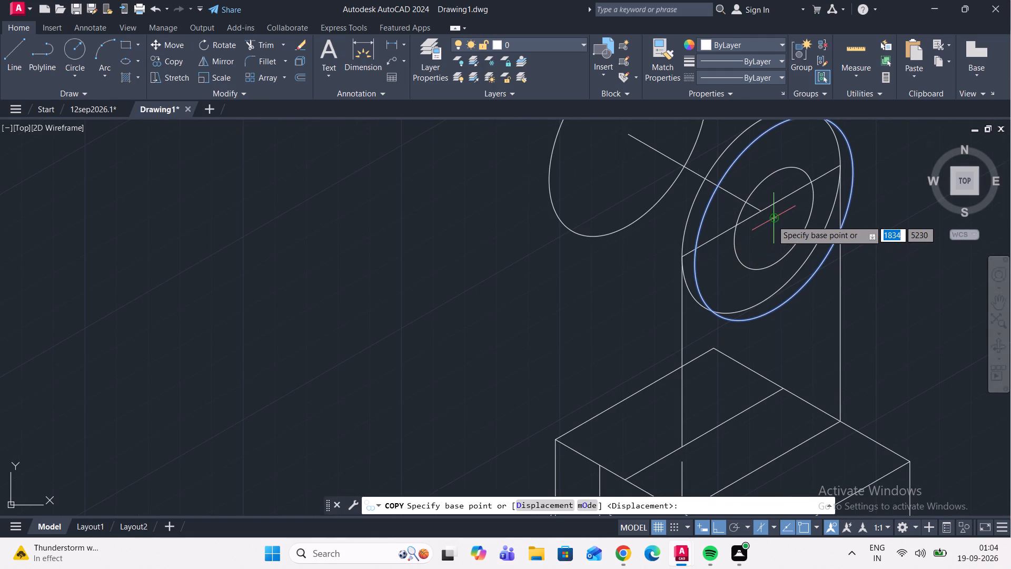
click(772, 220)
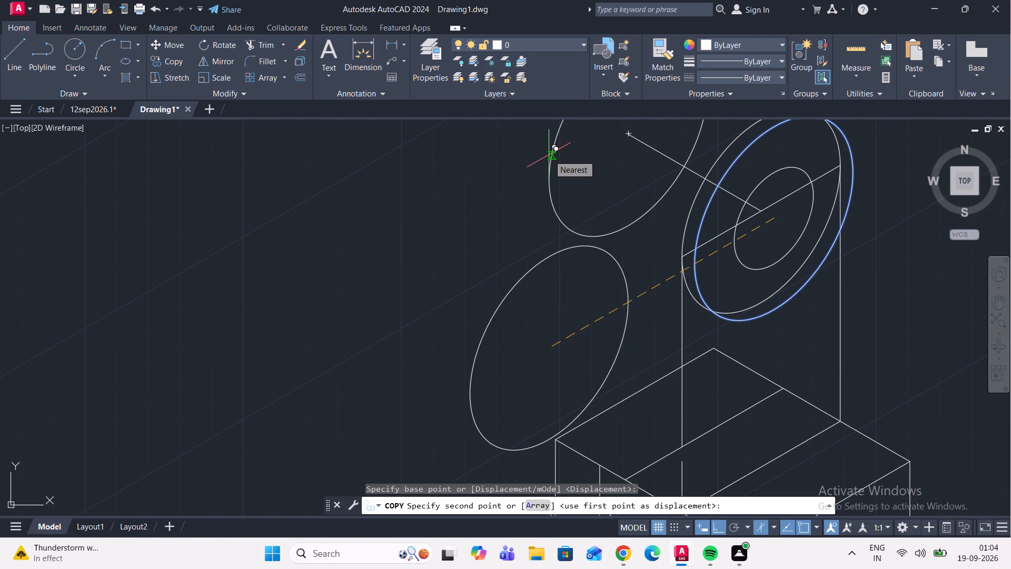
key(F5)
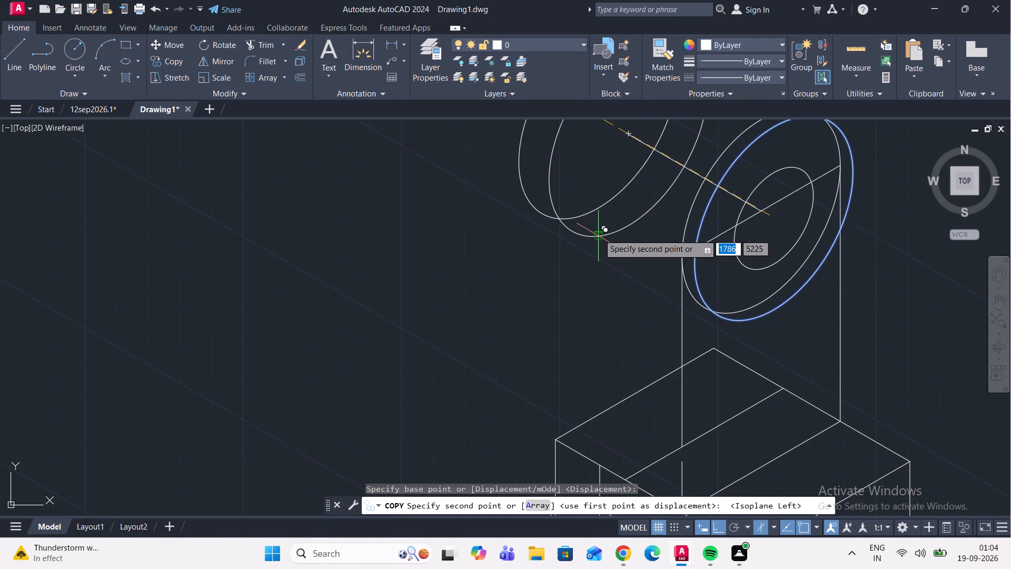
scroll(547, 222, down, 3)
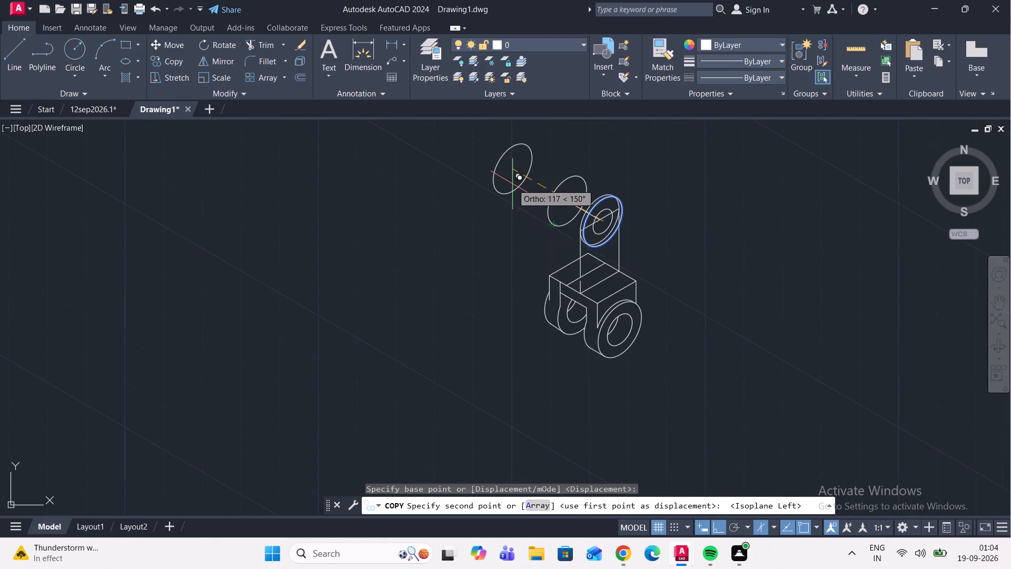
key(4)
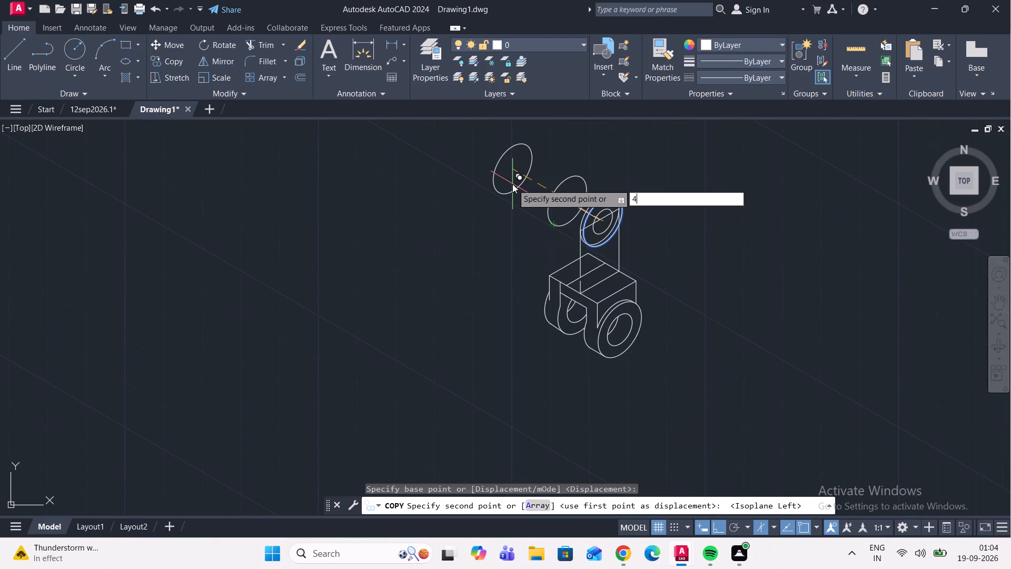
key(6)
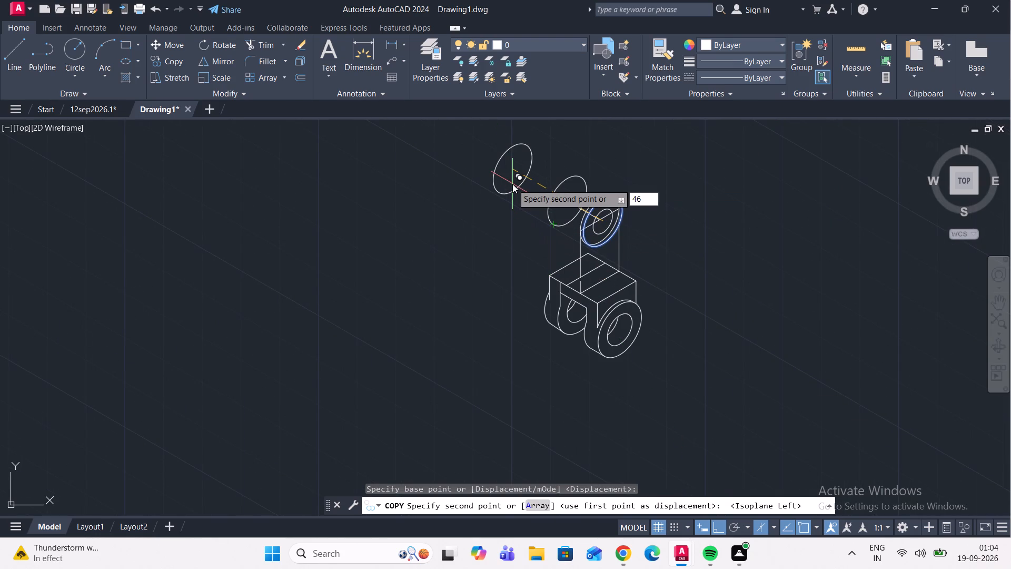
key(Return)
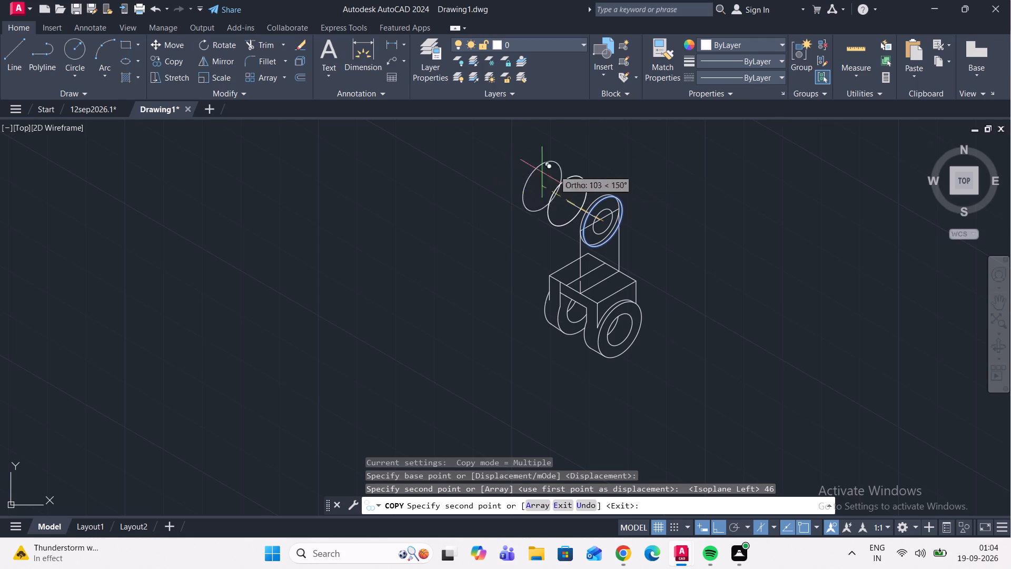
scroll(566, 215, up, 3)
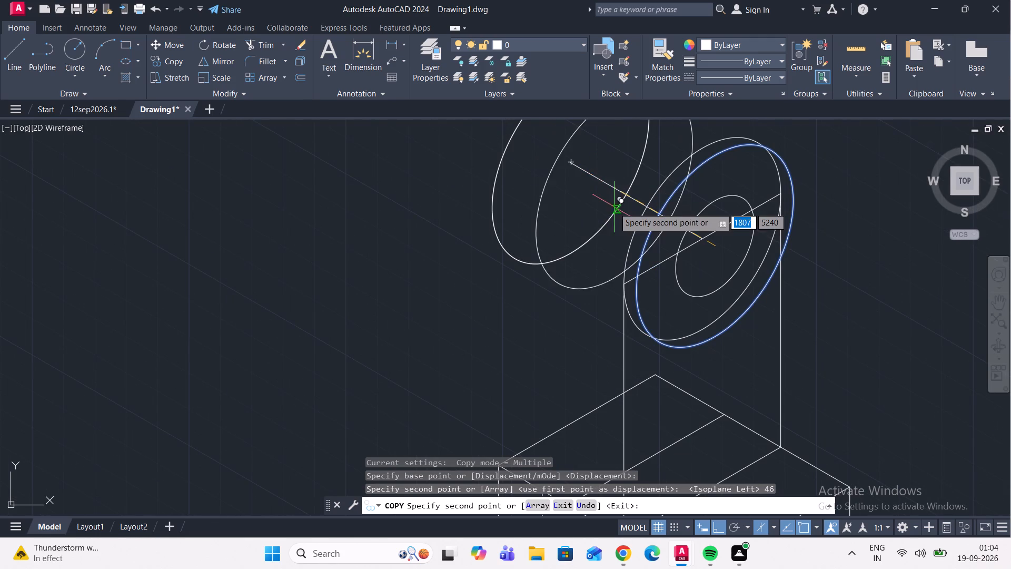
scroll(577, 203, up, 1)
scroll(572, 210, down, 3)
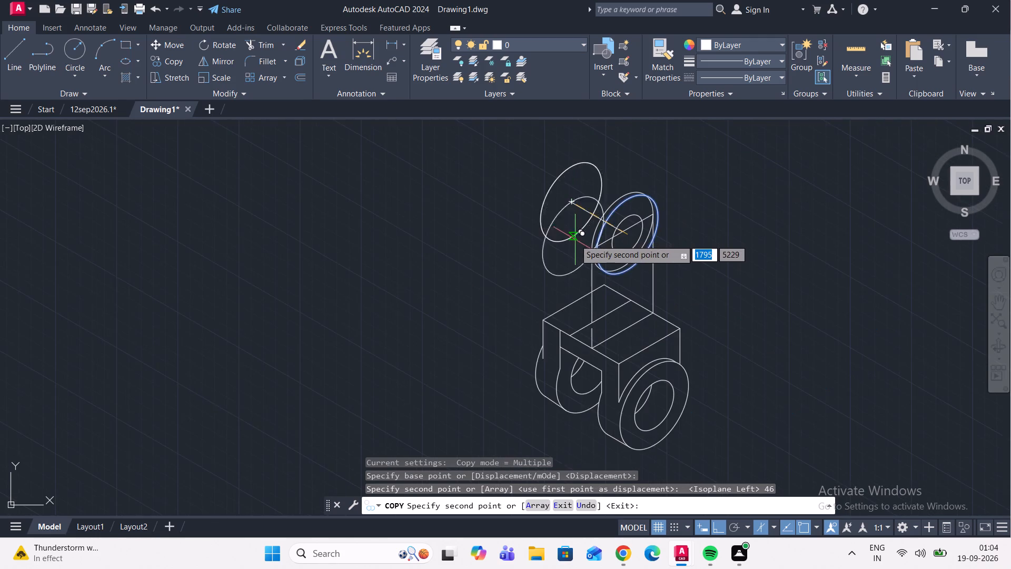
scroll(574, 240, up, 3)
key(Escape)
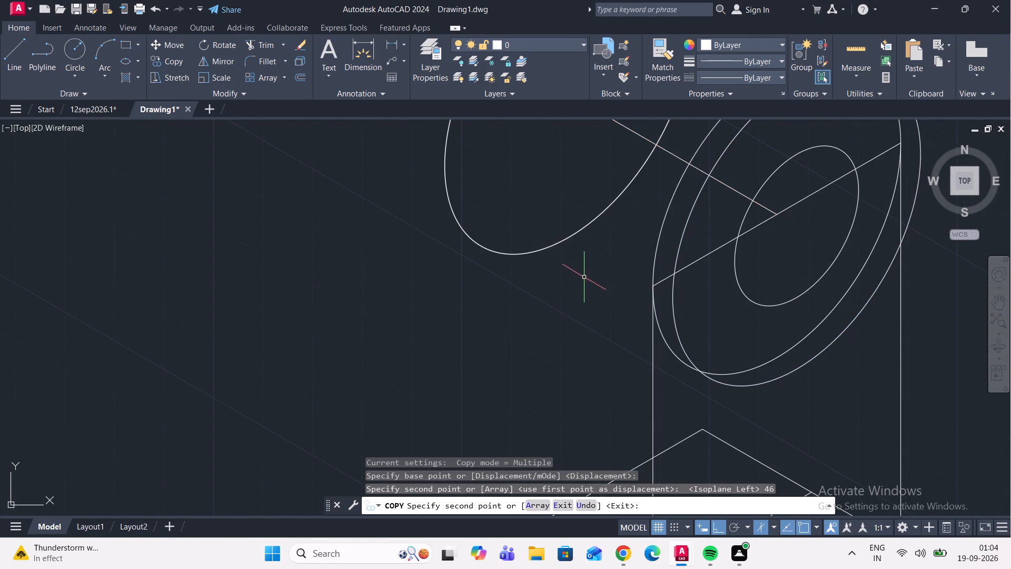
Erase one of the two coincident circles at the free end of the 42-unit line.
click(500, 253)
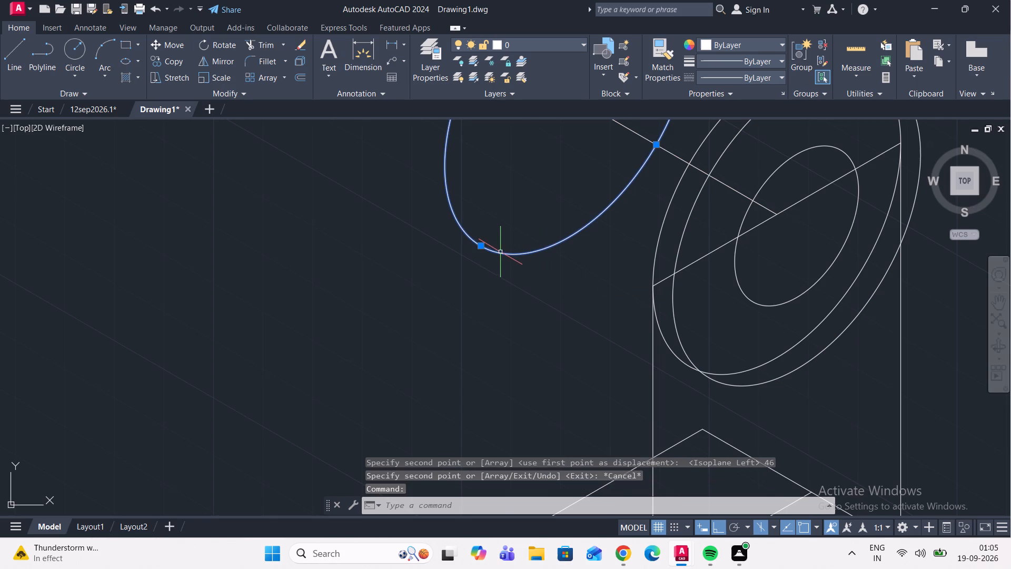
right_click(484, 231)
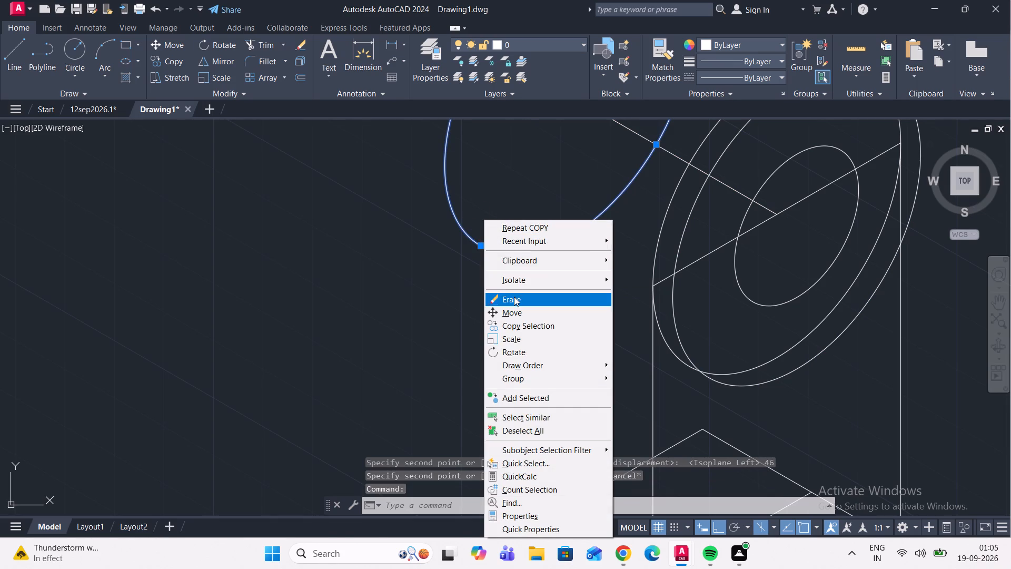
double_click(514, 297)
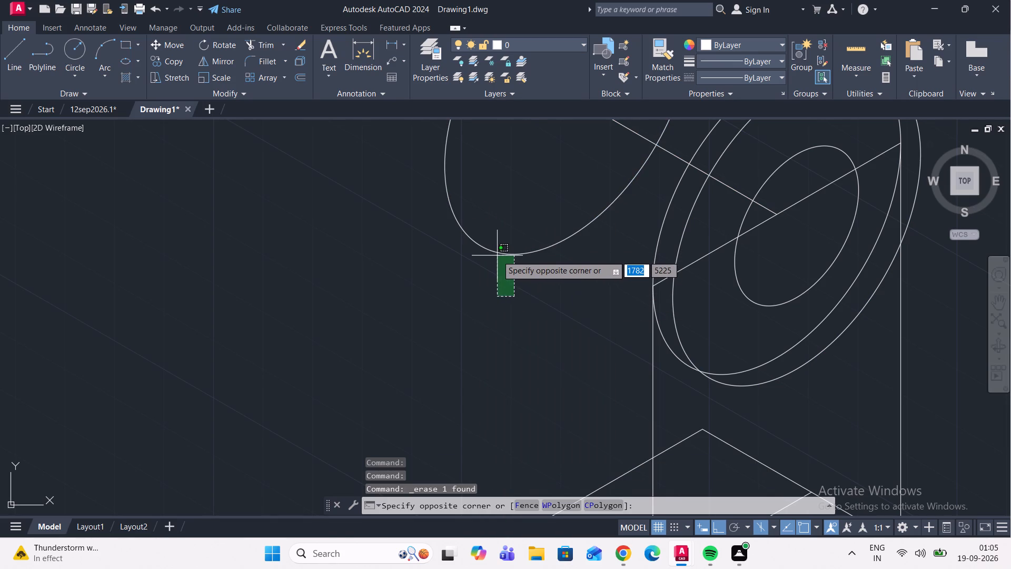
Draw a tangent line 46 units long at 150° from the upper edge of the upright's front outer circle to the offset circle.
key(Escape)
scroll(504, 259, down, 2)
middle_drag(508, 247, 497, 270)
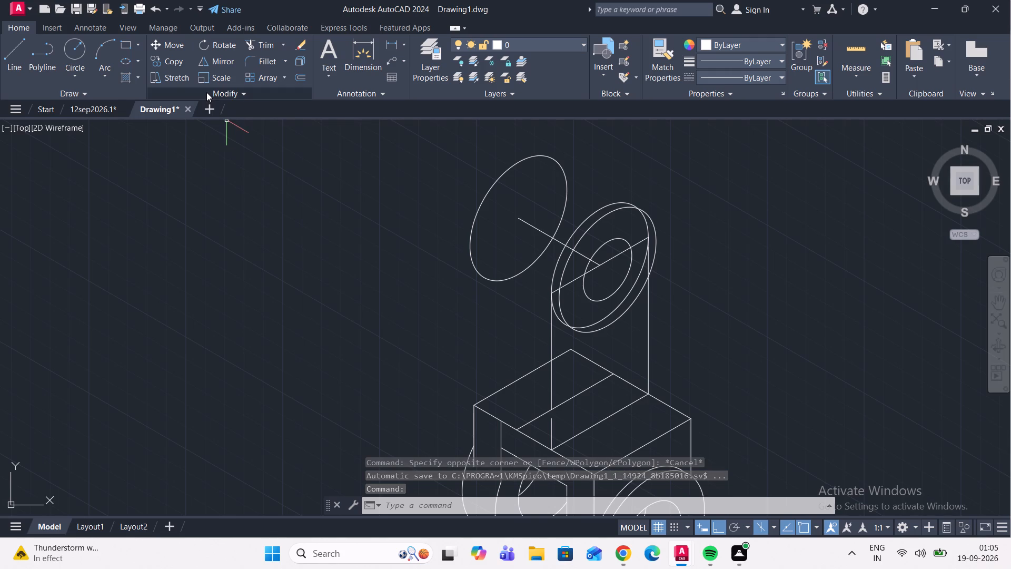
click(15, 49)
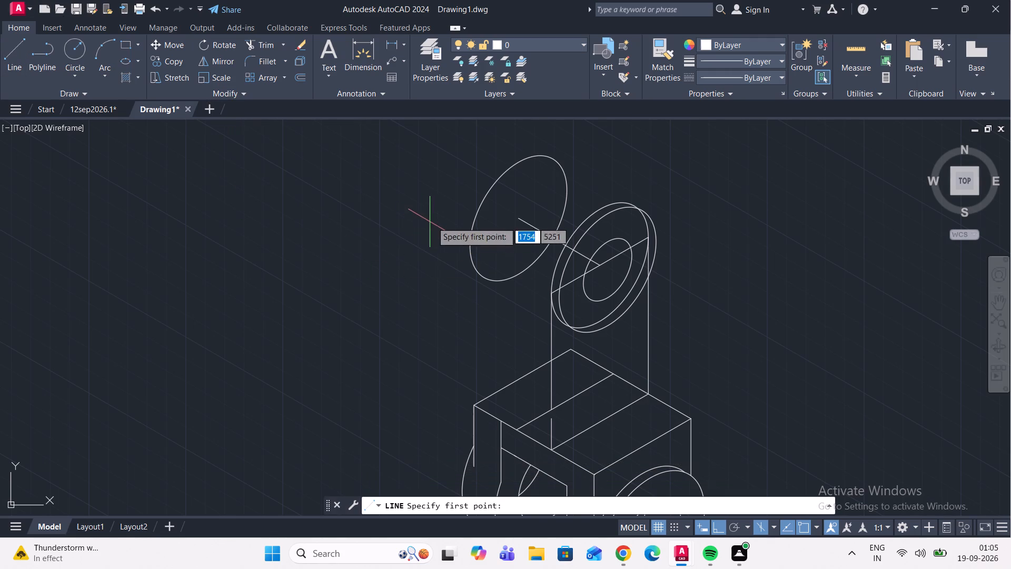
middle_drag(451, 230, 312, 288)
scroll(474, 266, up, 2)
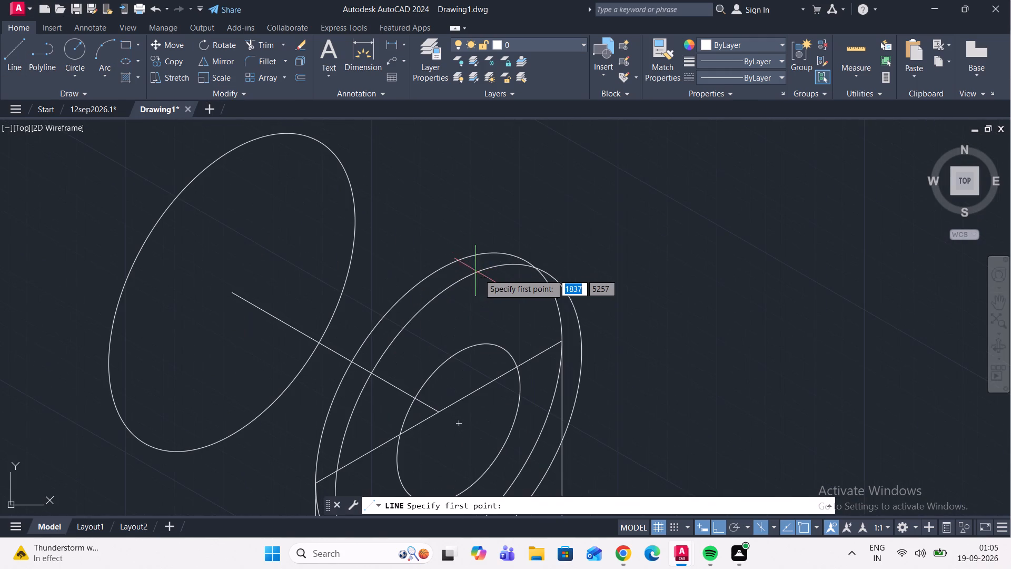
scroll(552, 278, up, 2)
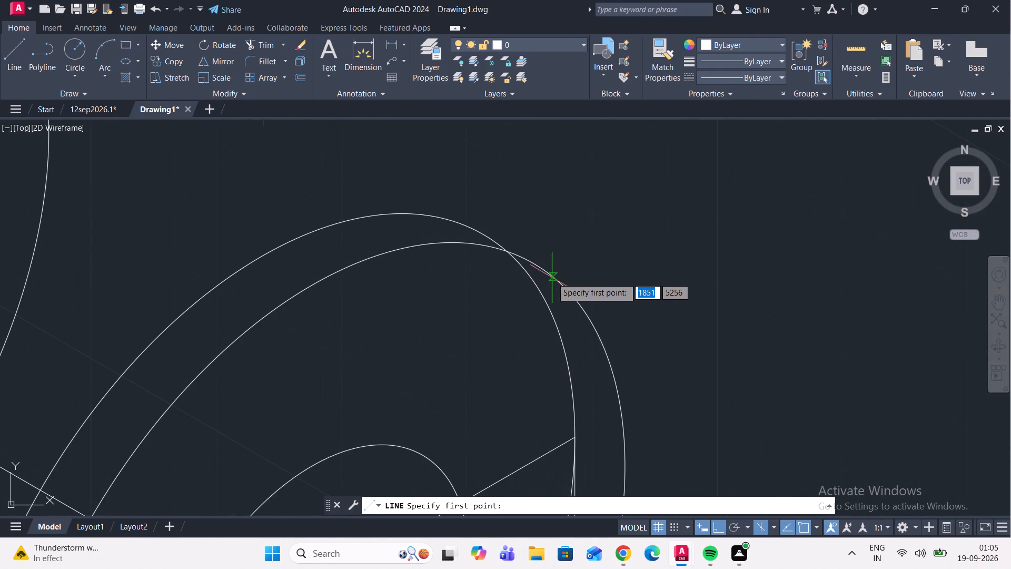
click(535, 262)
scroll(379, 203, down, 1)
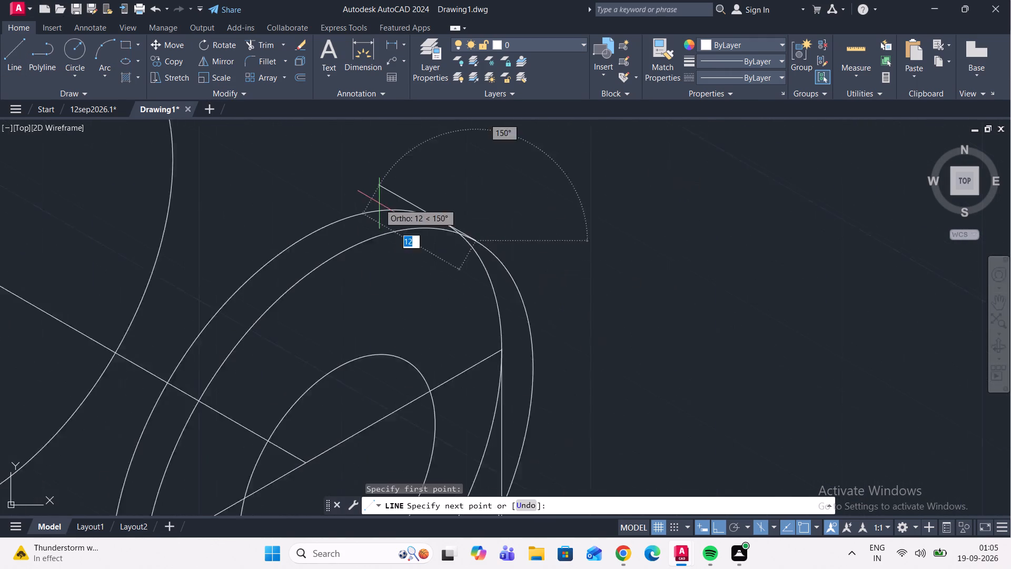
scroll(379, 203, down, 1)
middle_drag(376, 203, 536, 379)
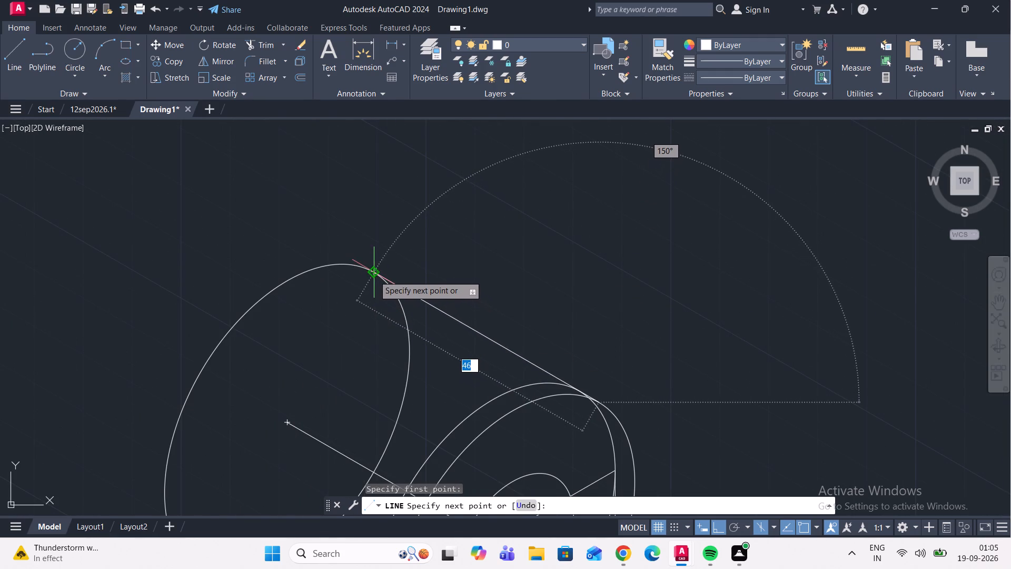
scroll(377, 267, up, 1)
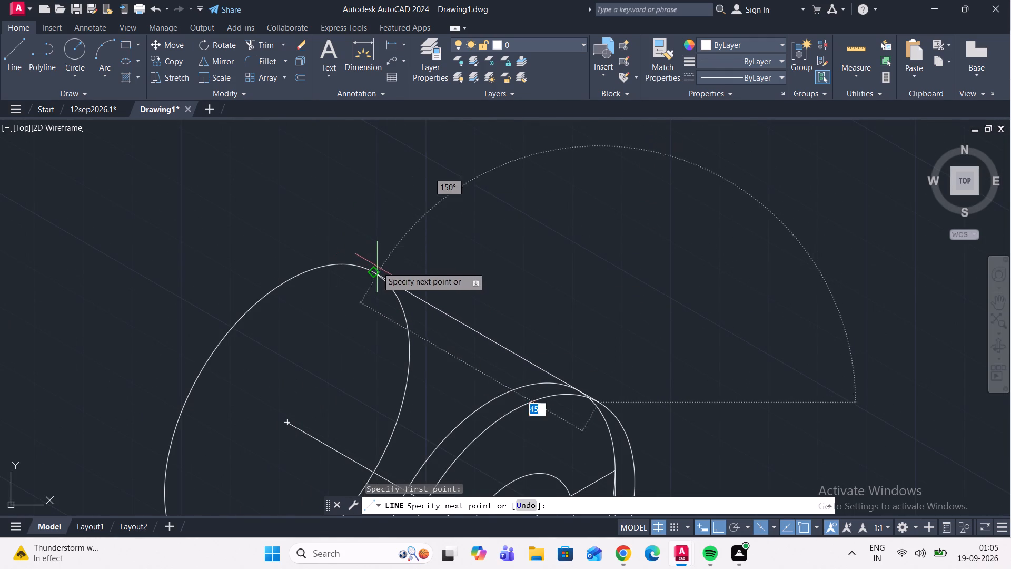
scroll(377, 267, up, 1)
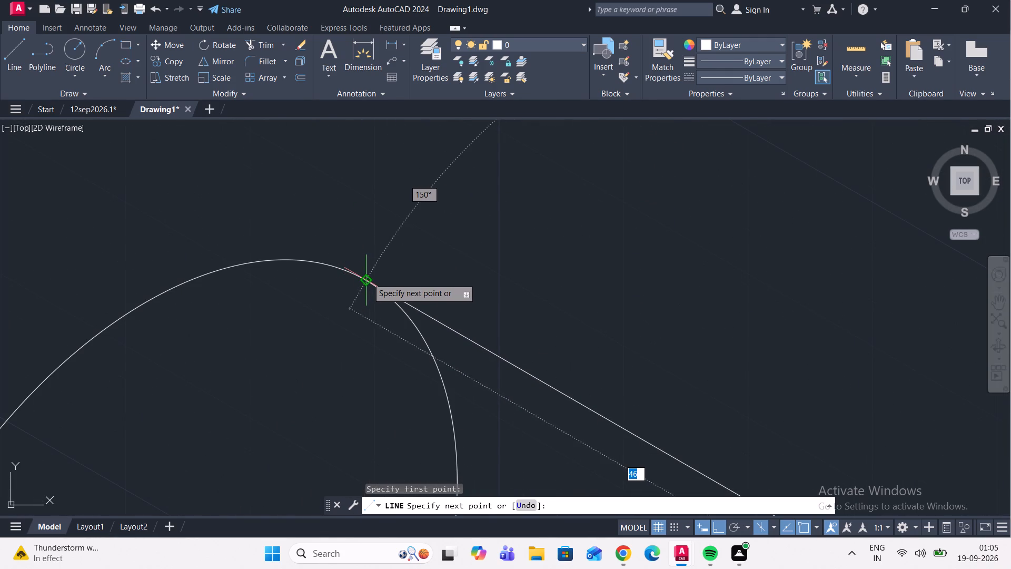
click(368, 279)
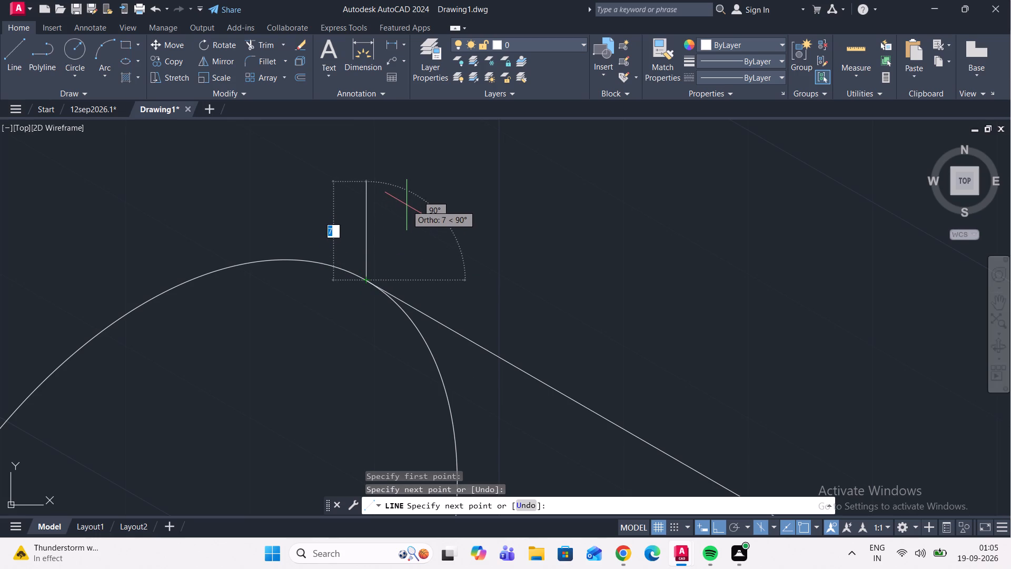
key(Escape)
Copy the upright's rear outer circle from its centre 10 units at 150°, along the 42-unit line.
scroll(409, 216, down, 4)
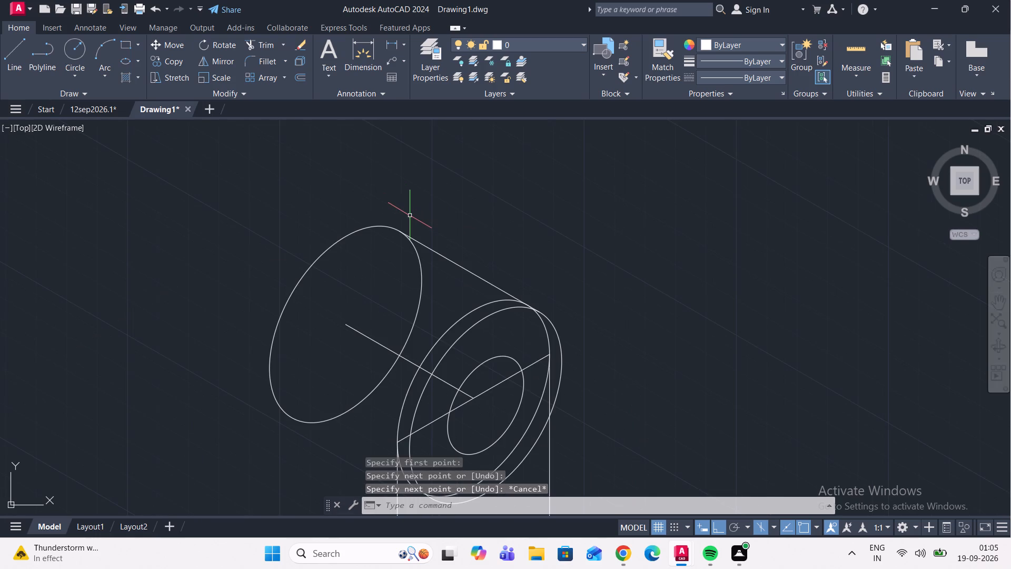
middle_drag(407, 219, 488, 154)
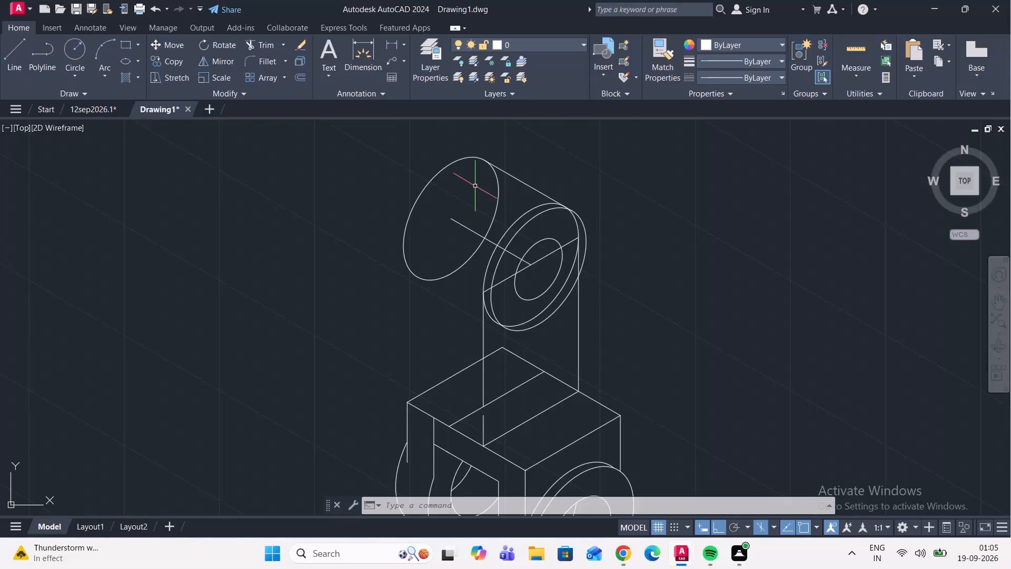
middle_drag(482, 200, 498, 191)
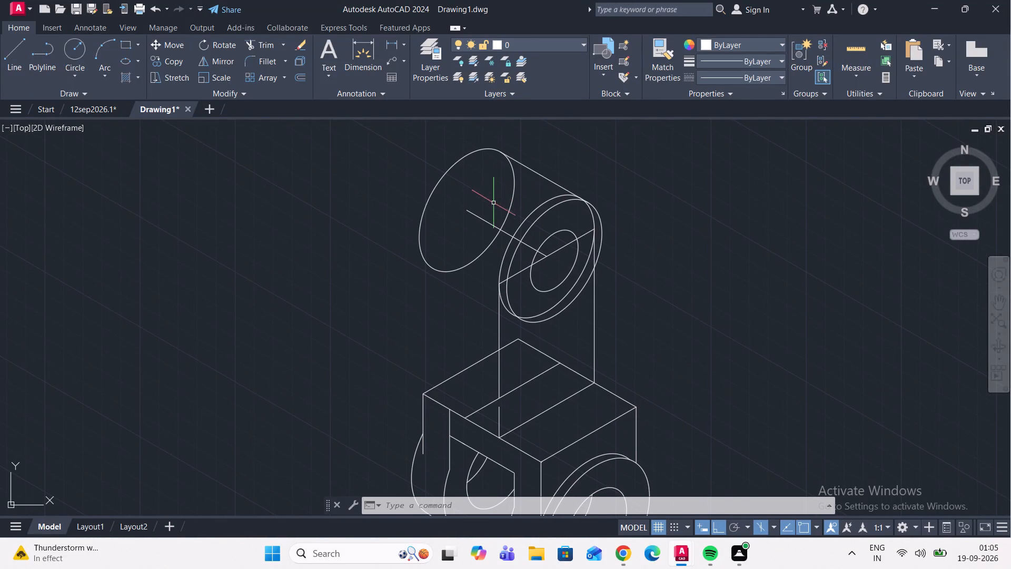
scroll(530, 234, up, 1)
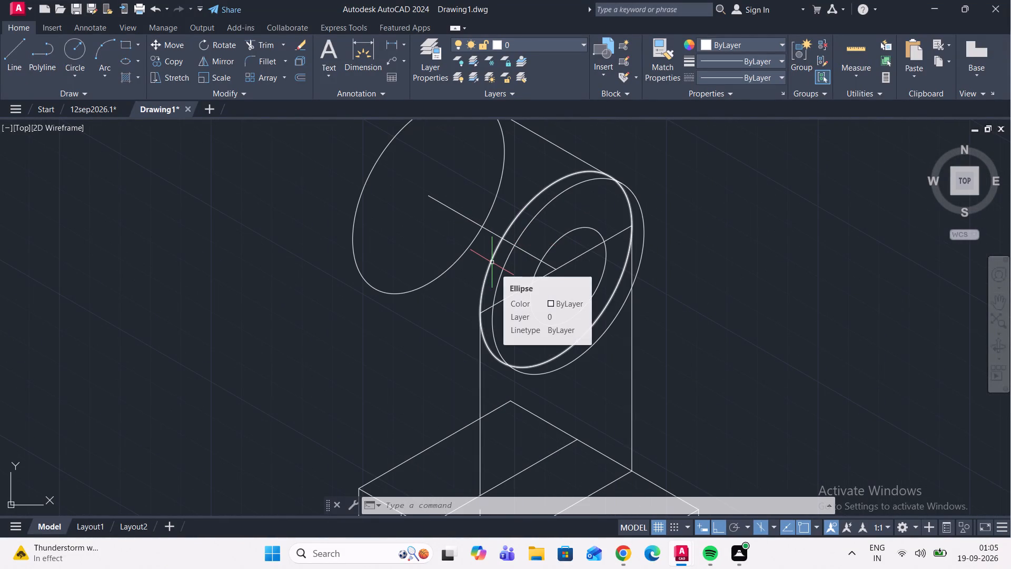
scroll(492, 262, up, 1)
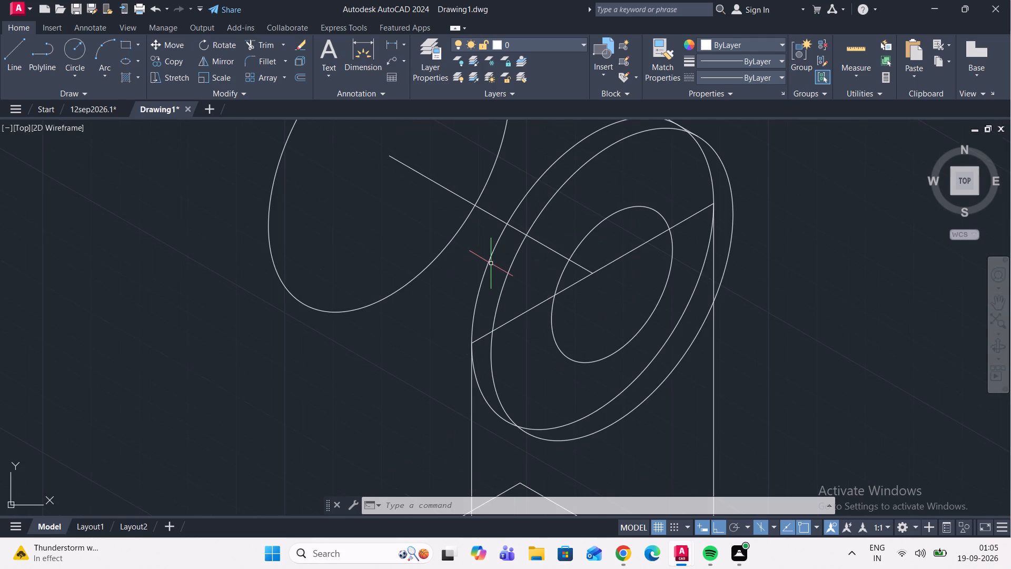
click(494, 275)
click(472, 245)
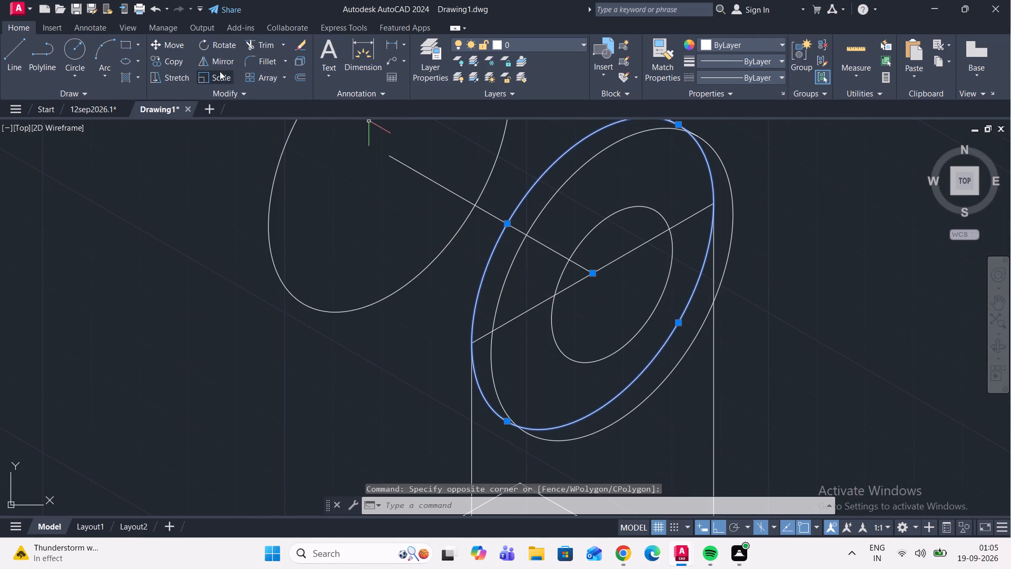
click(176, 62)
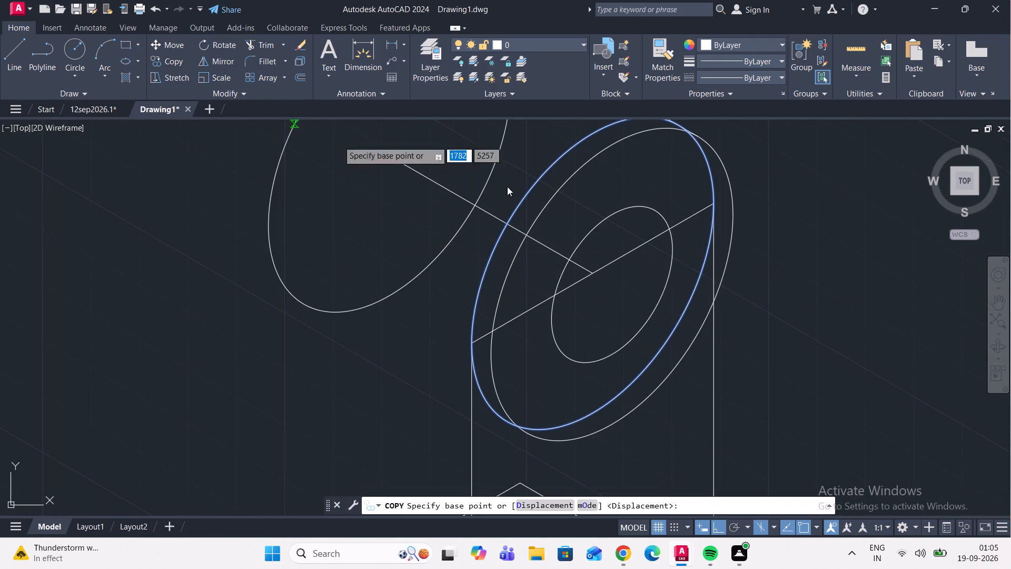
click(591, 274)
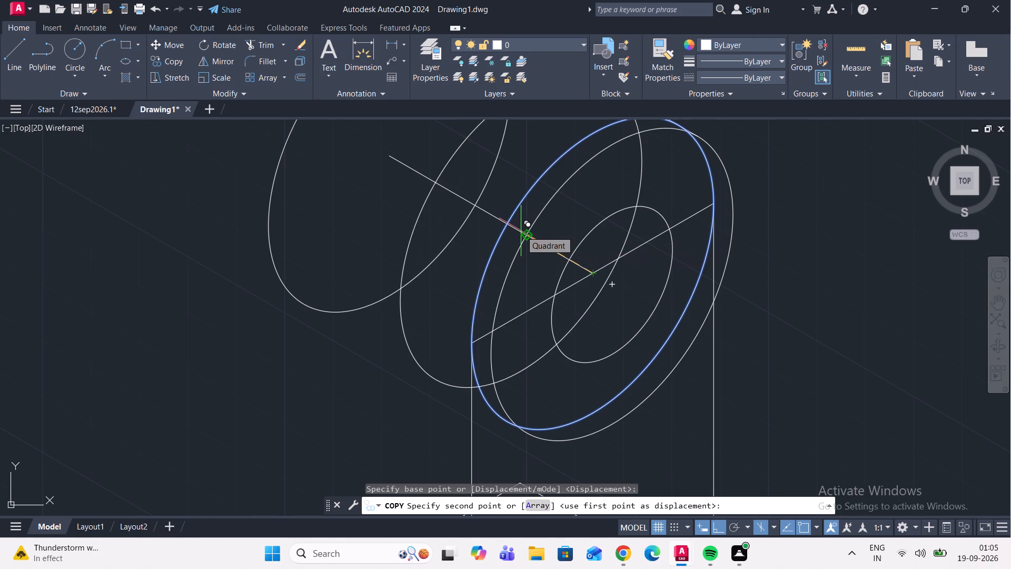
text(10)
key(Return)
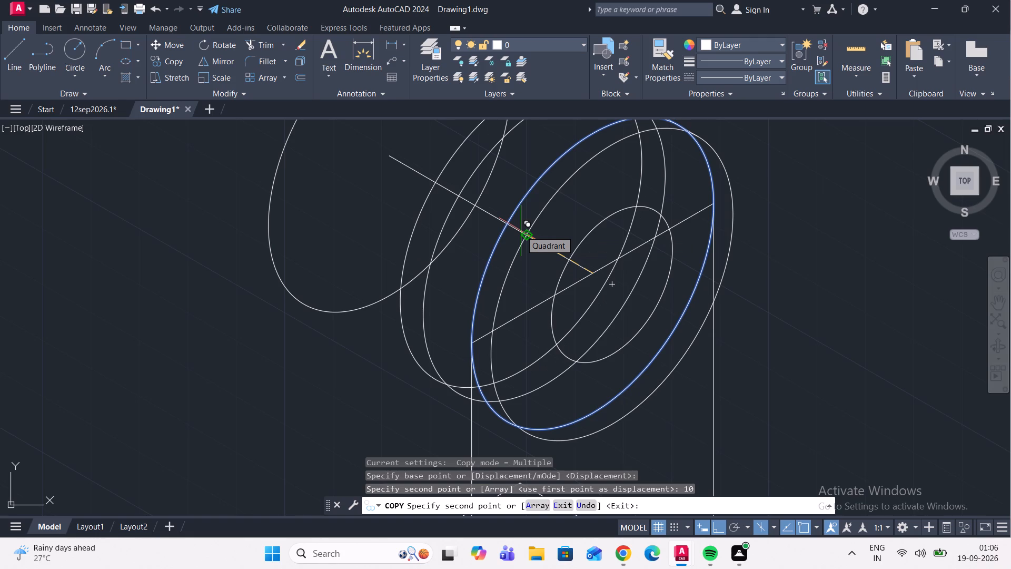
key(Escape)
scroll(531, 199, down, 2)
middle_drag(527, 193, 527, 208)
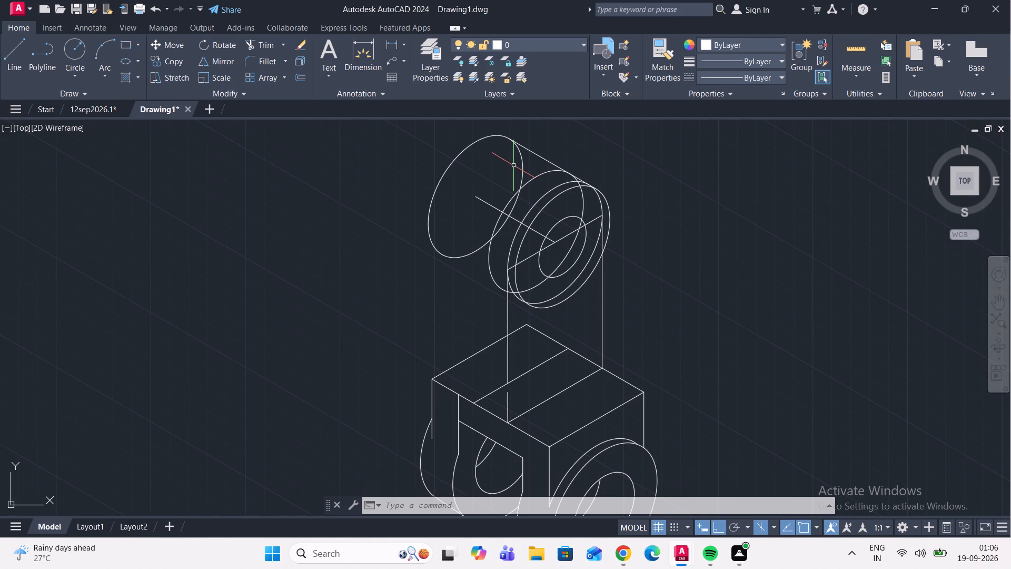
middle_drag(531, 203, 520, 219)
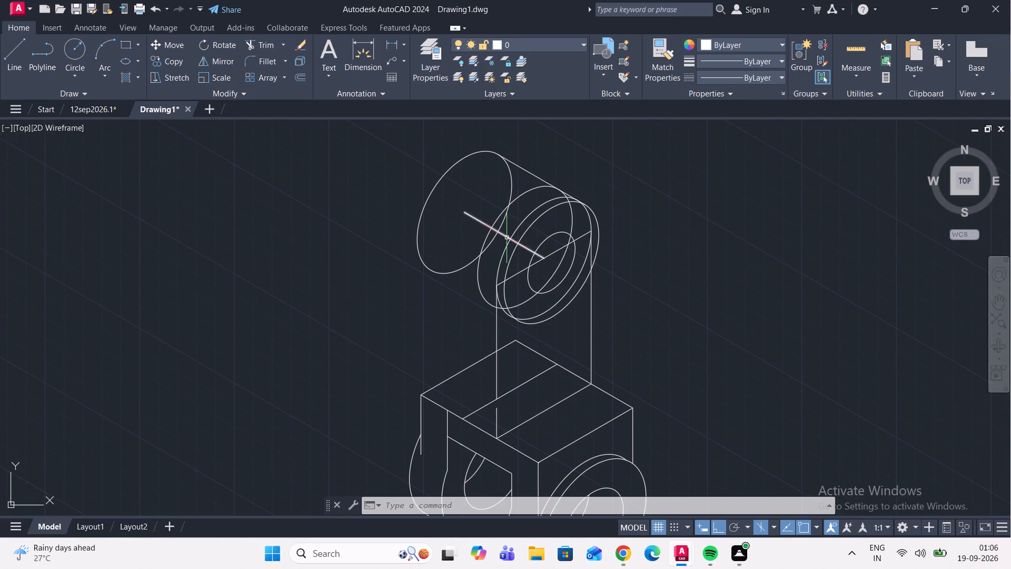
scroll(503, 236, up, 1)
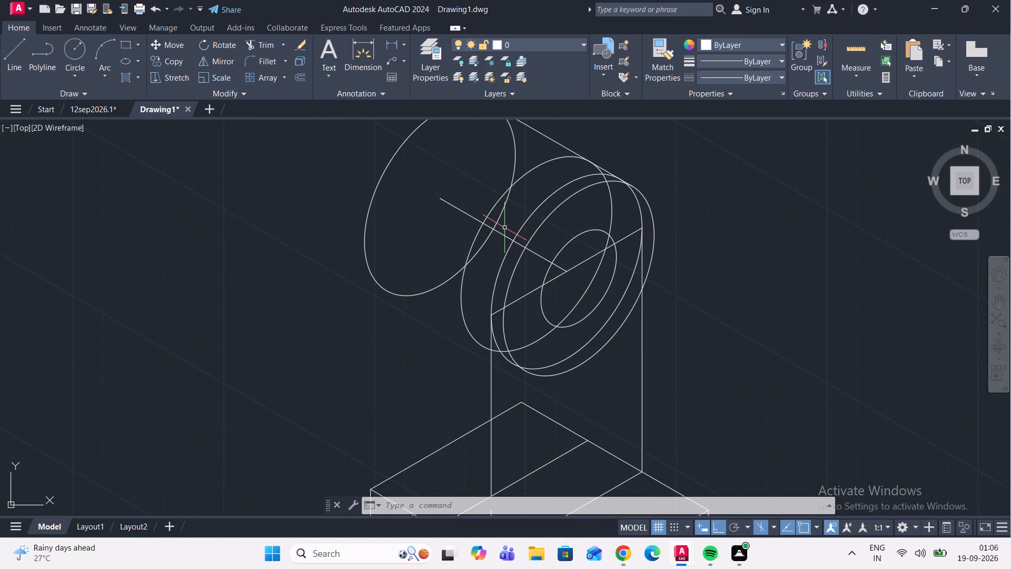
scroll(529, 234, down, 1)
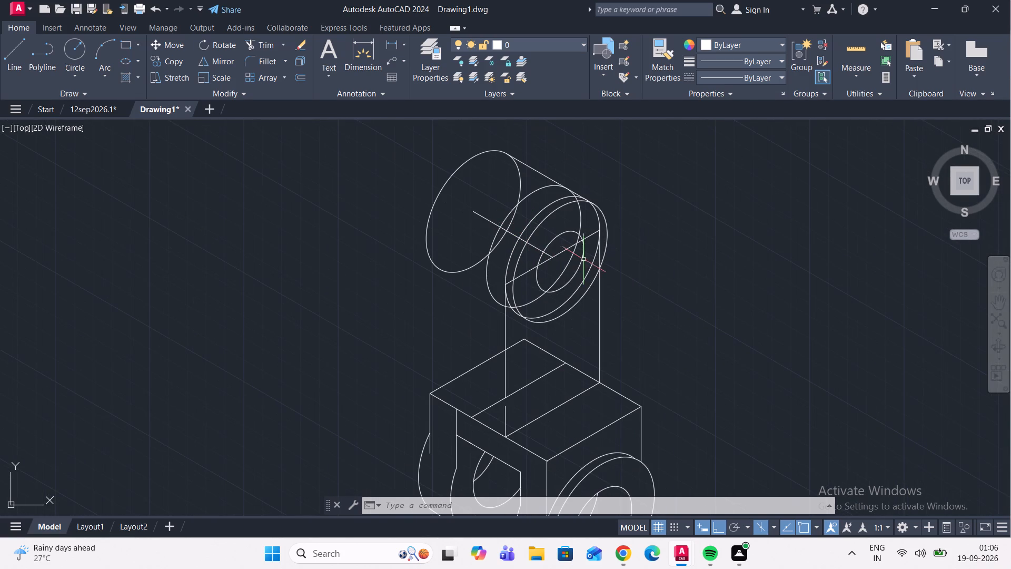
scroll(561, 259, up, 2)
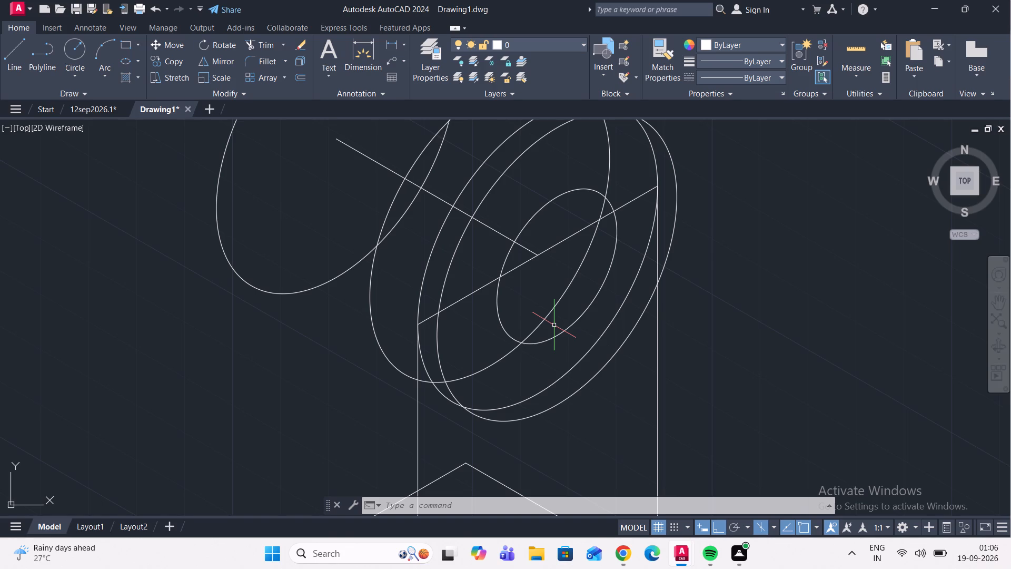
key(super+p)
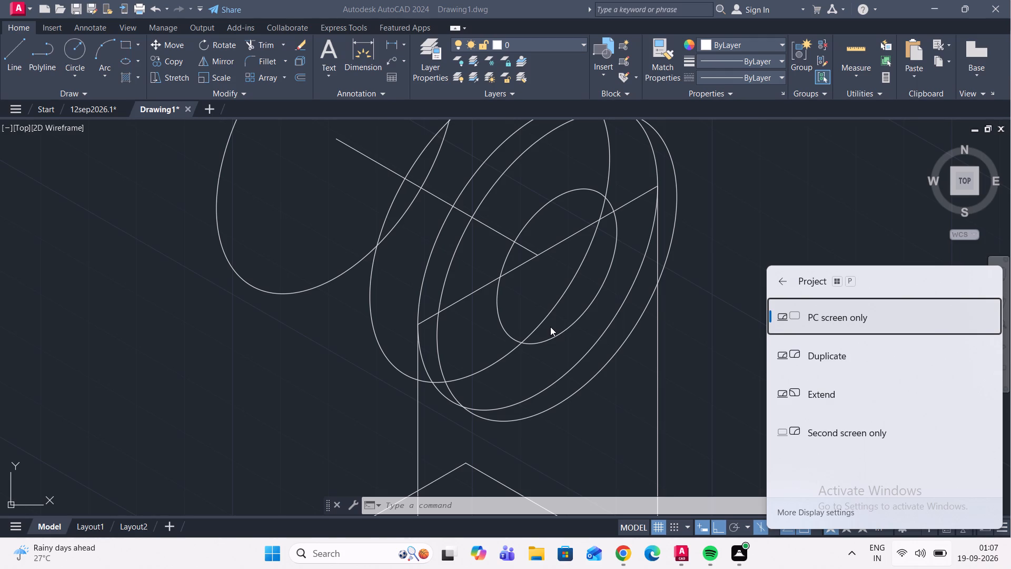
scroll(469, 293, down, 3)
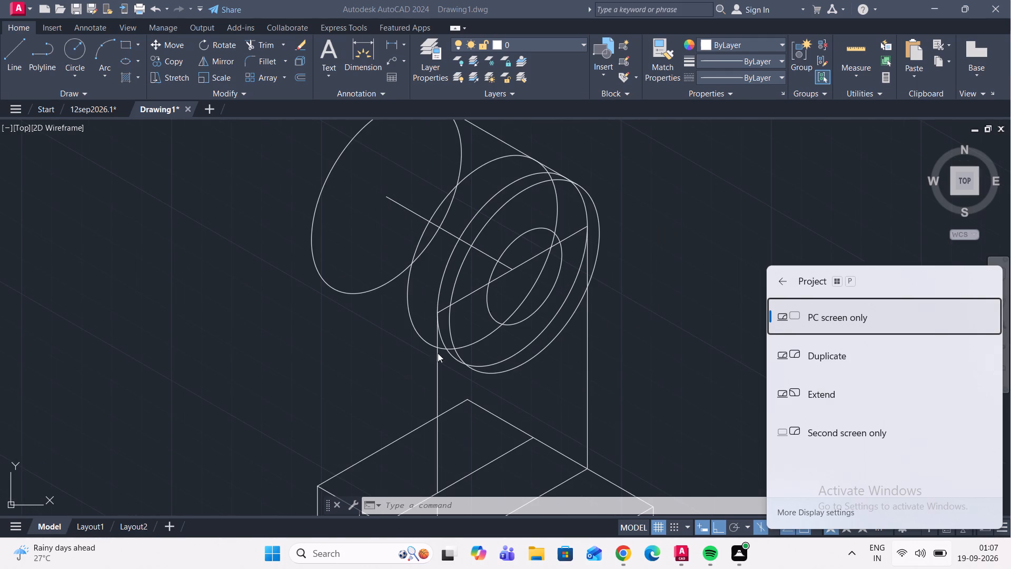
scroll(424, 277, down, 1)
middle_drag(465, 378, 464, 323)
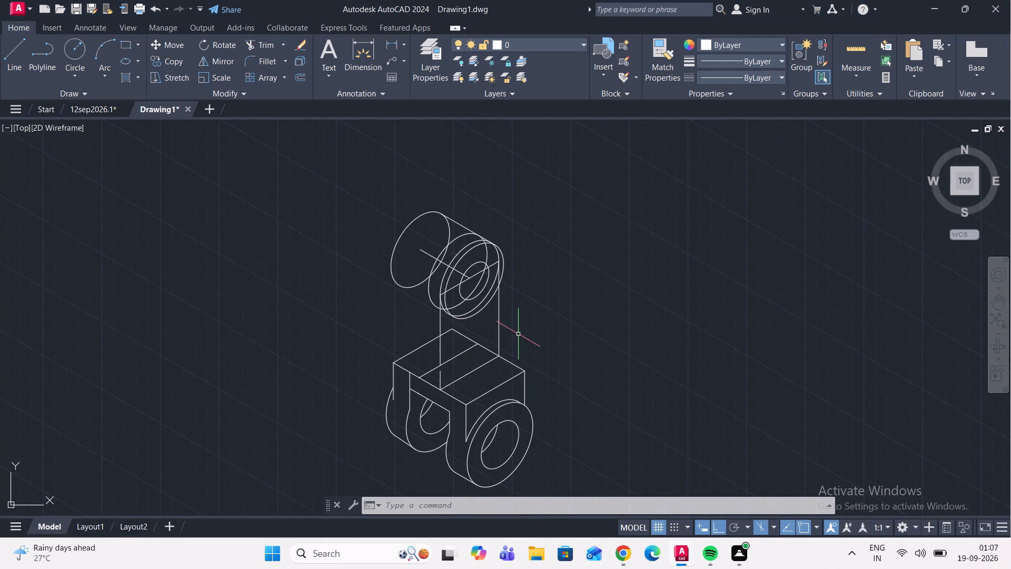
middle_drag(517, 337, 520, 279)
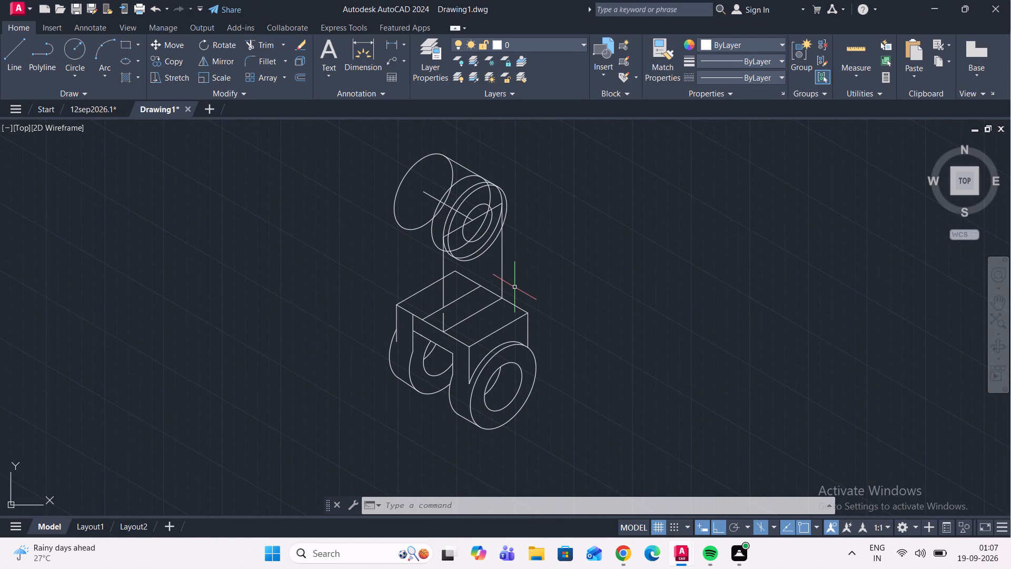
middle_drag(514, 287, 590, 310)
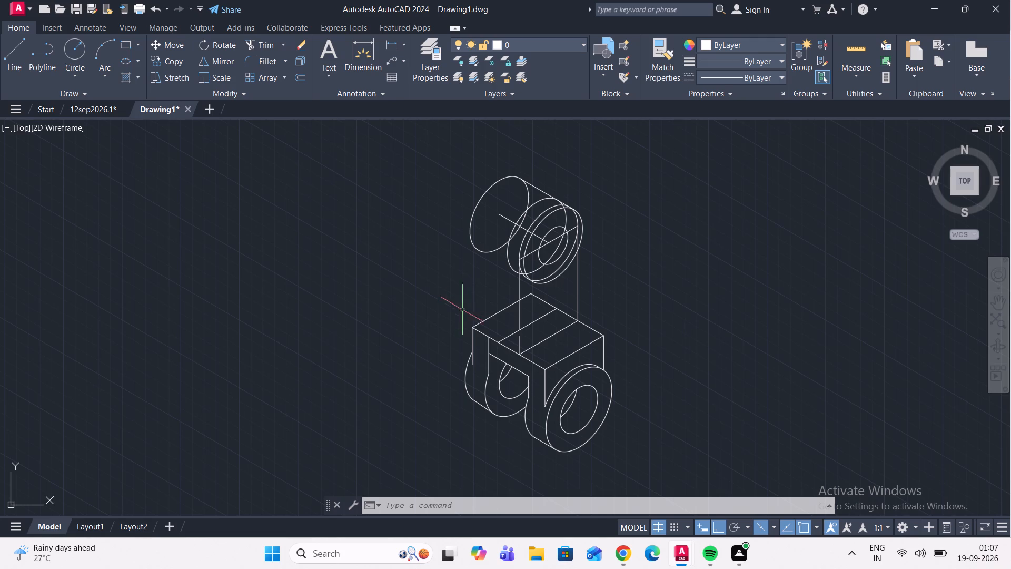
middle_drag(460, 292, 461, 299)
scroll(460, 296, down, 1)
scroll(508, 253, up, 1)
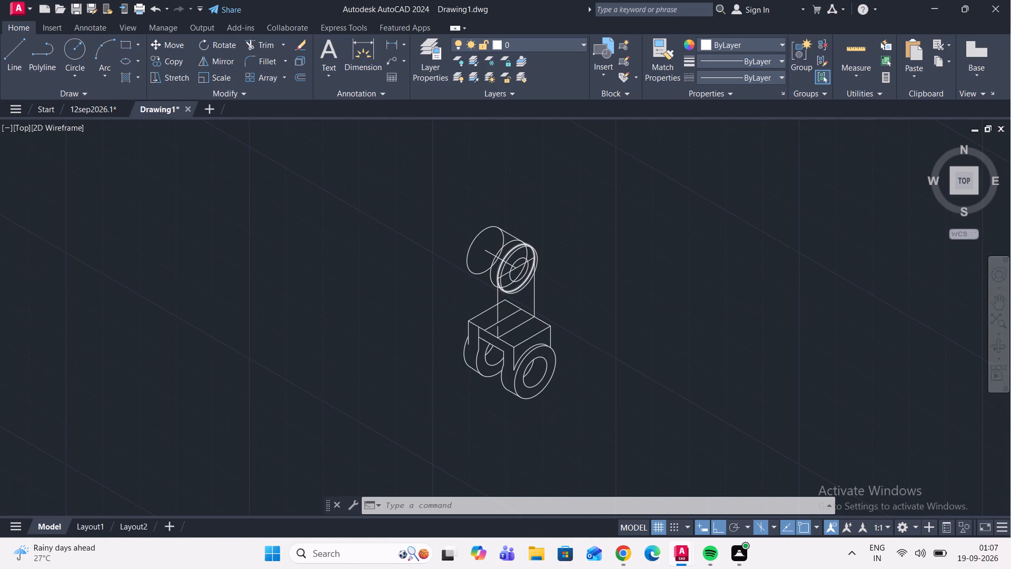
Copy the circle at the free end of the 42-unit line from its centre 14 units at 330°, towards the upright.
middle_drag(507, 253, 499, 293)
scroll(499, 292, up, 2)
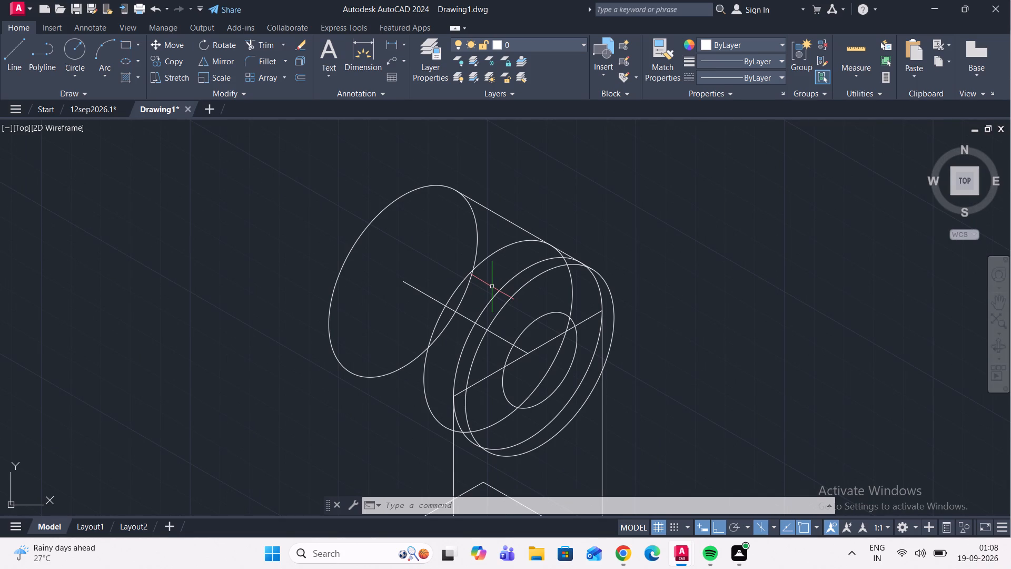
scroll(492, 287, up, 1)
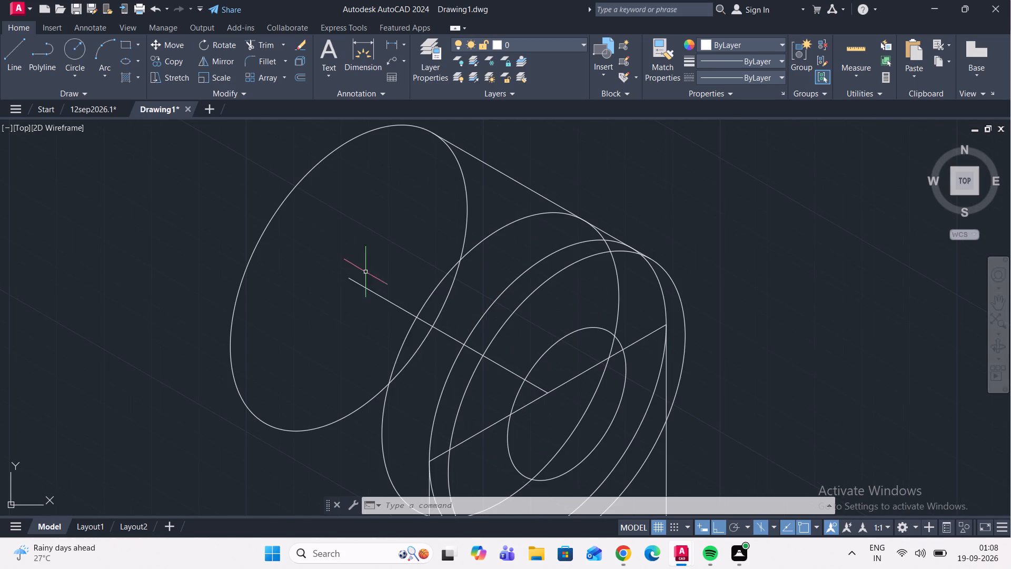
click(296, 238)
click(235, 204)
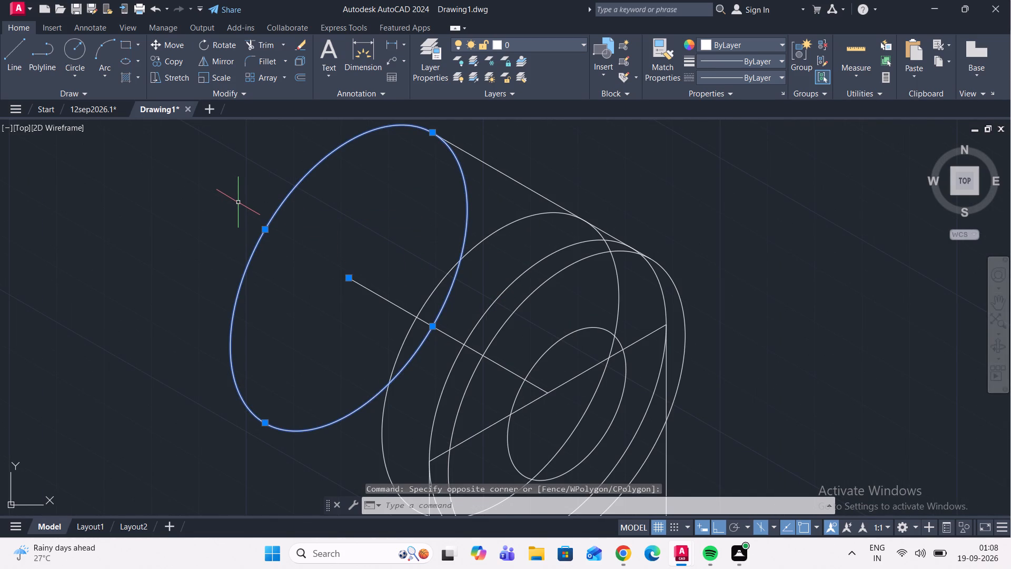
click(167, 64)
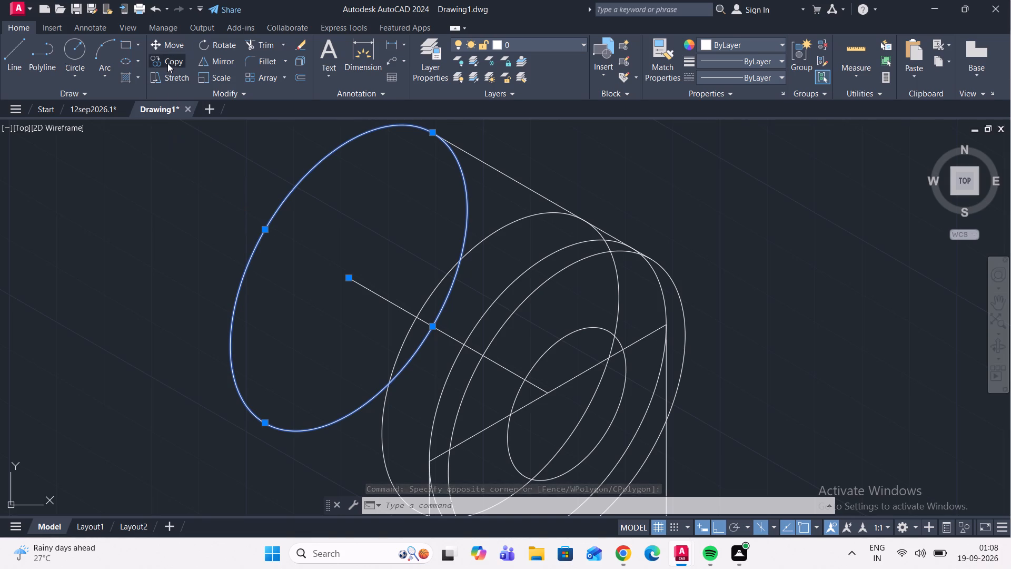
click(349, 278)
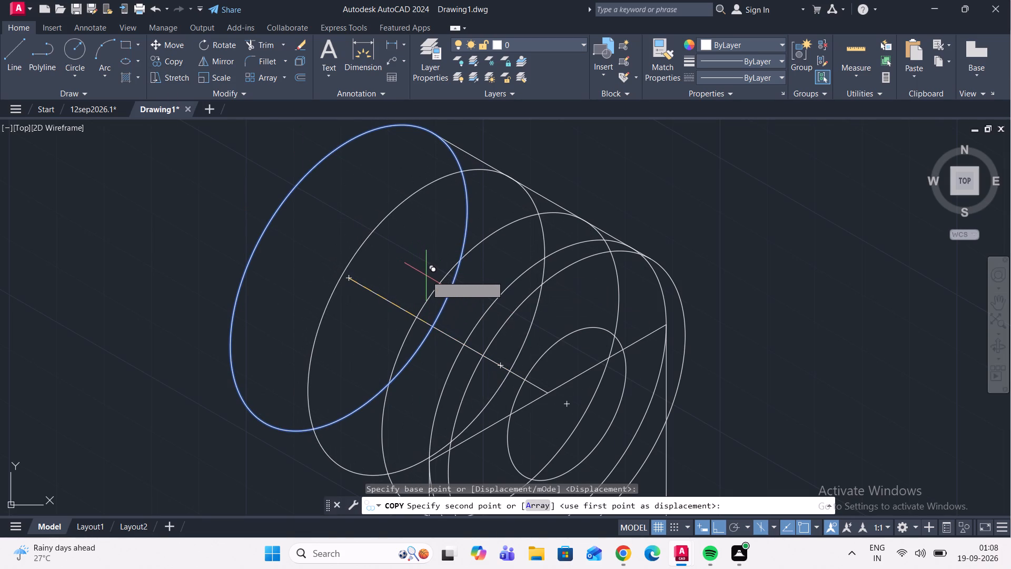
text(14)
key(Return)
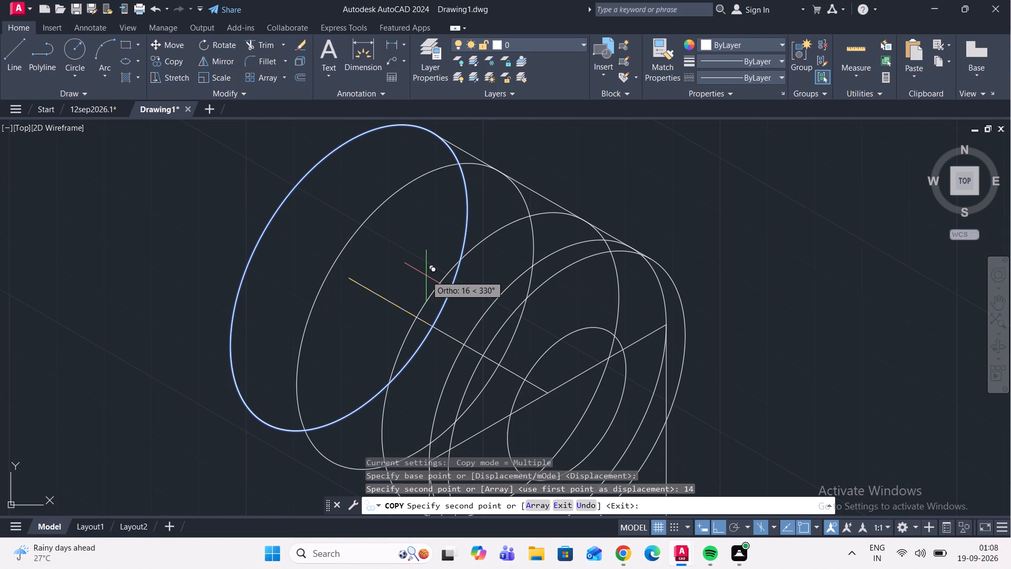
Draw a vertical line from the centre of the upright's front circles up to just past its front outer circle.
key(Escape)
scroll(429, 208, down, 1)
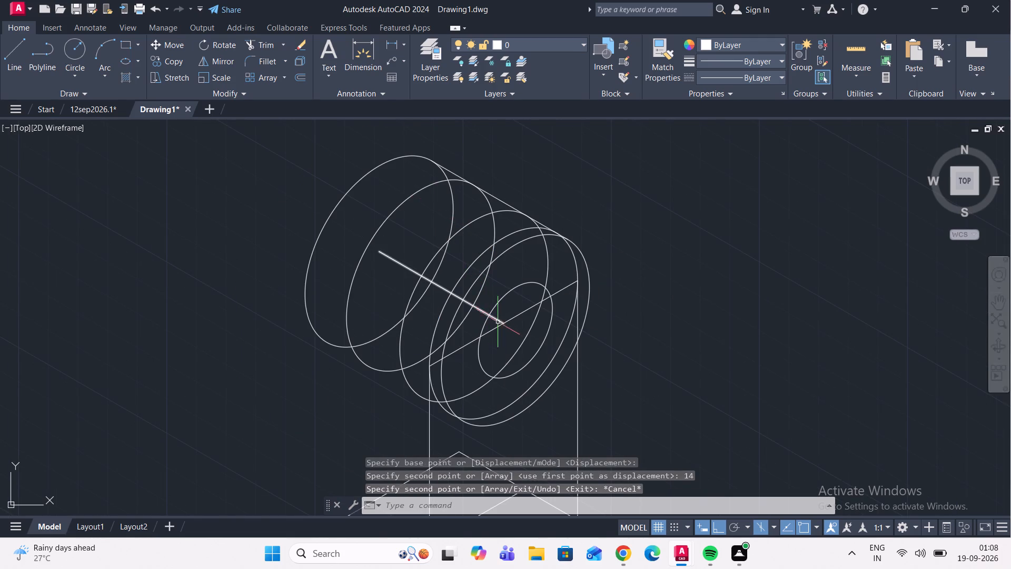
click(14, 57)
scroll(216, 108, down, 1)
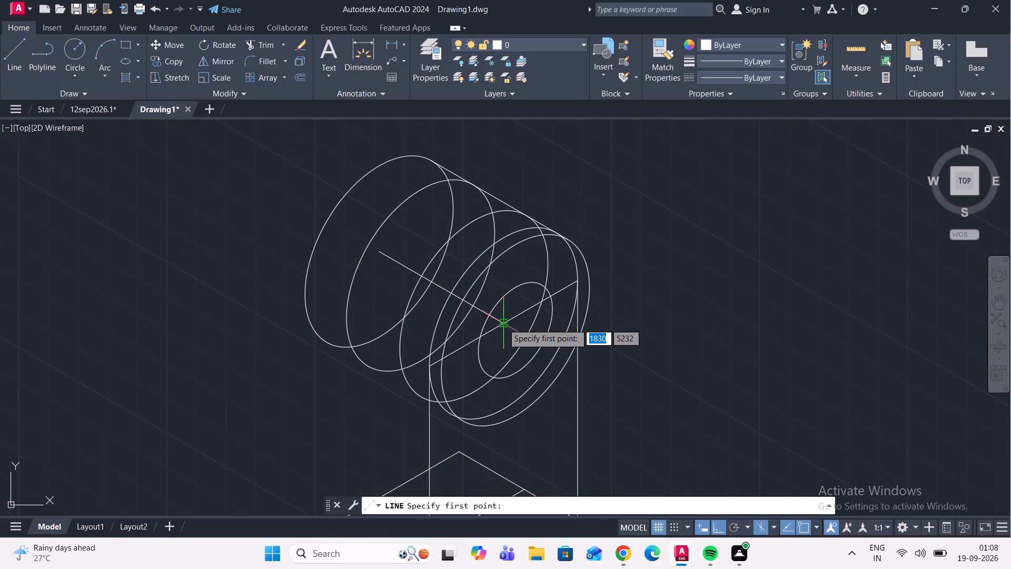
scroll(503, 323, up, 4)
click(493, 329)
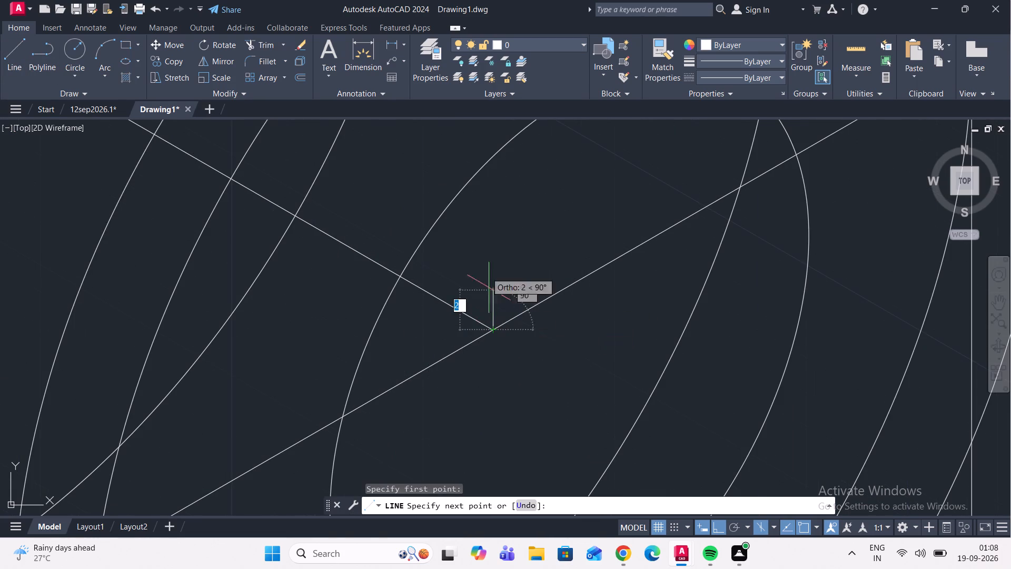
scroll(498, 173, down, 3)
middle_drag(492, 178, 470, 345)
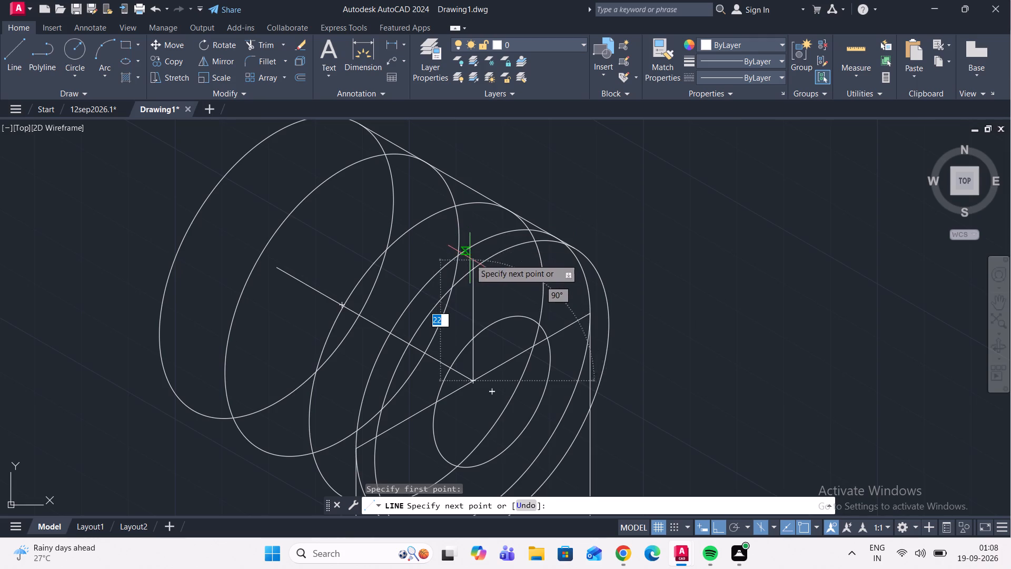
scroll(470, 259, up, 3)
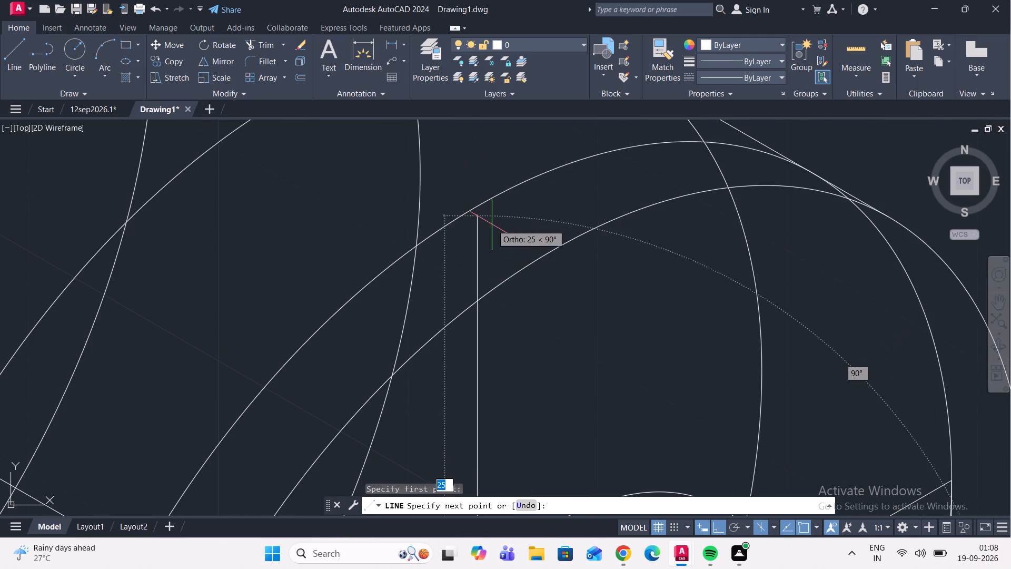
click(479, 265)
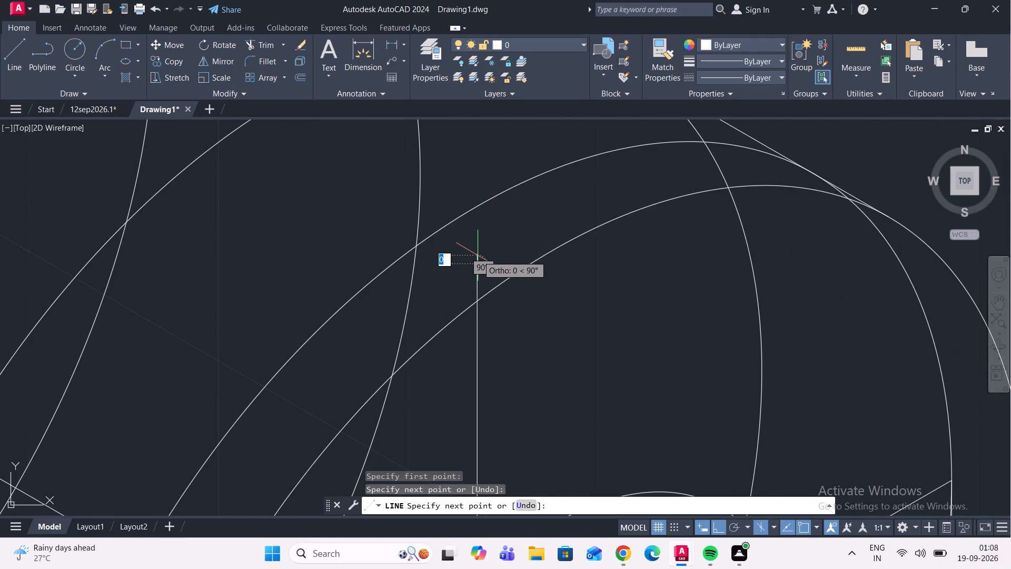
key(Escape)
Draw a line about 52 units long at 150° from where the vertical line crosses the upright's front outer circle.
click(24, 53)
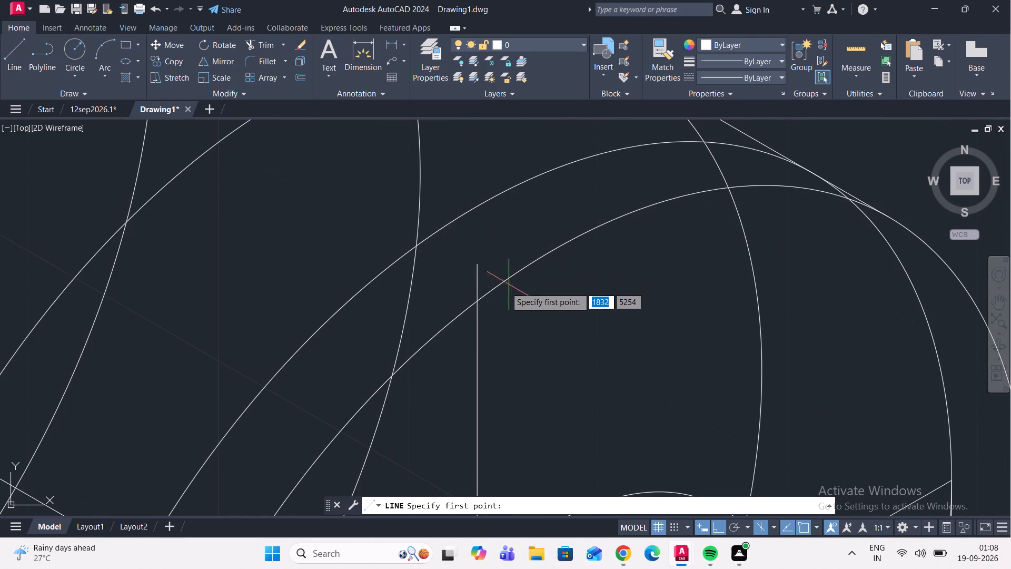
click(478, 300)
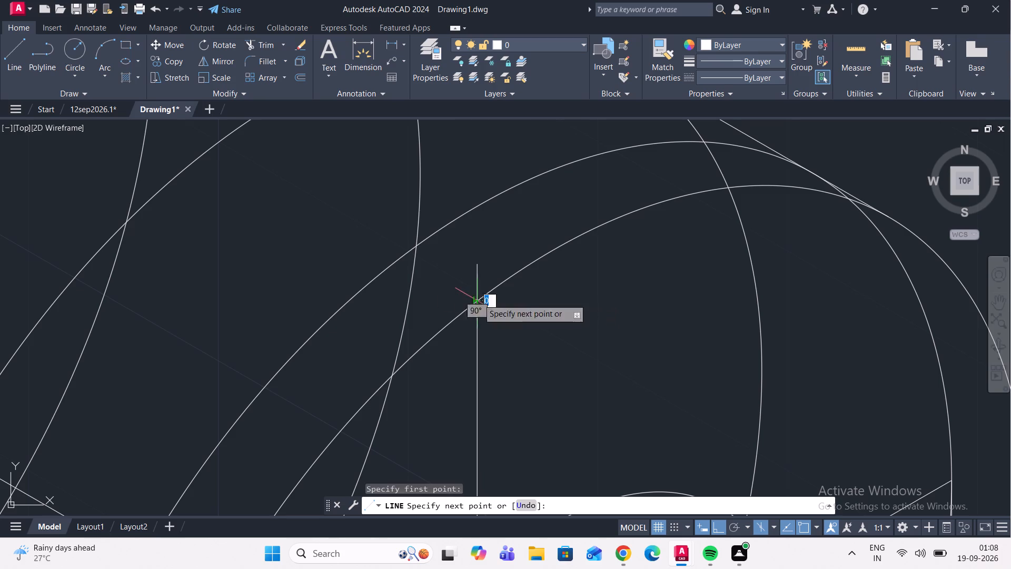
middle_drag(303, 183, 503, 332)
middle_drag(285, 194, 300, 211)
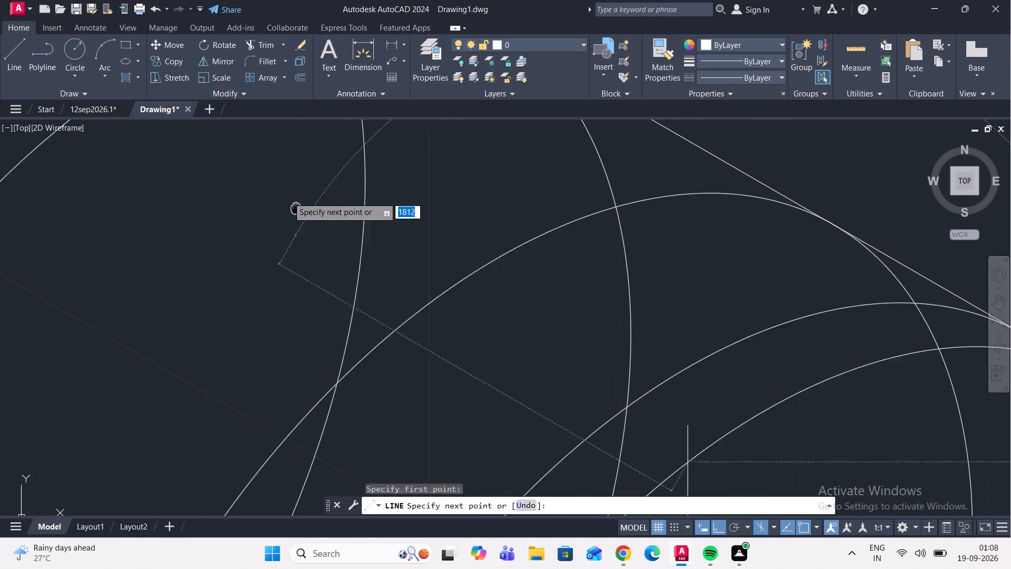
middle_drag(300, 211, 478, 325)
scroll(476, 317, down, 4)
scroll(385, 253, up, 3)
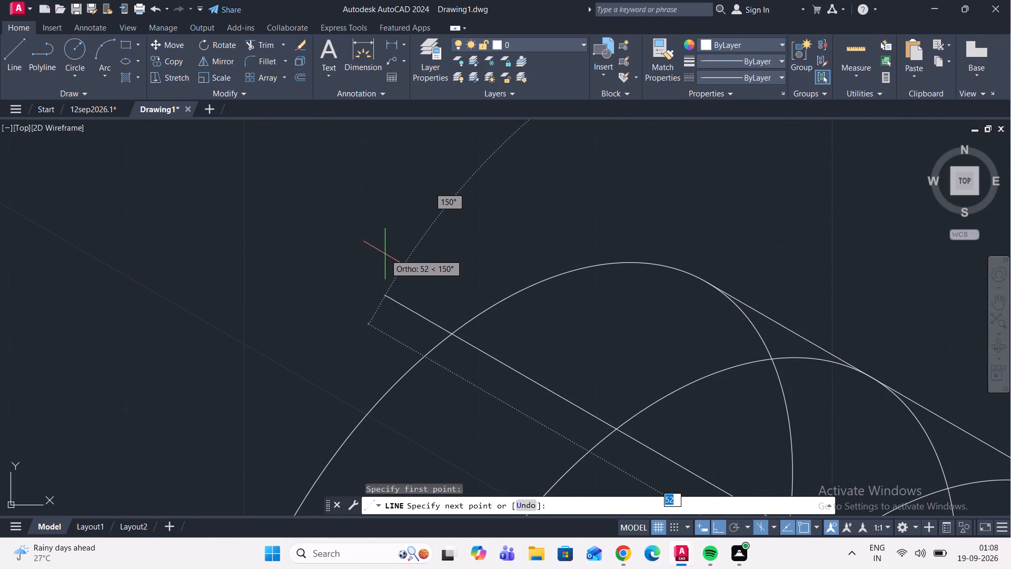
click(375, 251)
key(Escape)
Draw connected lines from the midpoint of the 42-unit line: 85 units at 210°, and 9 units at 150°.
scroll(372, 206, down, 3)
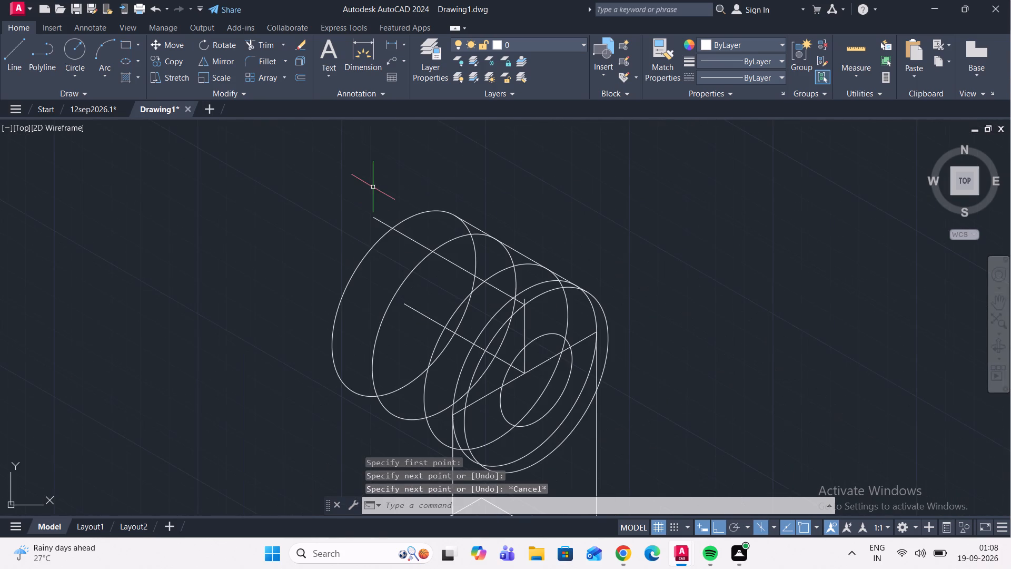
middle_drag(375, 181, 364, 154)
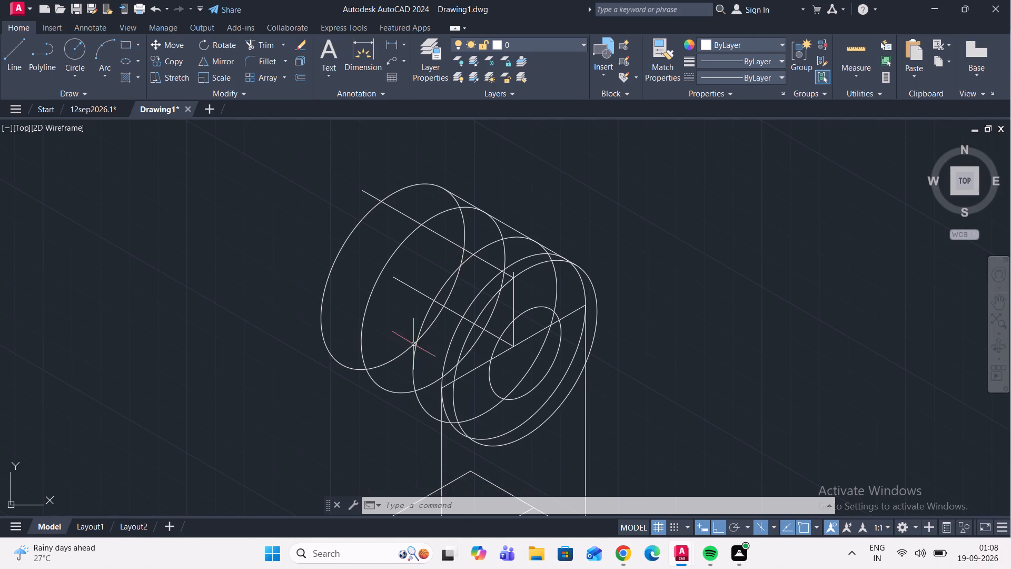
scroll(448, 312, up, 1)
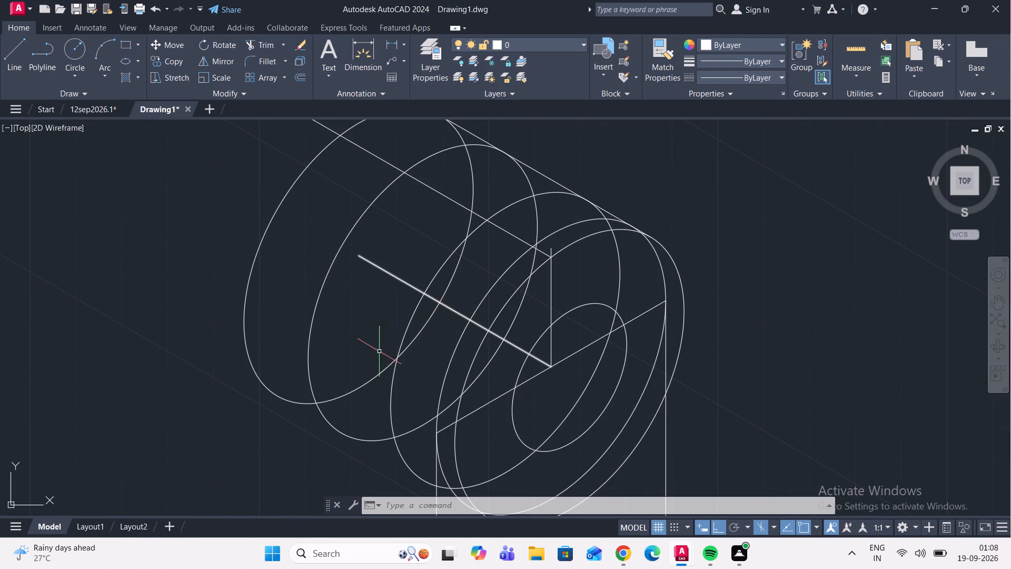
click(17, 63)
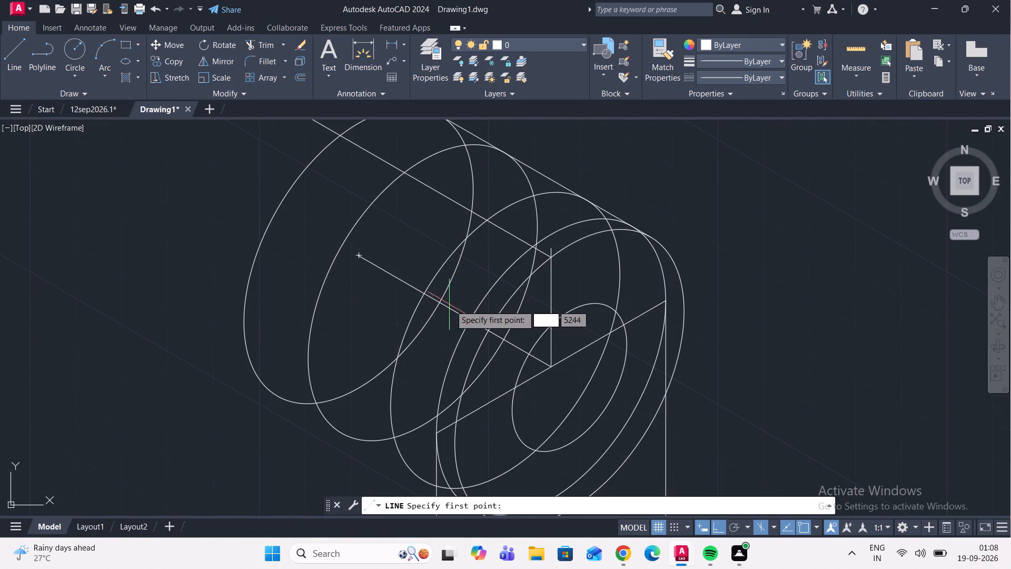
click(457, 313)
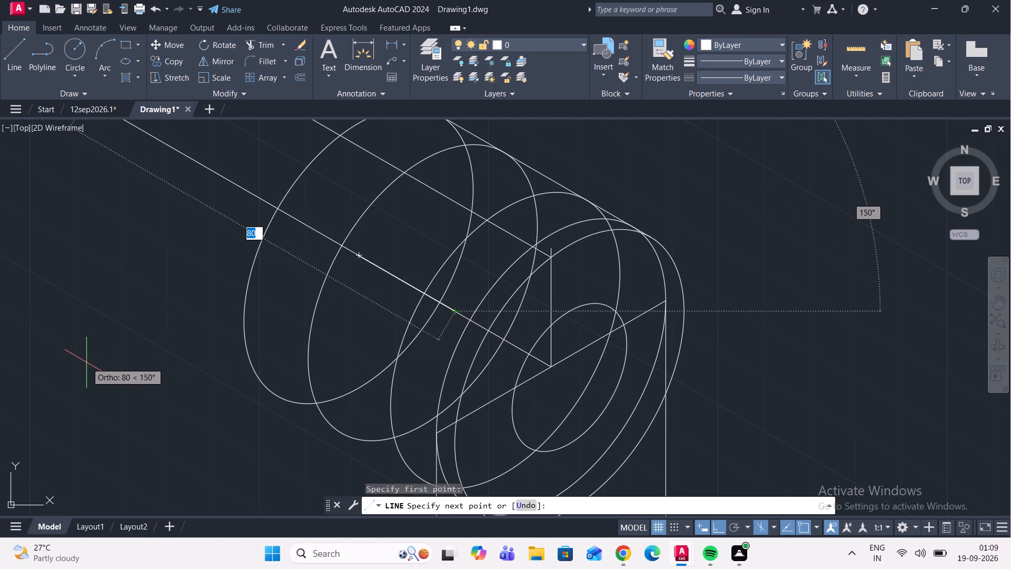
key(F5)
scroll(68, 335, down, 1)
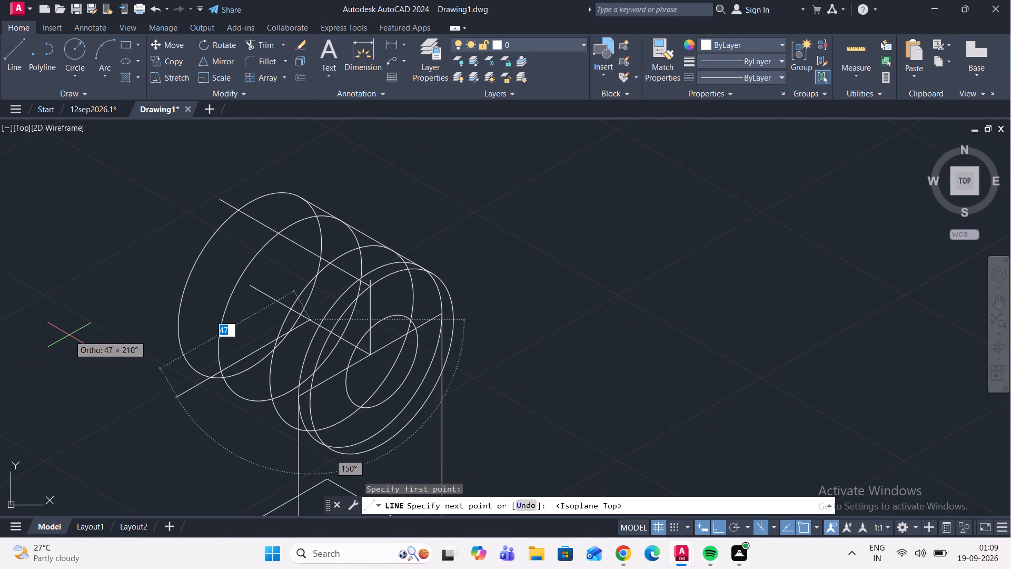
text(85)
key(Return)
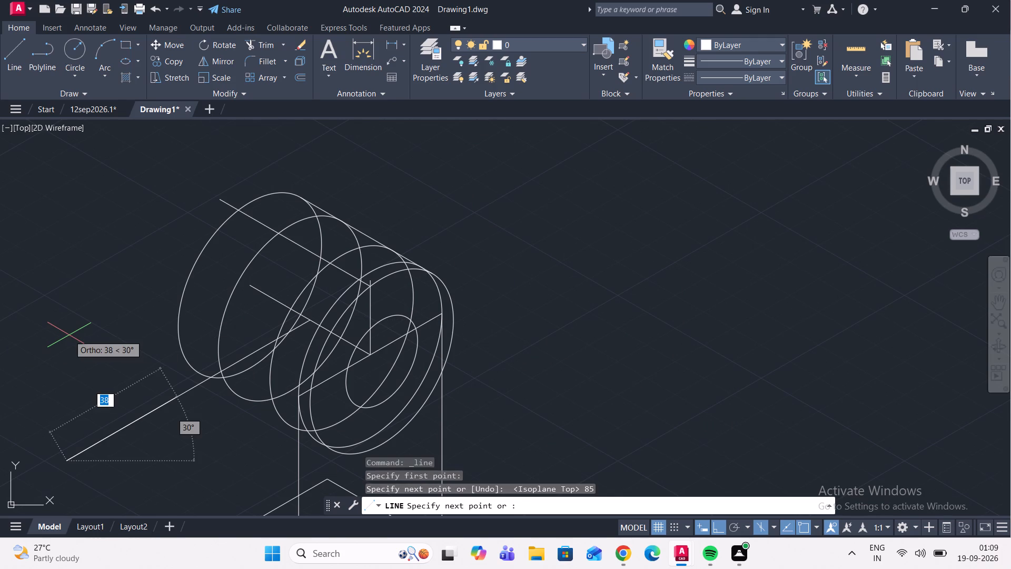
scroll(155, 350, down, 3)
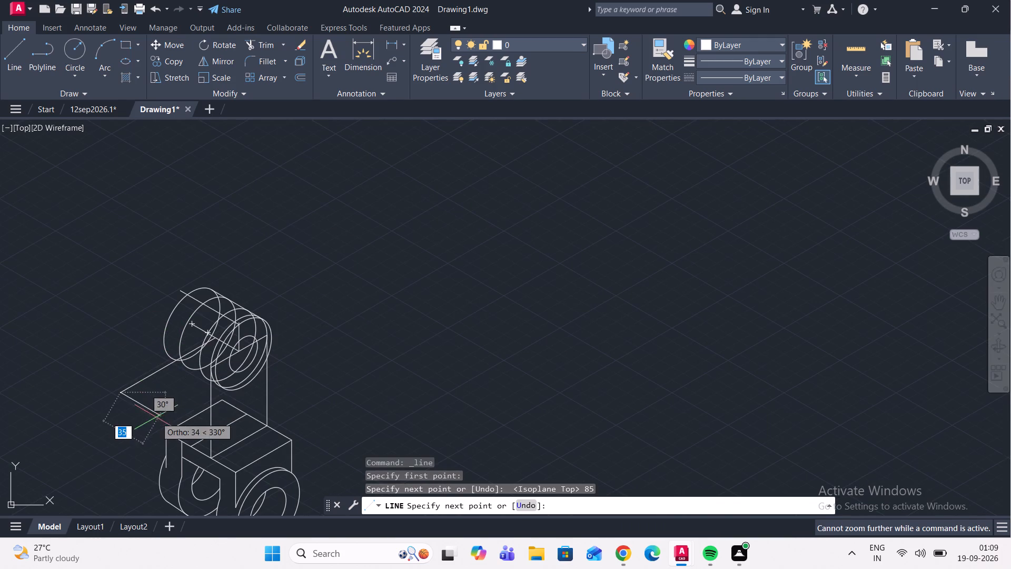
scroll(155, 406, up, 2)
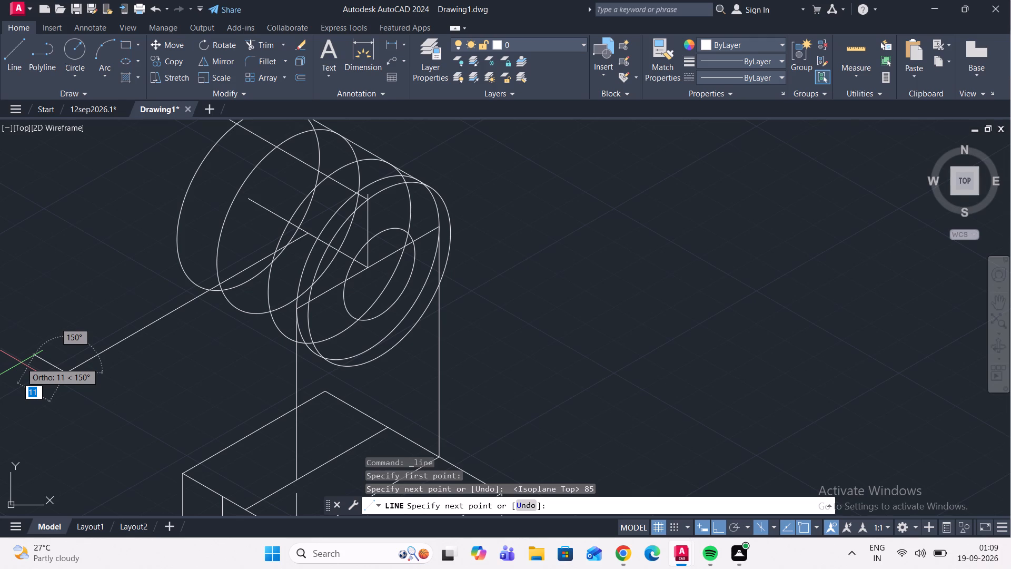
key(9)
key(Return)
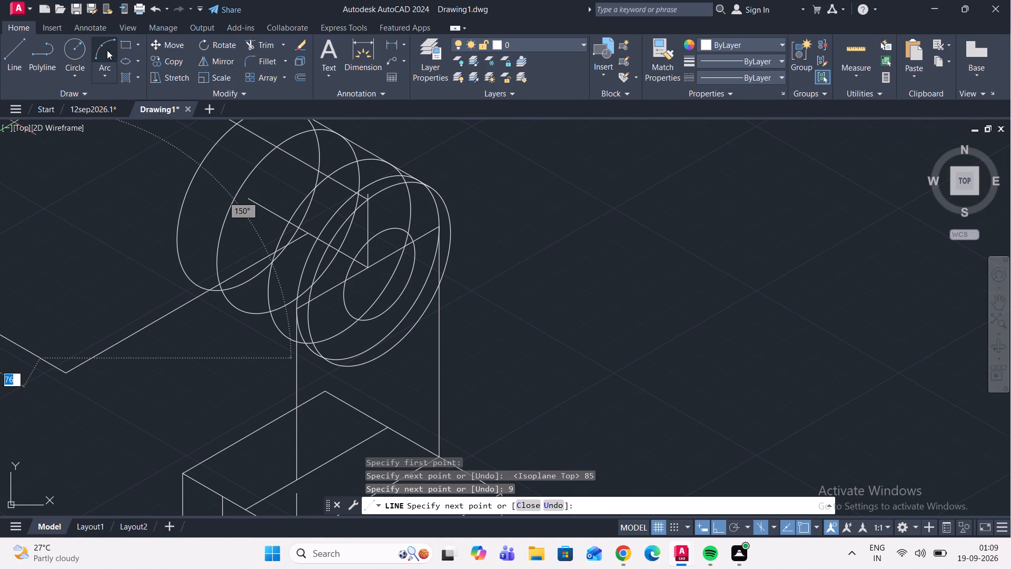
Draw a 15-diameter isocircle in the right isoplane, centred on the free end of the 9-unit line.
click(139, 60)
click(151, 110)
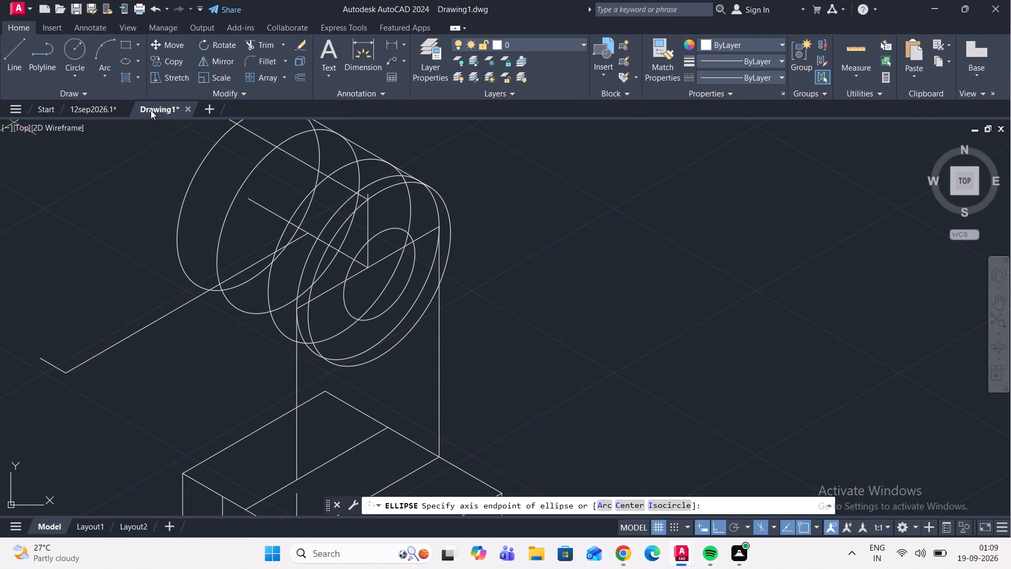
click(675, 506)
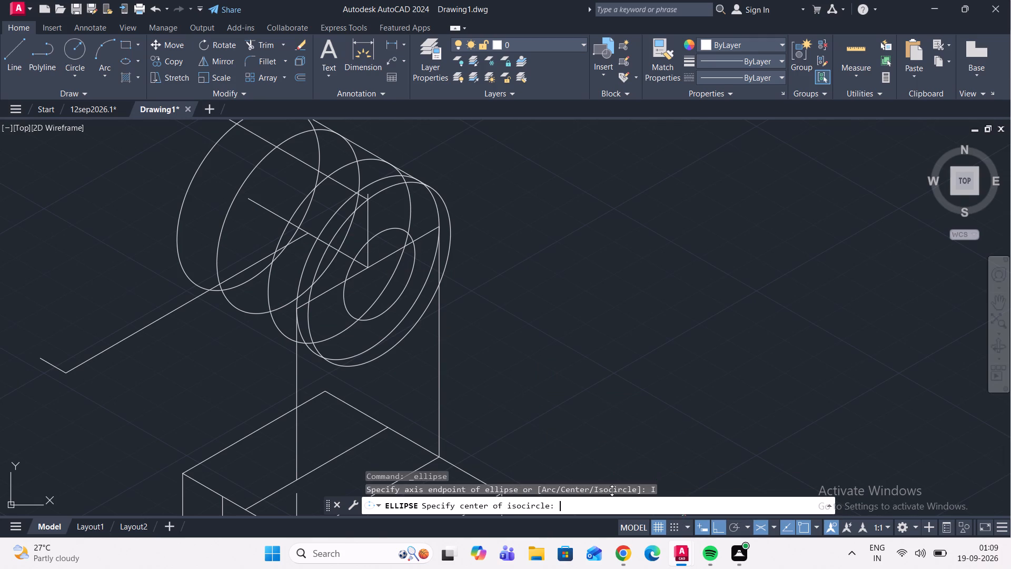
middle_drag(443, 394, 690, 352)
scroll(292, 319, up, 1)
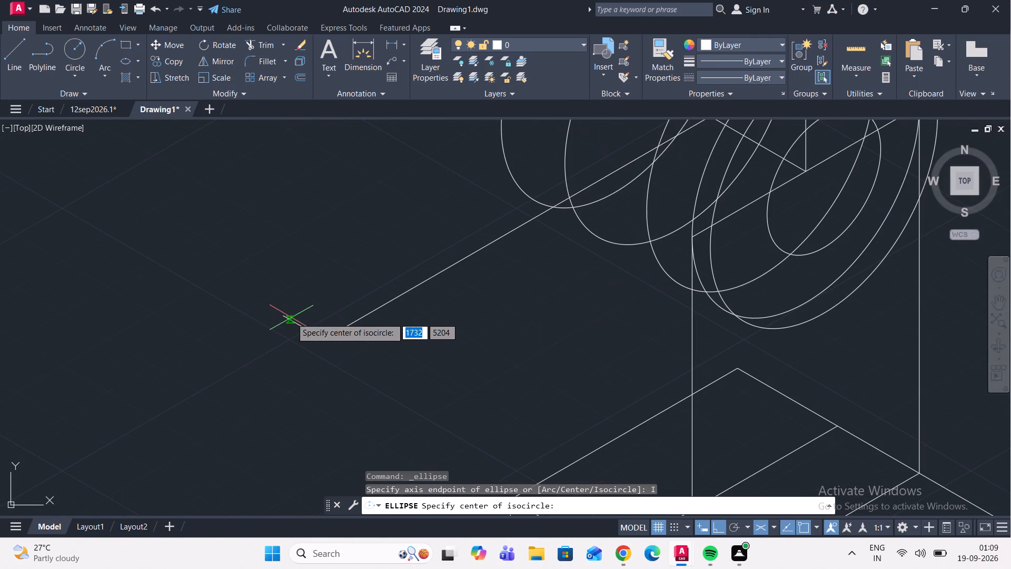
click(285, 317)
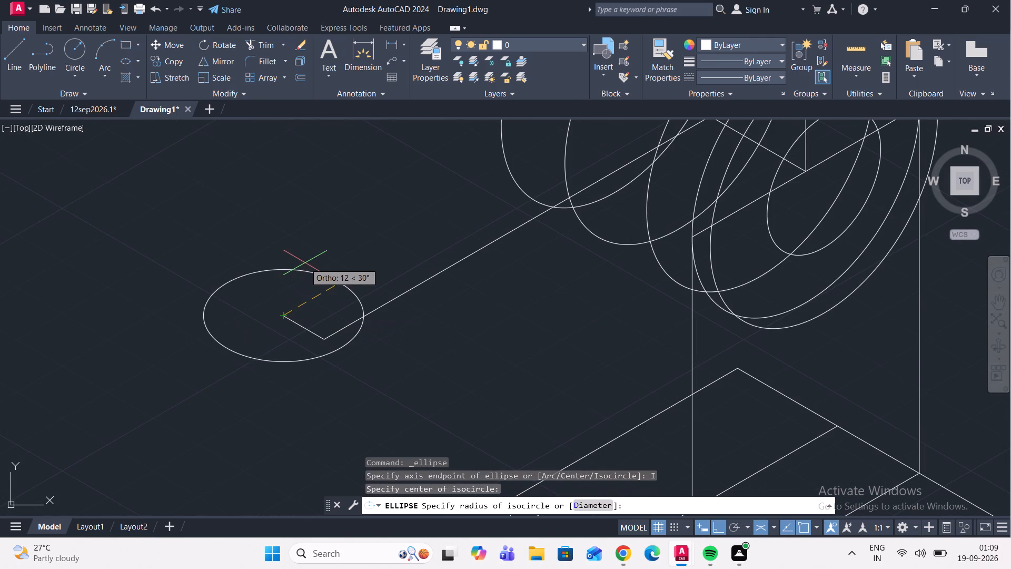
key(F5)
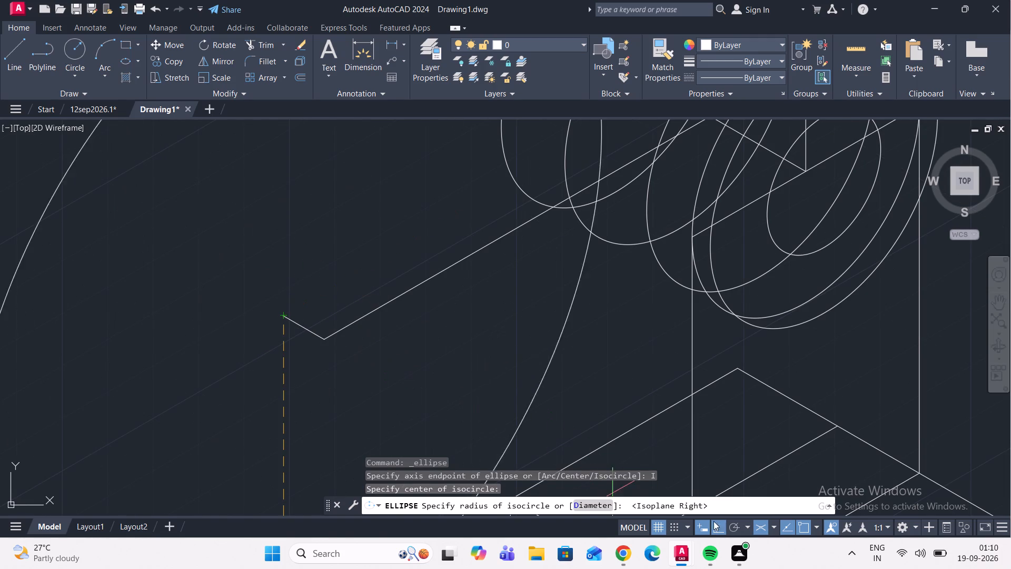
click(586, 504)
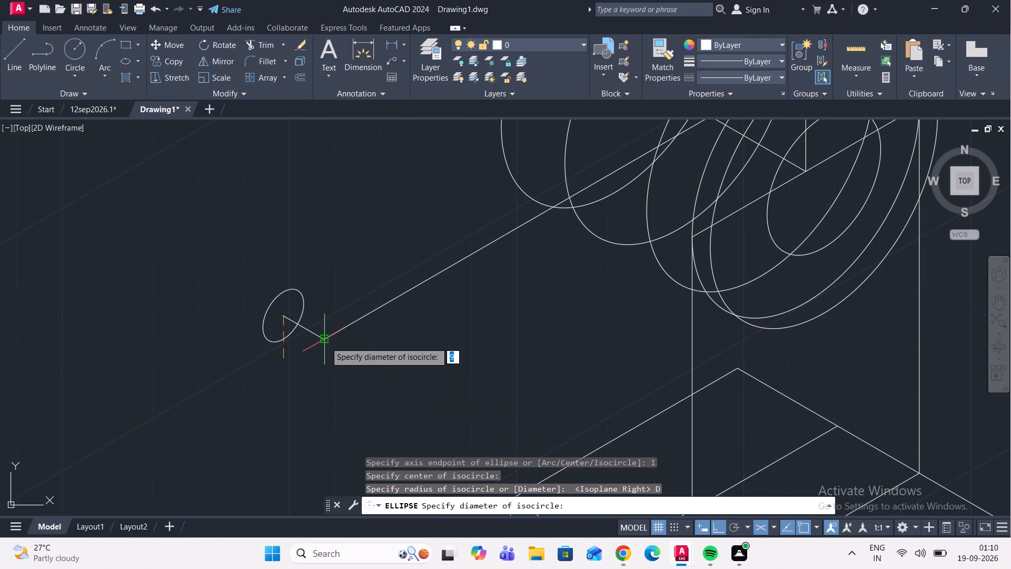
text(15)
key(Return)
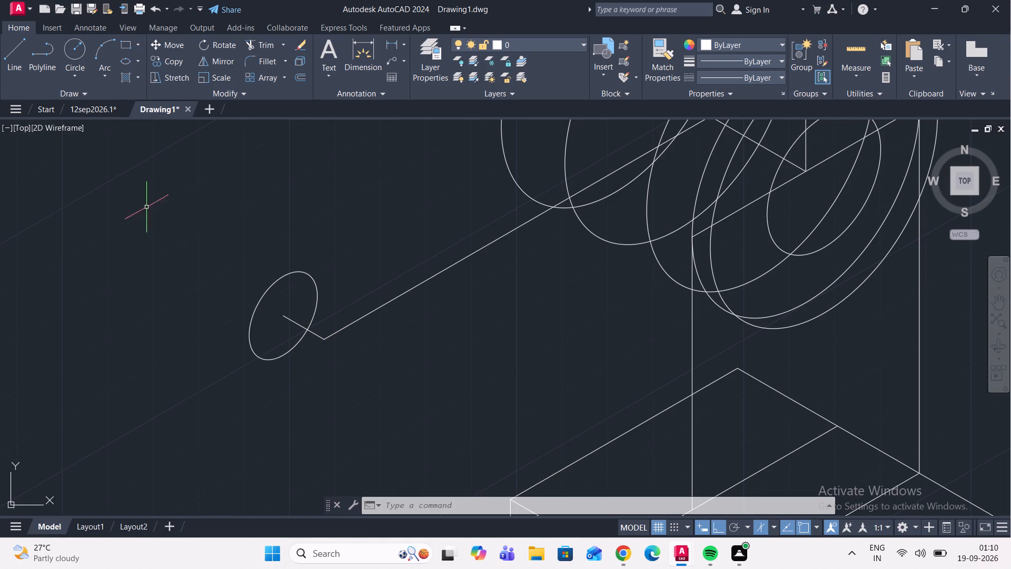
Draw a 36-diameter isocircle in the right isoplane, concentric with the 15-diameter circle.
click(138, 60)
click(148, 103)
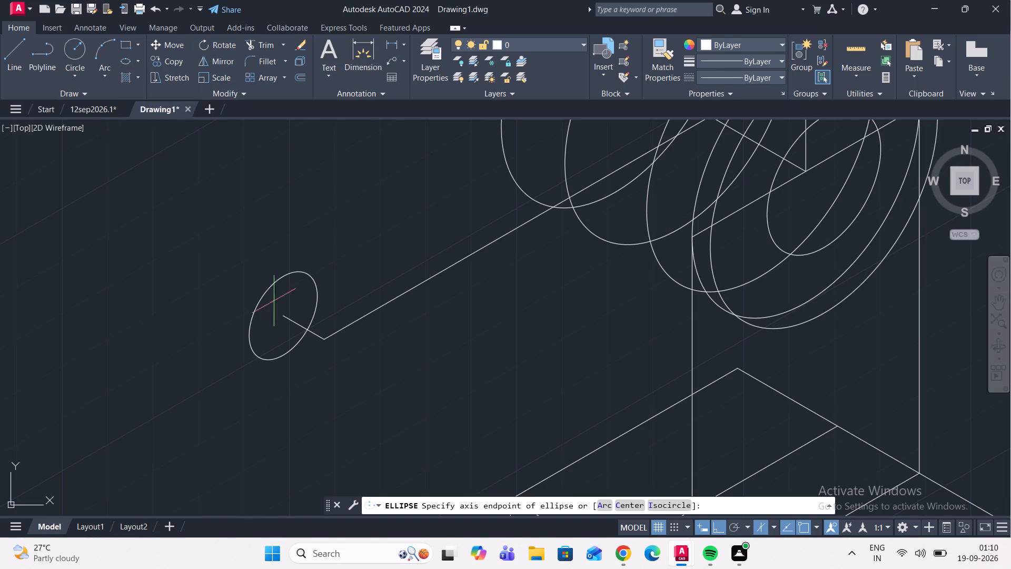
click(662, 505)
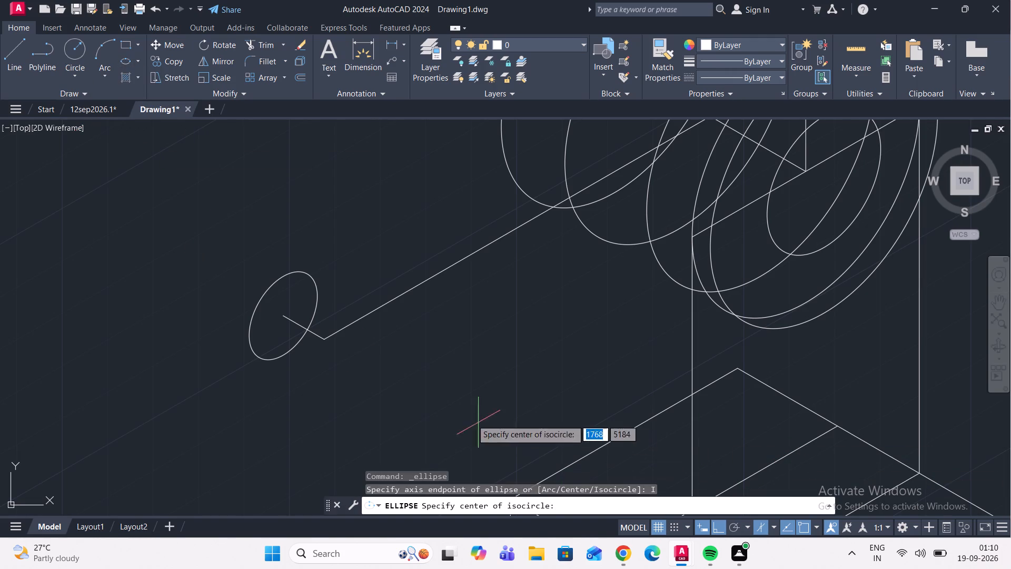
click(281, 317)
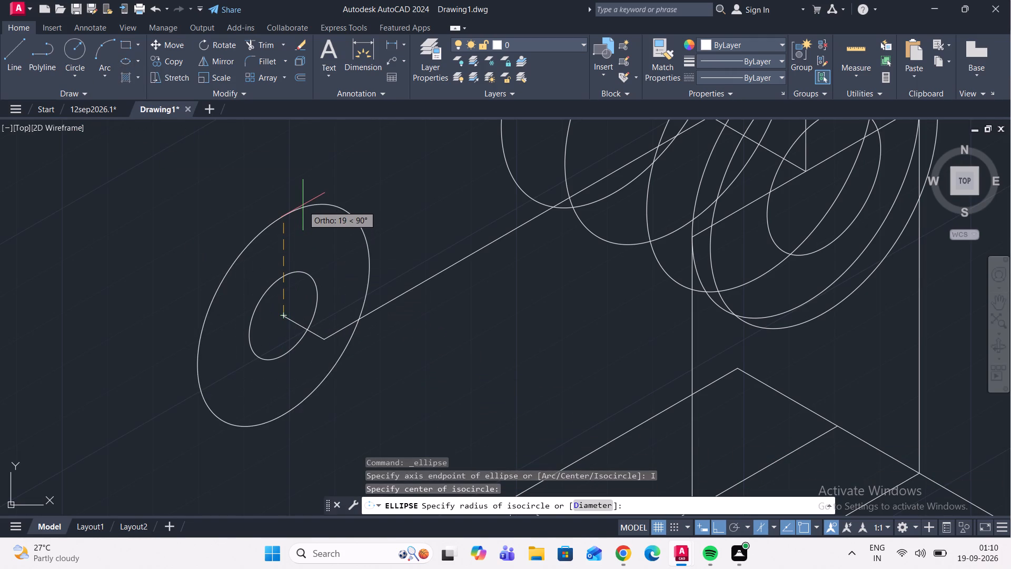
click(586, 504)
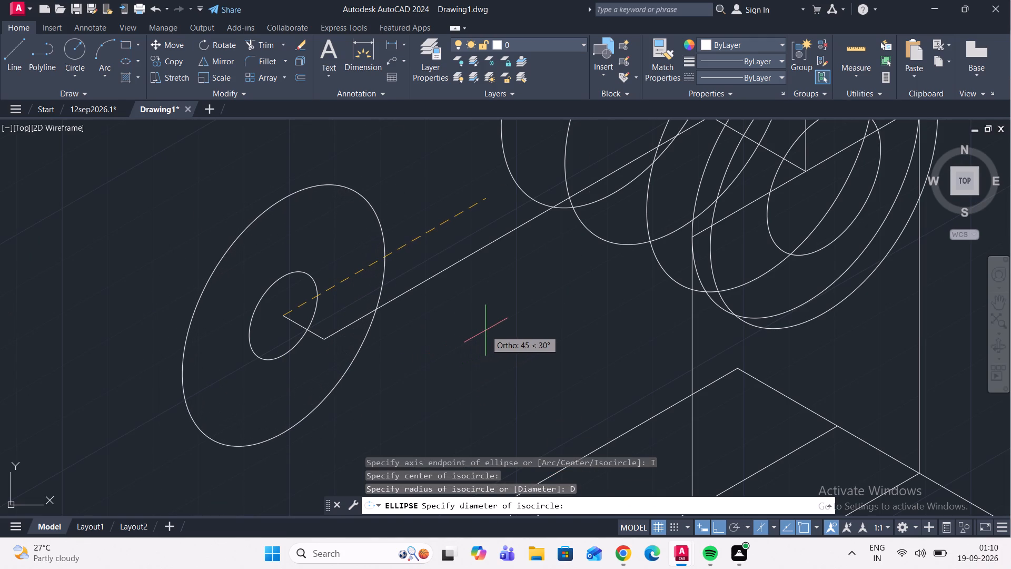
text(36)
key(Return)
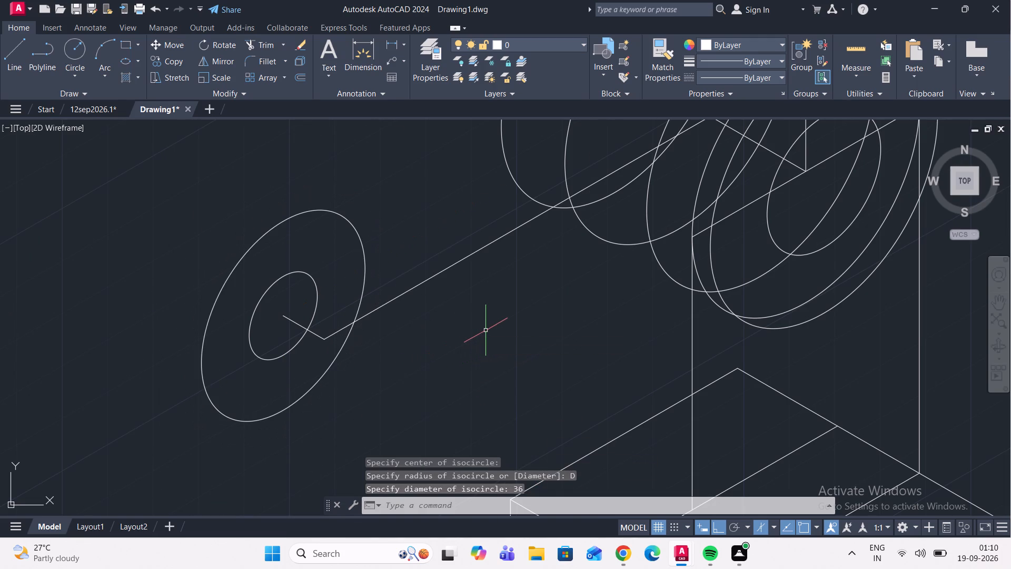
Draw a vertical line from the centre of the 36-diameter isocircle upward past the circle's edge.
middle_drag(485, 330, 480, 331)
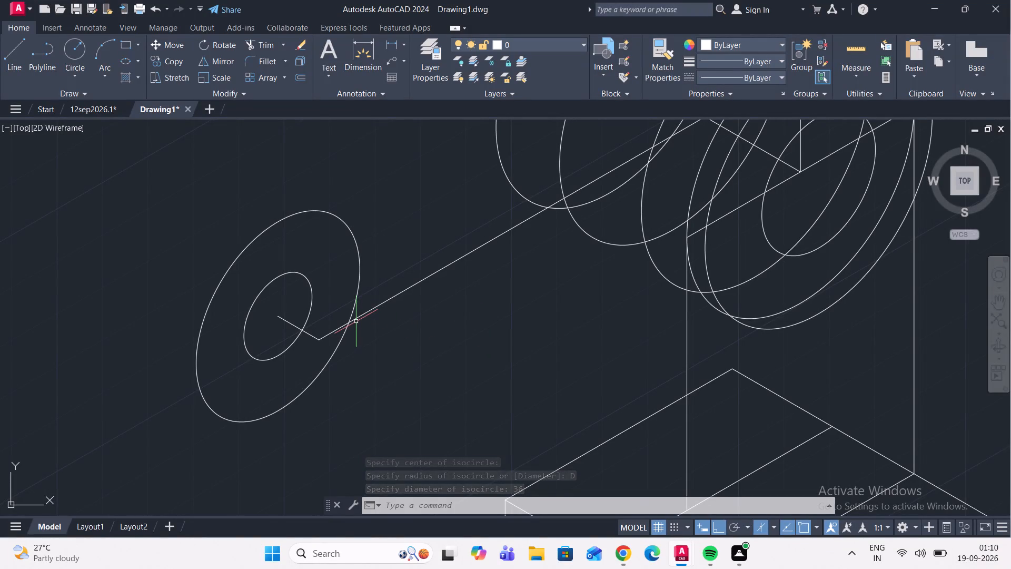
click(10, 56)
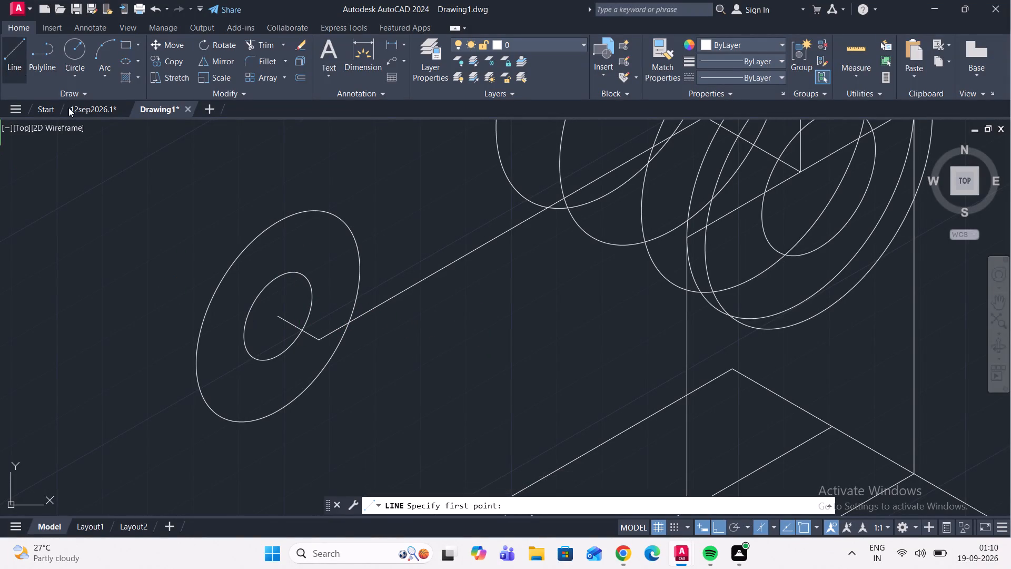
click(280, 314)
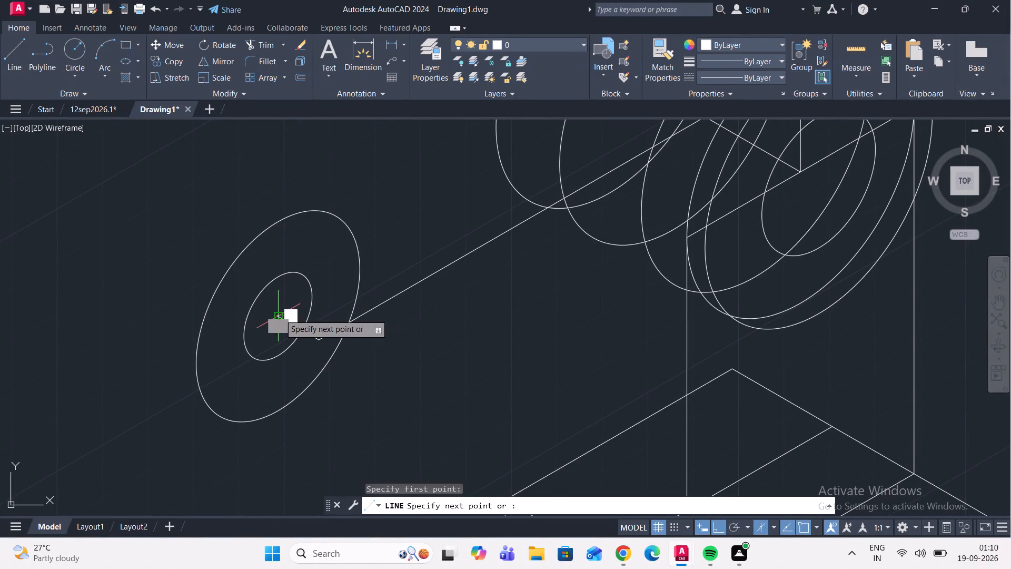
click(276, 189)
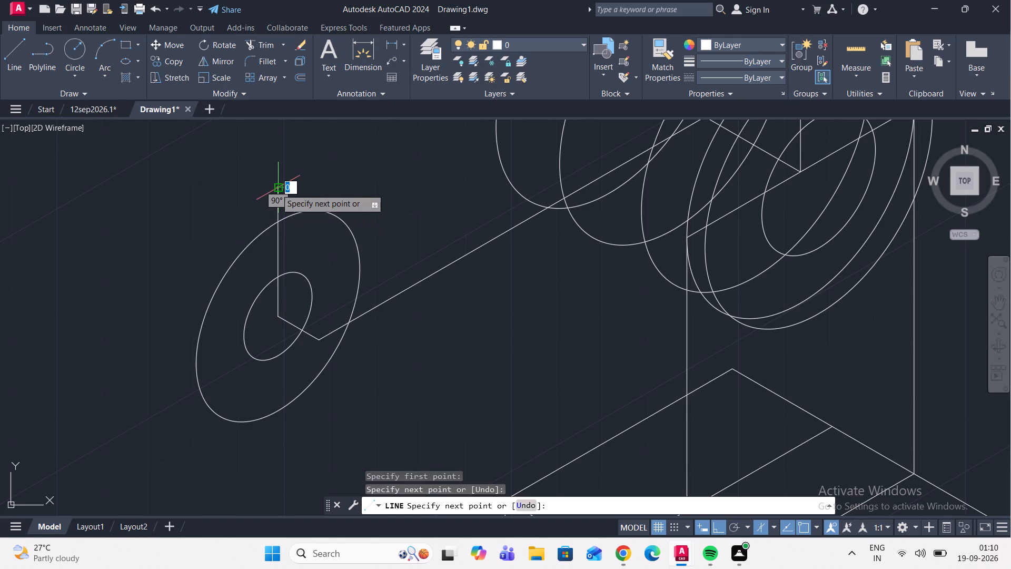
key(Escape)
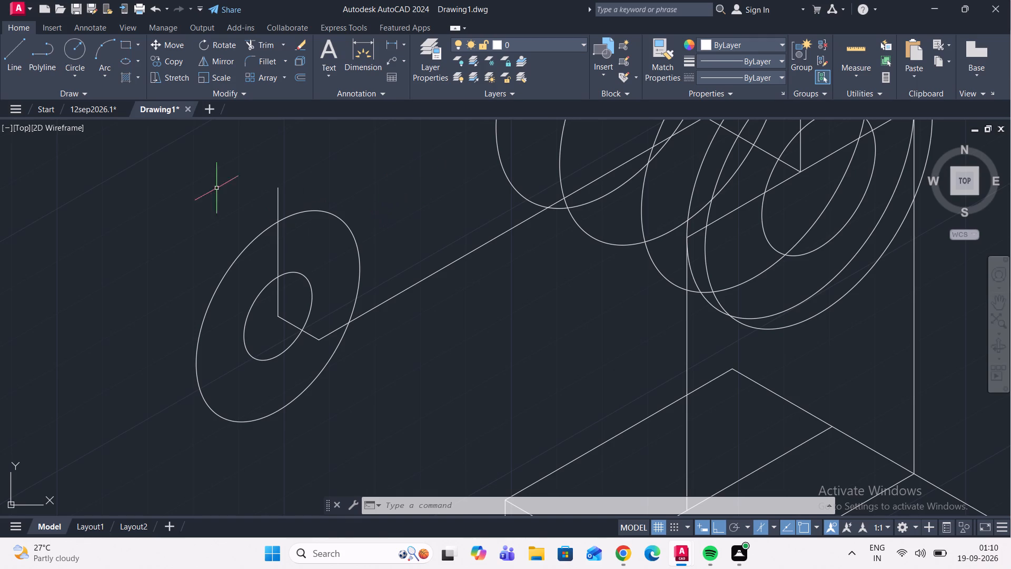
Draw connected 18-unit lines at 30°, 330° and 210°, starting where the vertical line crosses the 36-diameter isocircle.
click(20, 57)
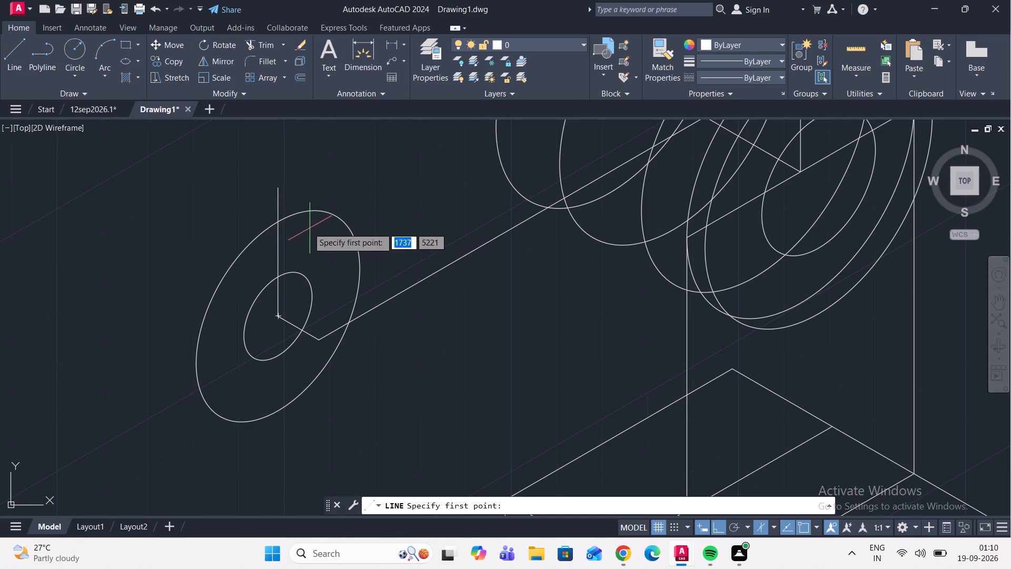
click(280, 225)
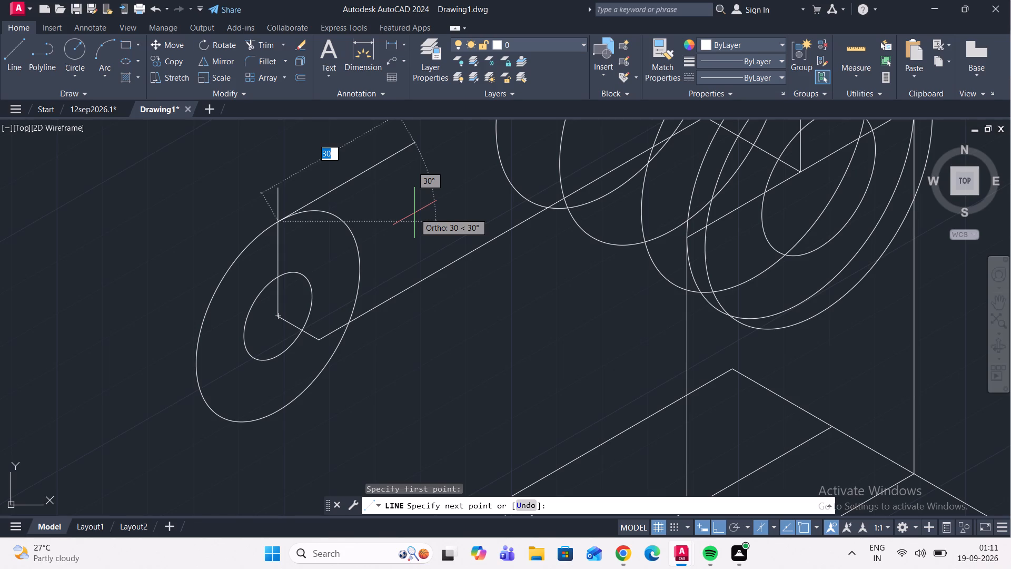
text(18)
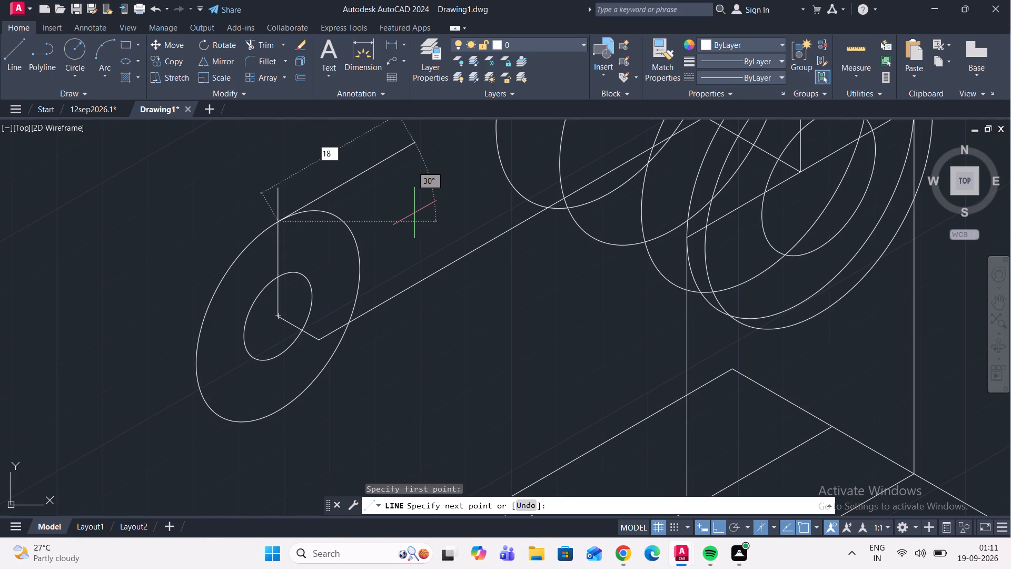
key(Return)
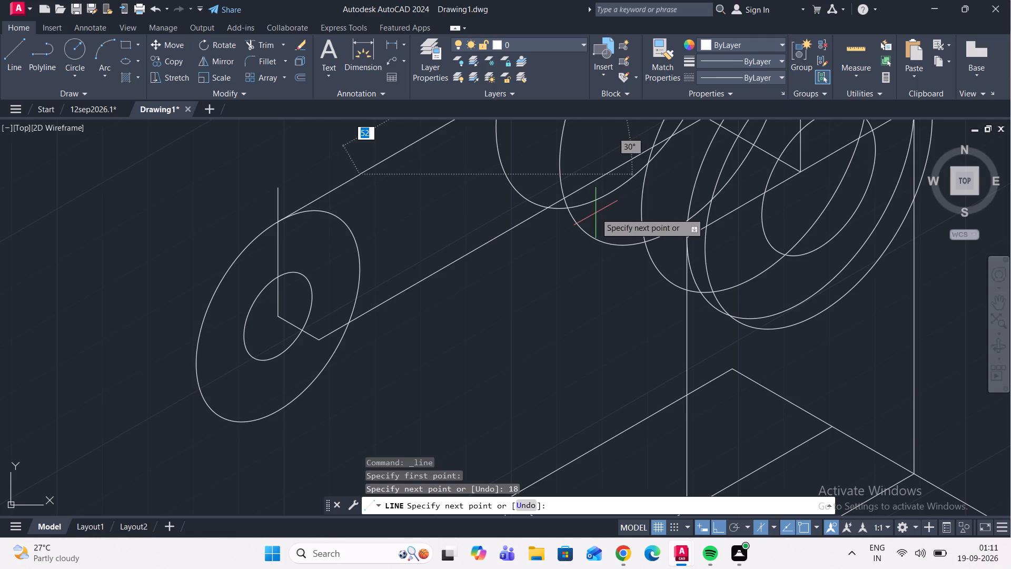
key(F5)
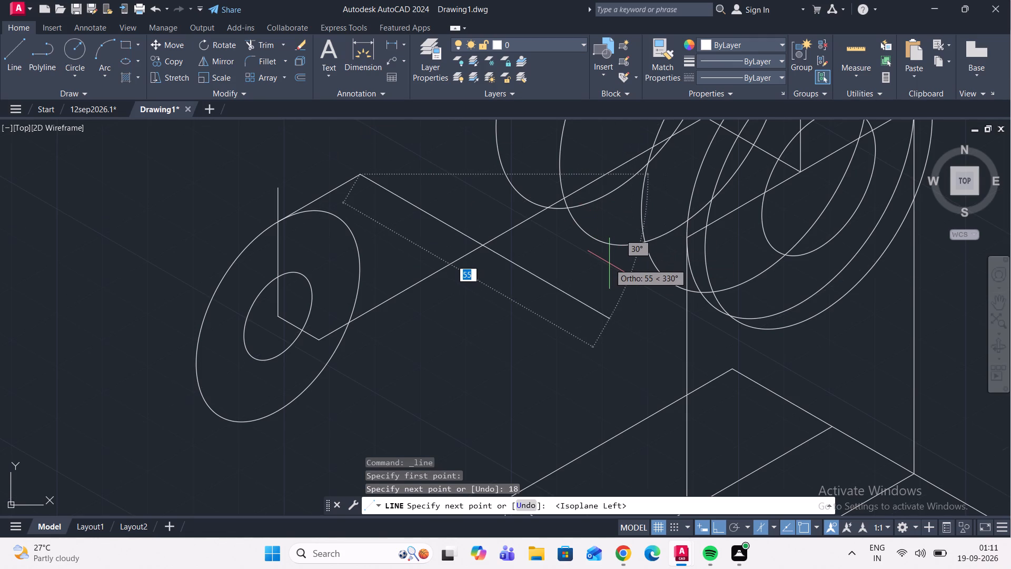
text(18)
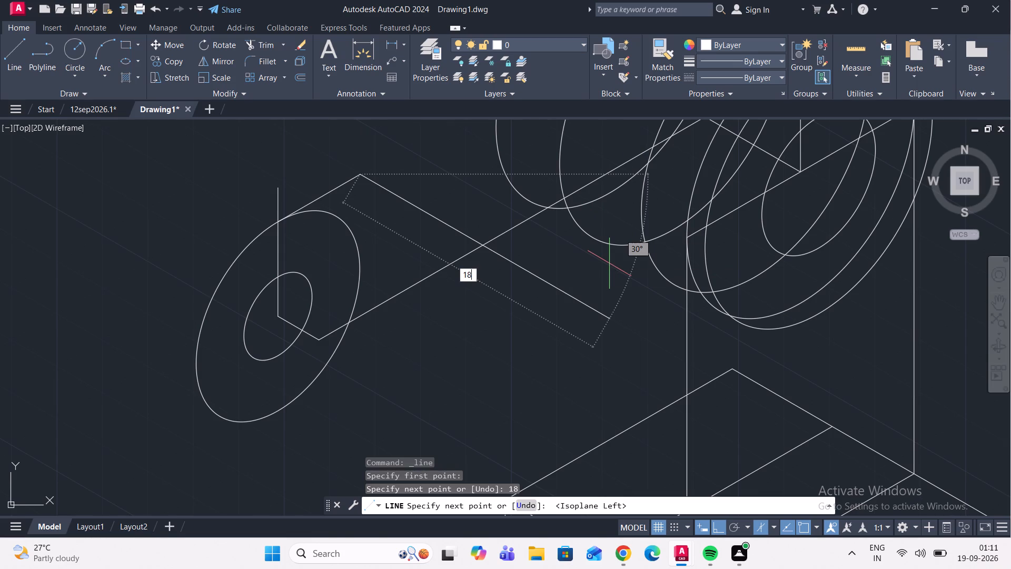
key(Return)
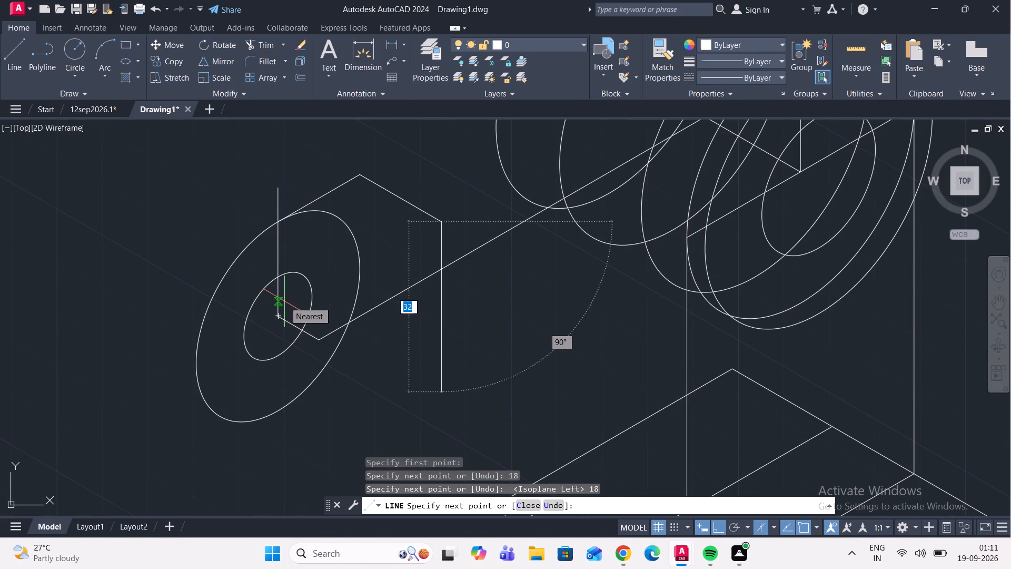
key(F5)
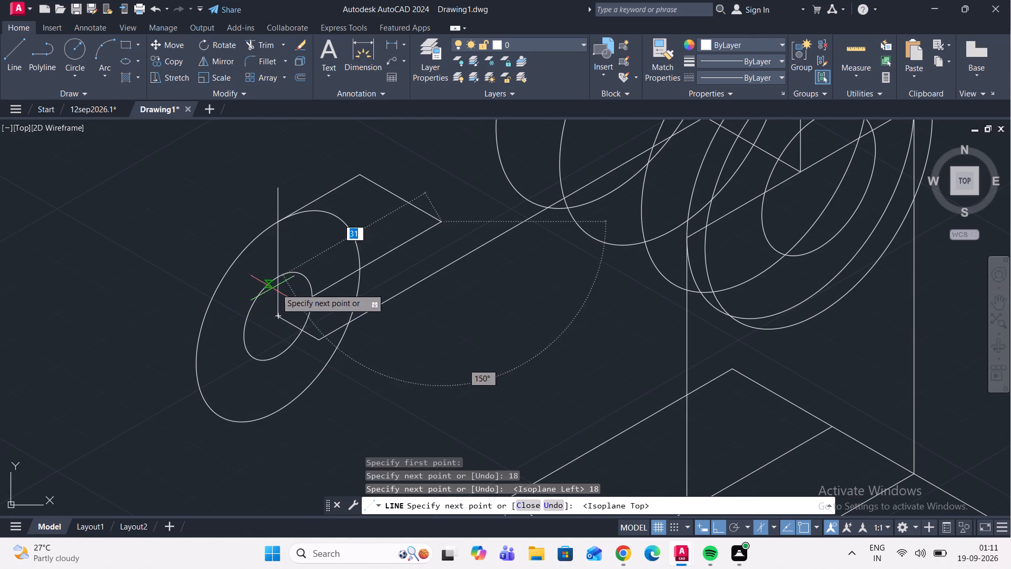
scroll(285, 305, up, 2)
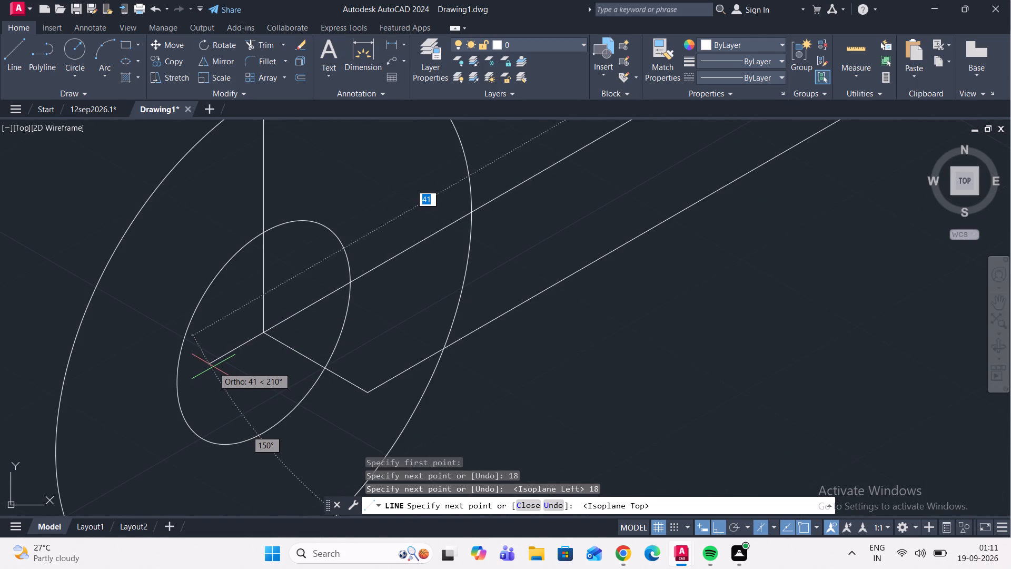
scroll(351, 322, down, 3)
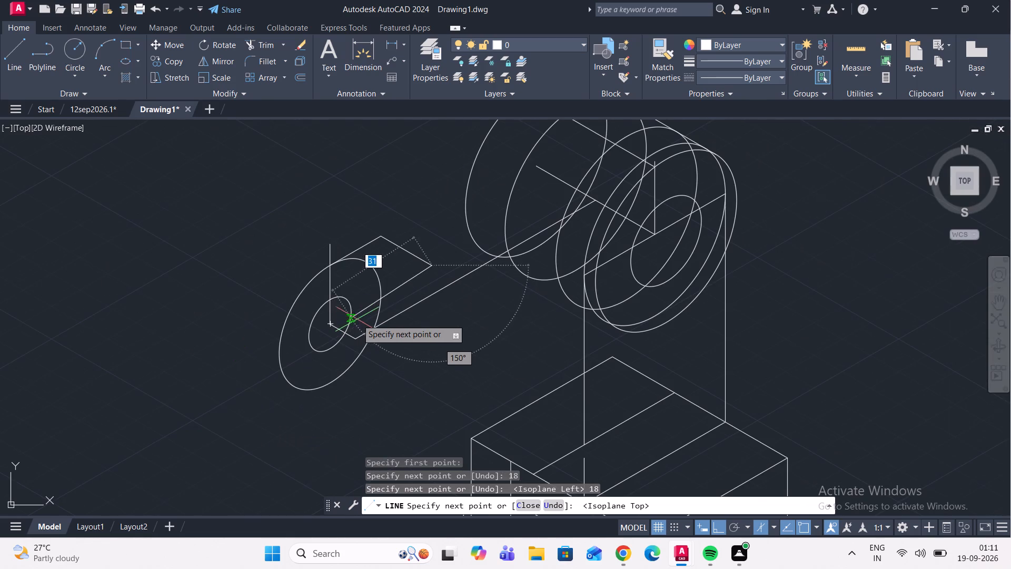
text(18)
key(Return)
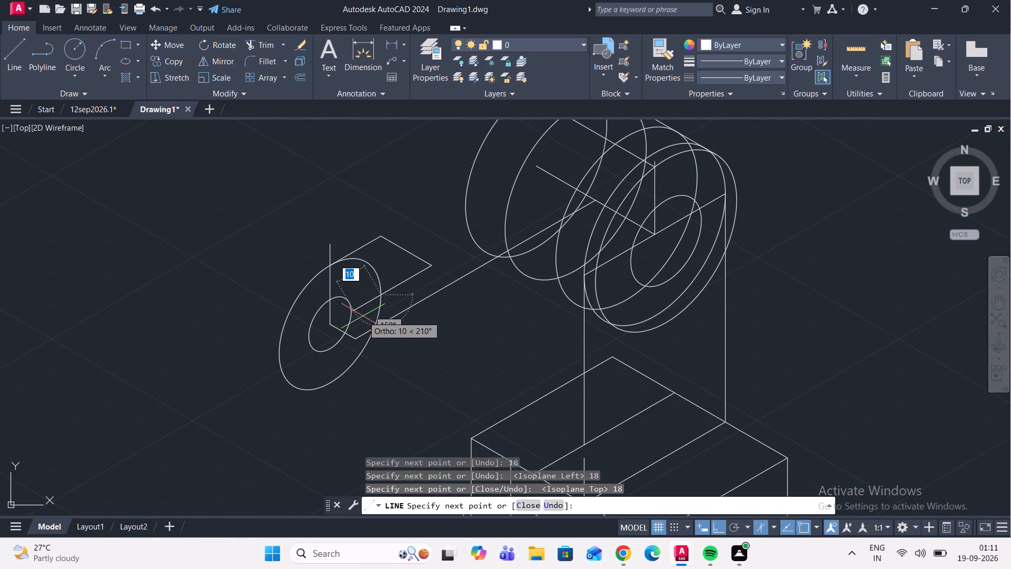
Continue the chain with 12 units at 330°, about 18 units at 30° aligned with the upper corner, and 36 units straight down.
scroll(403, 325, up, 1)
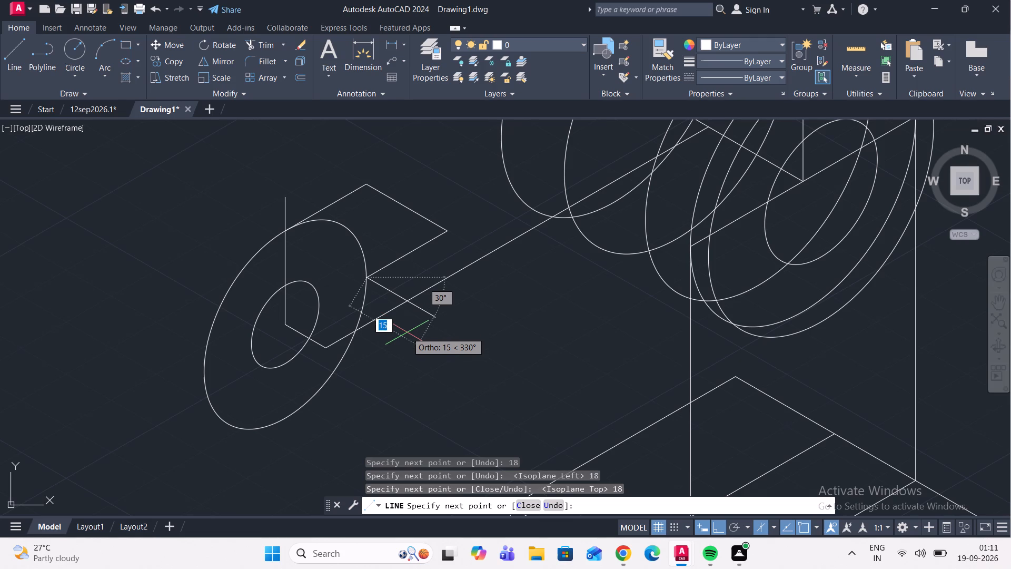
text(12)
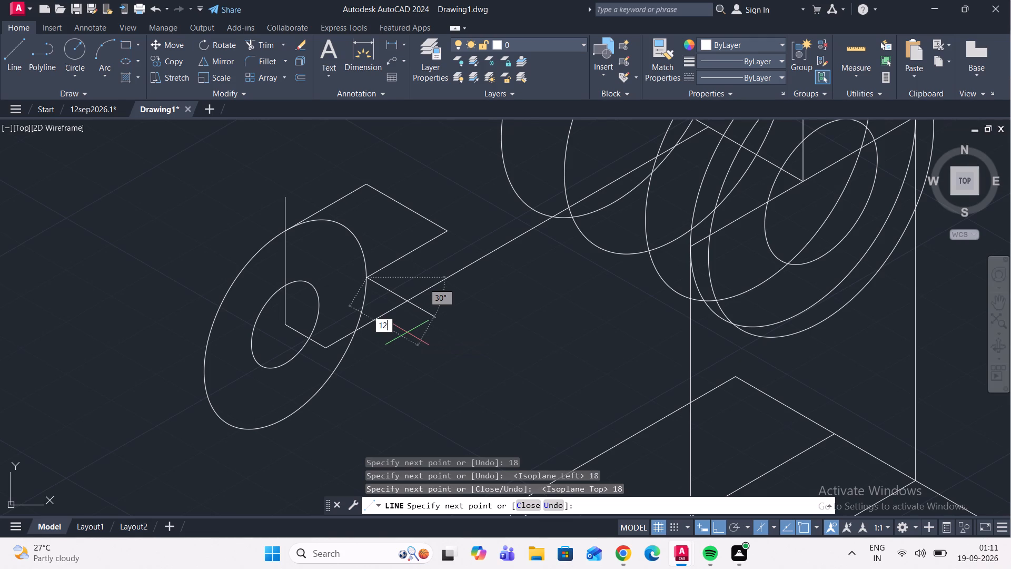
key(Return)
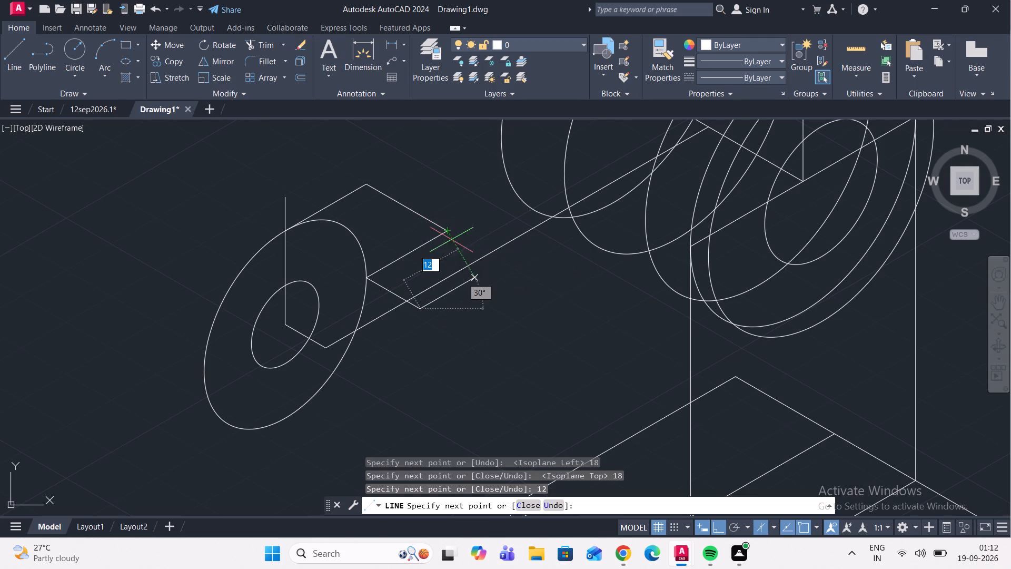
click(503, 266)
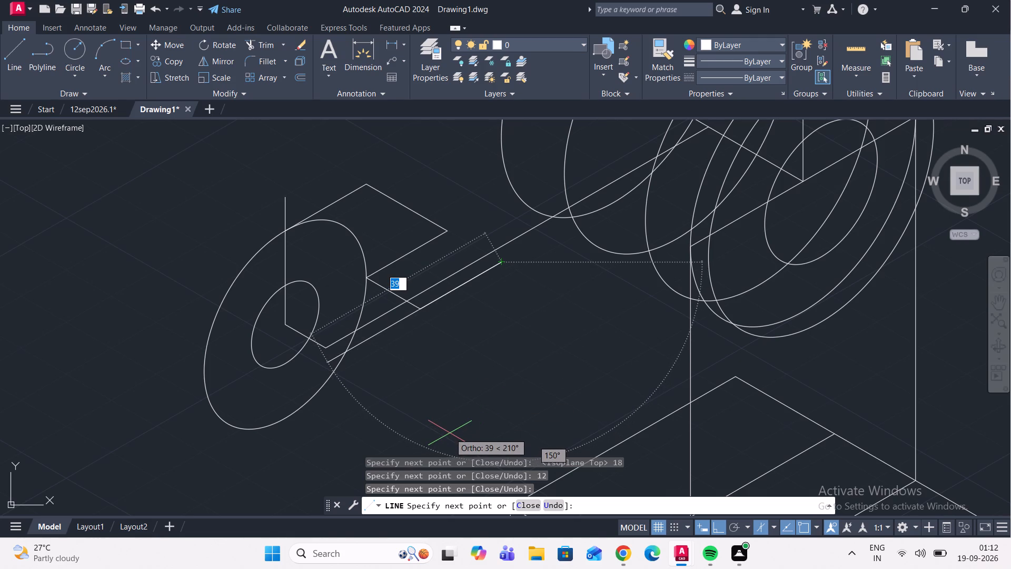
key(F5)
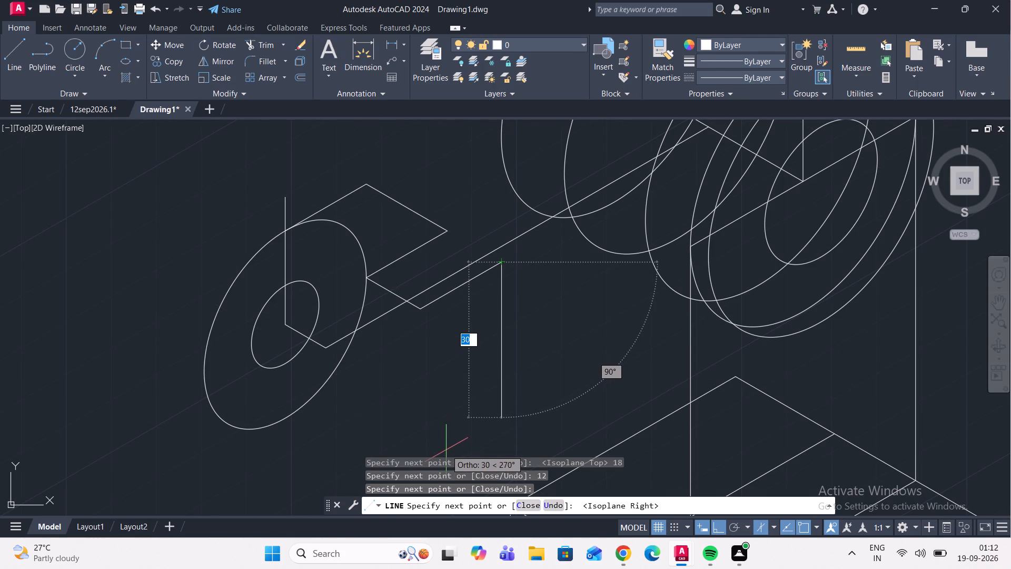
text(36)
key(Return)
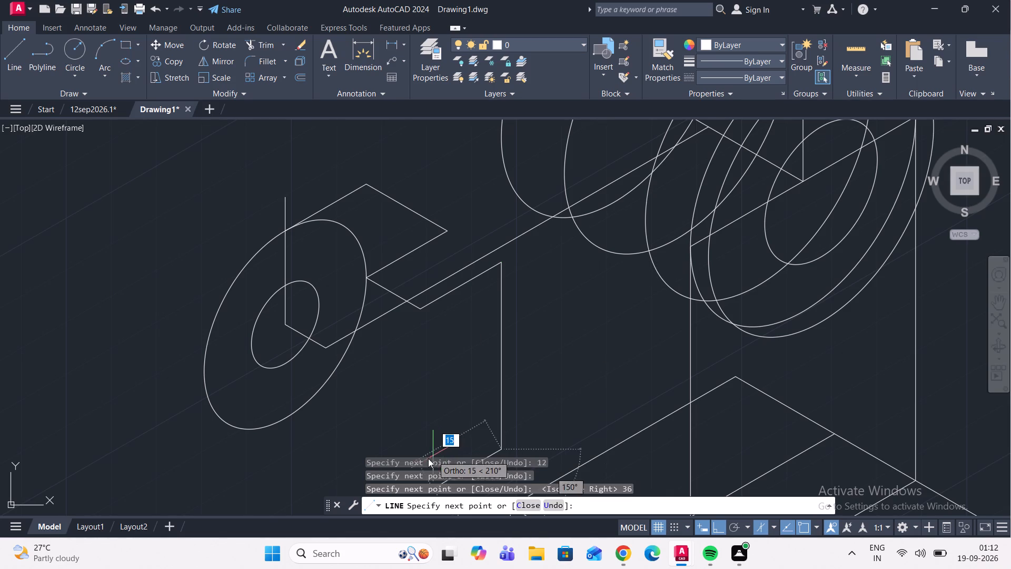
scroll(337, 433, down, 2)
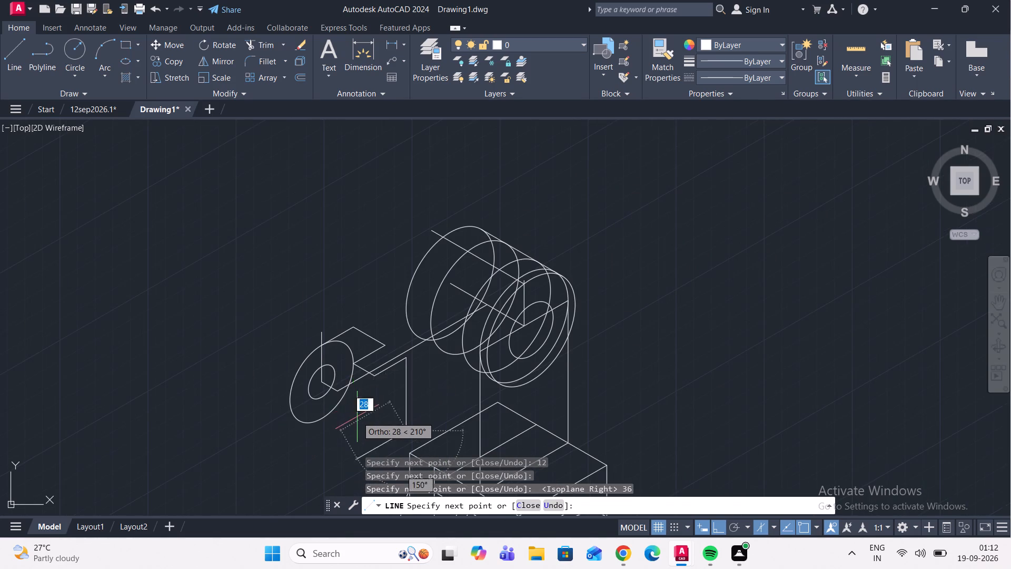
scroll(357, 417, up, 1)
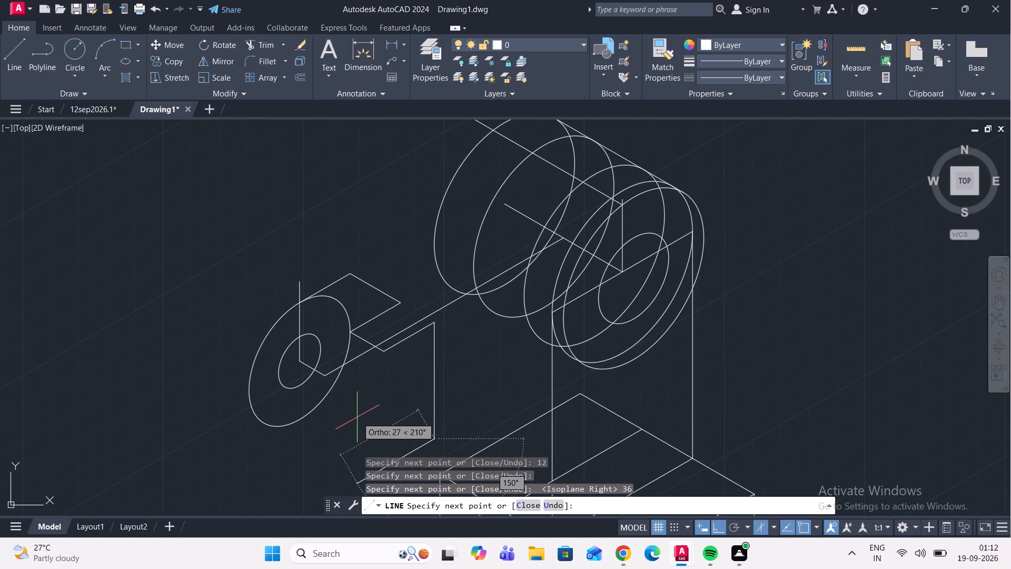
key(Escape)
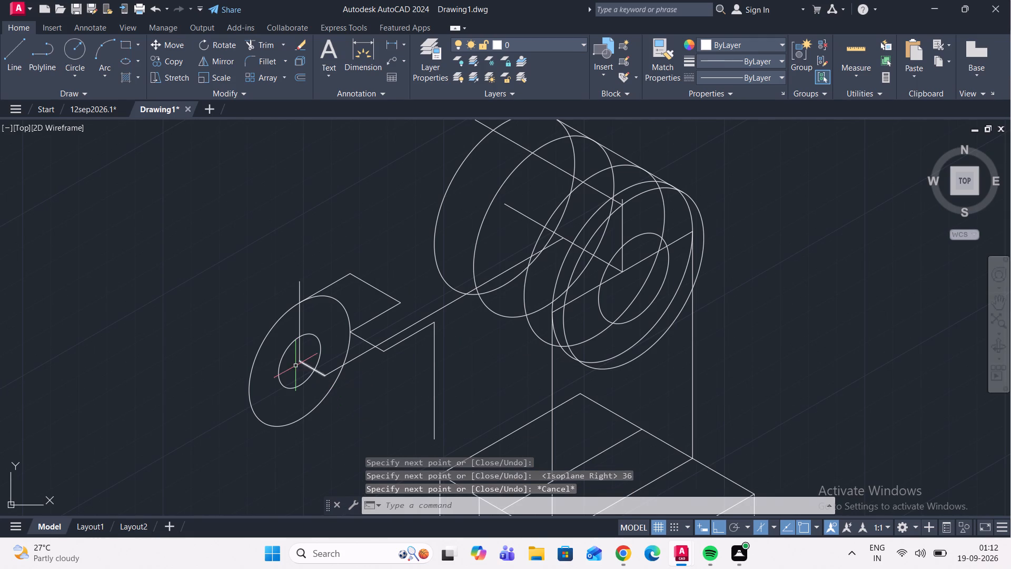
Copy the 36-diameter isocircle 15 units at 150°, using its centre as the base point.
scroll(295, 364, up, 1)
middle_drag(301, 360, 381, 329)
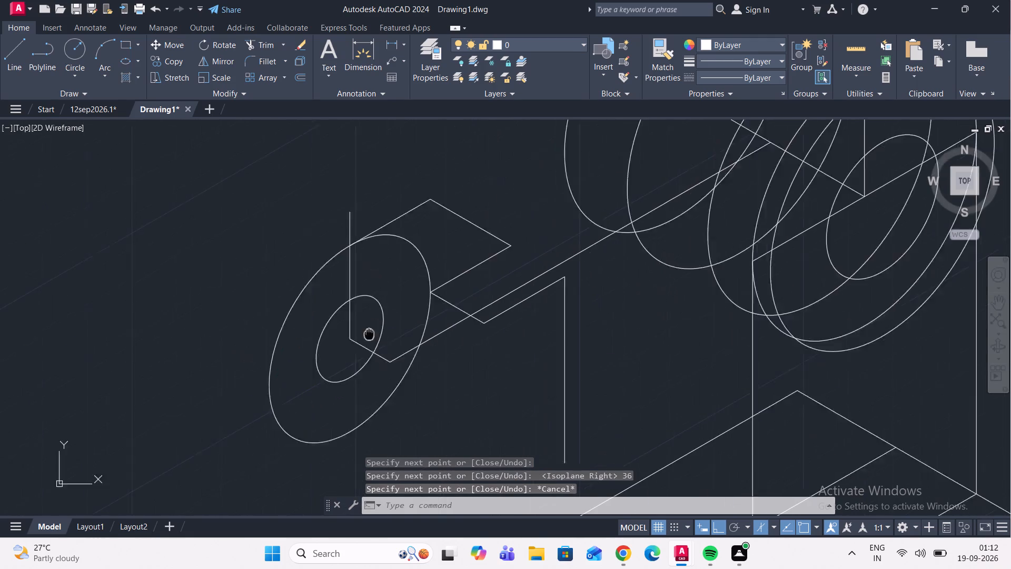
middle_drag(381, 329, 436, 315)
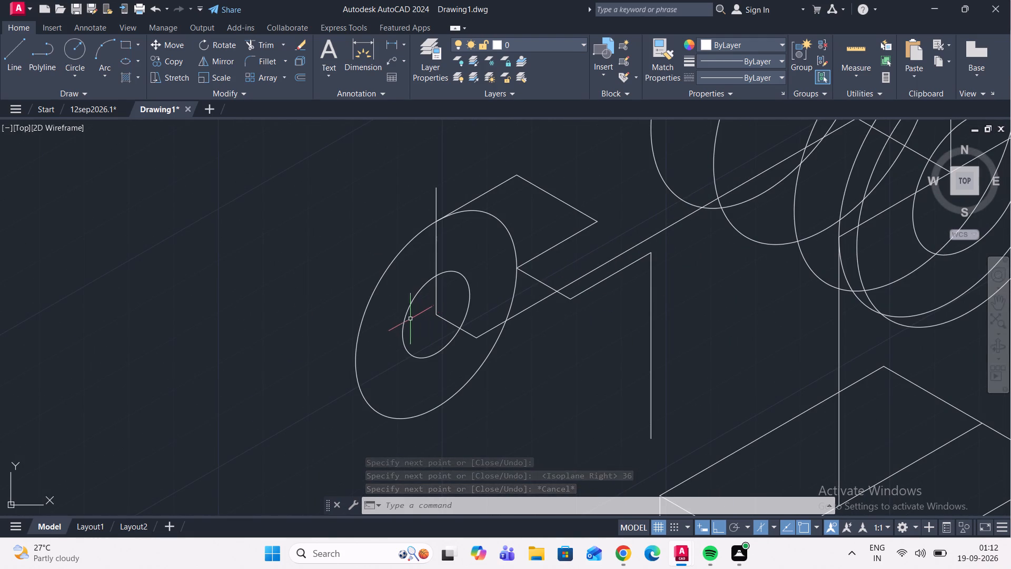
scroll(403, 316, up, 1)
middle_drag(417, 314, 455, 411)
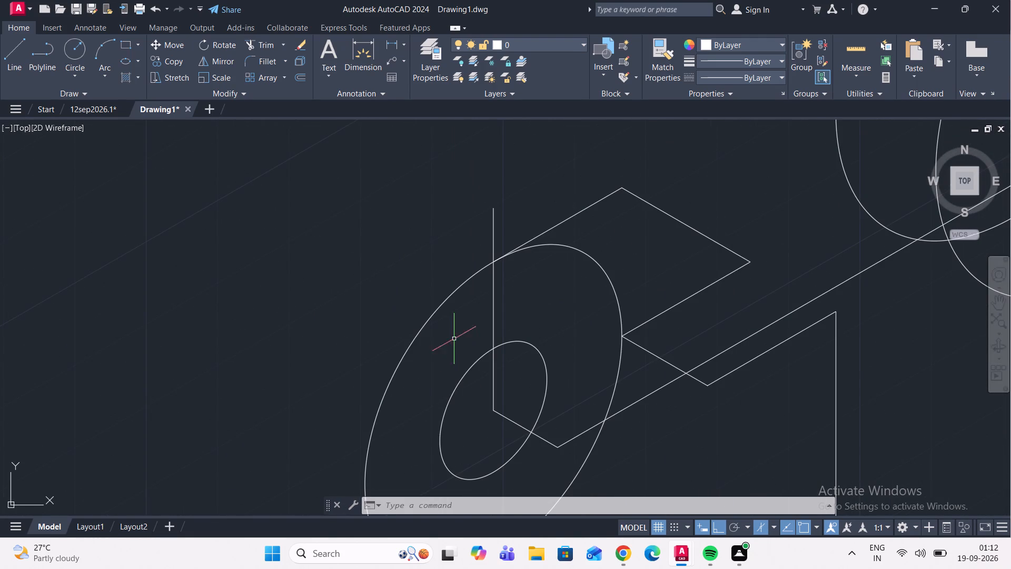
click(469, 305)
click(422, 276)
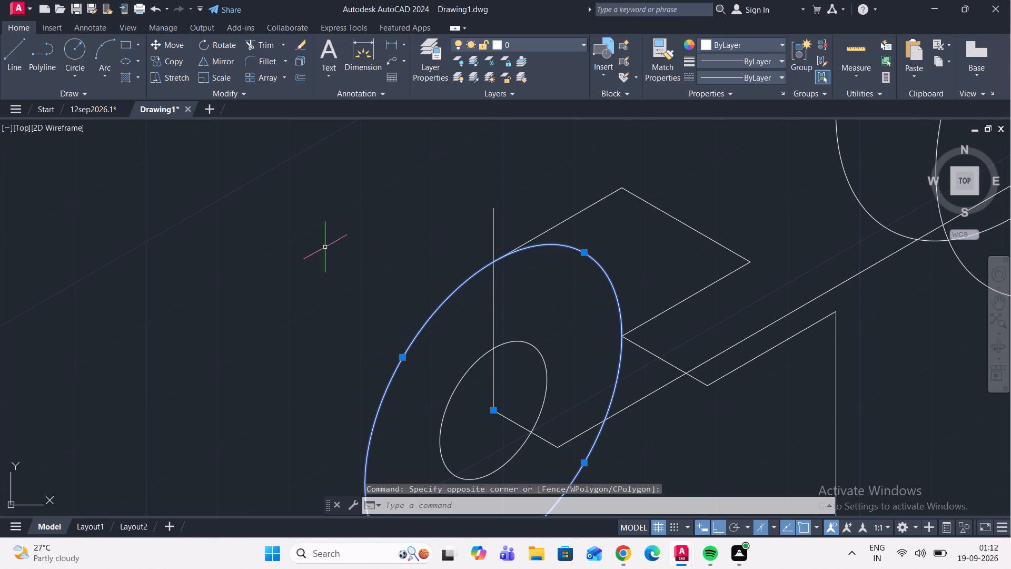
click(151, 58)
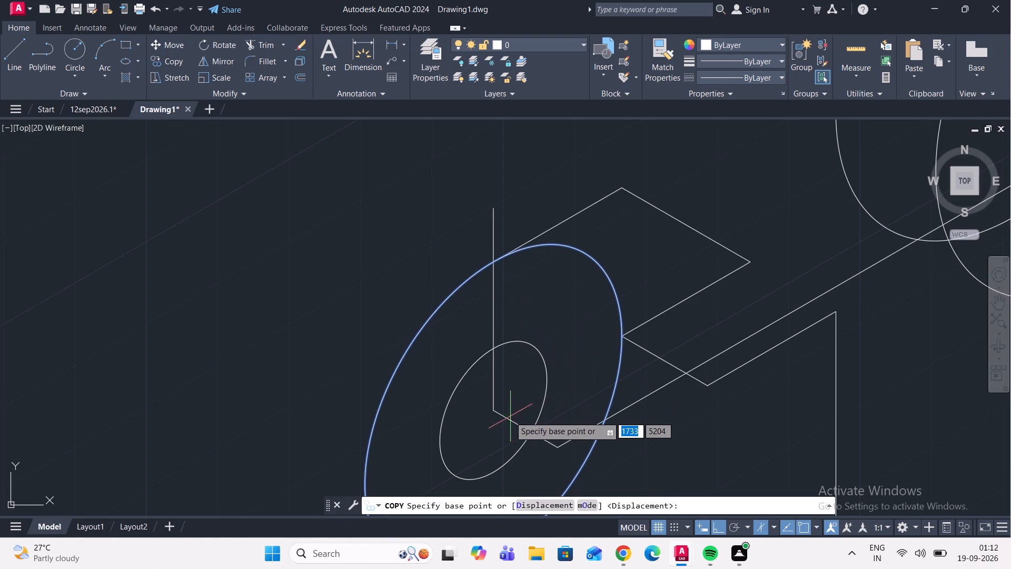
click(494, 410)
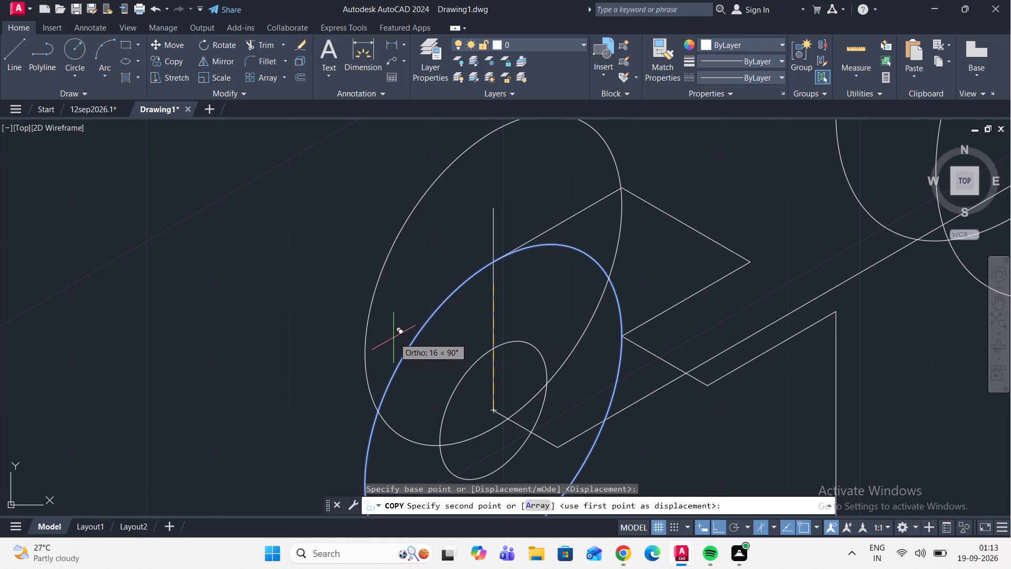
key(F5)
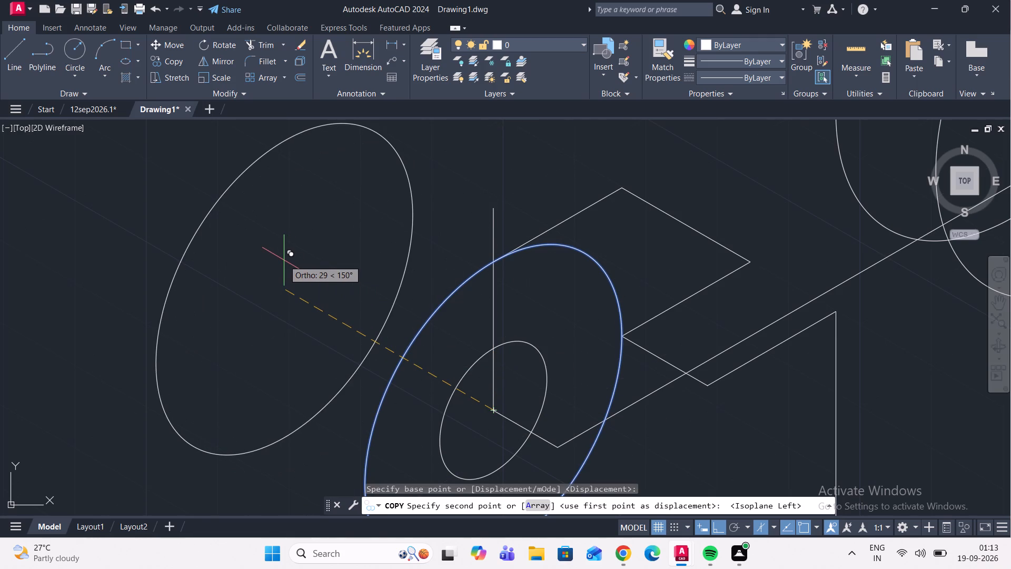
key(1)
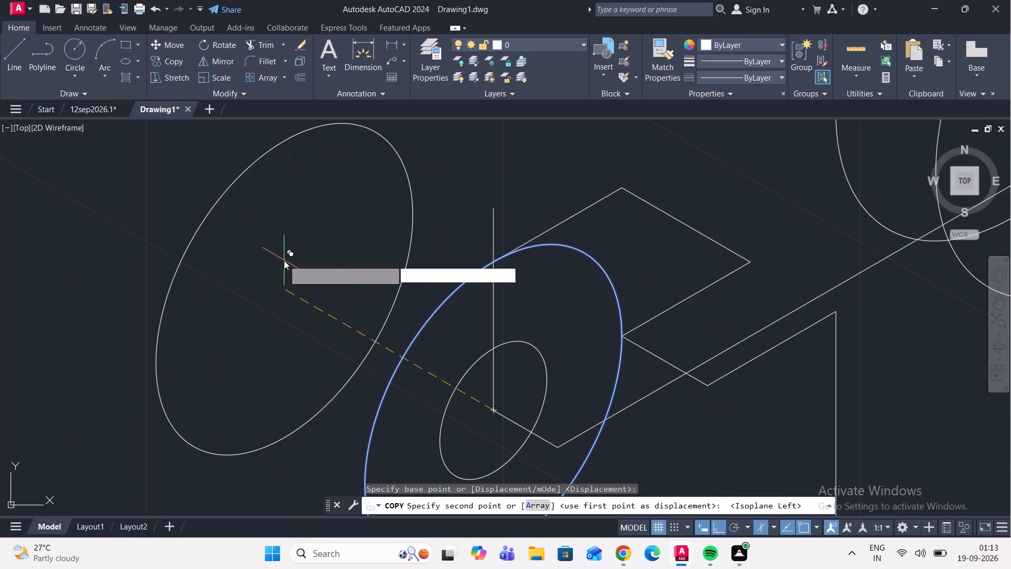
key(5)
key(Return)
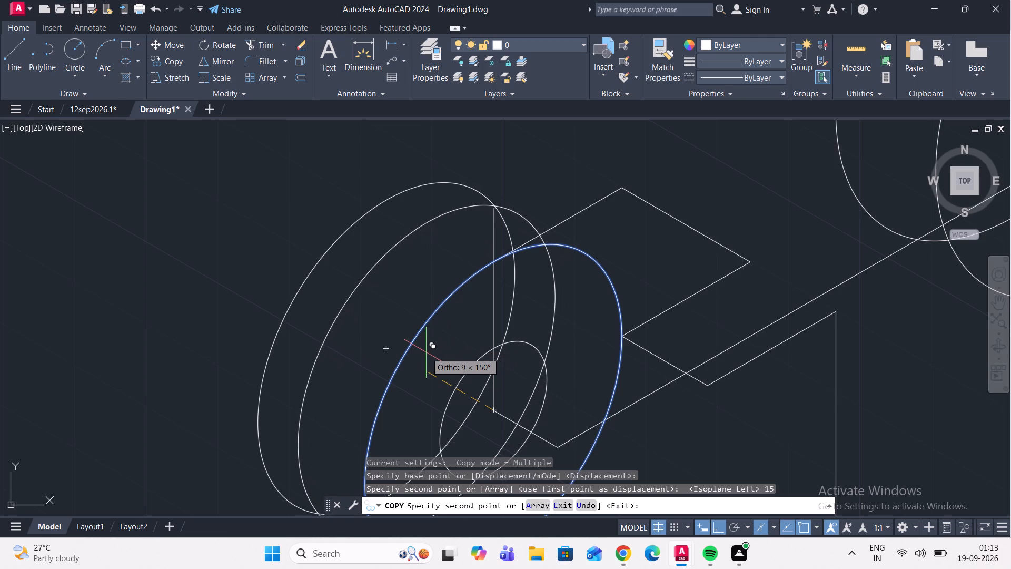
key(Escape)
scroll(473, 309, down, 2)
scroll(478, 287, up, 2)
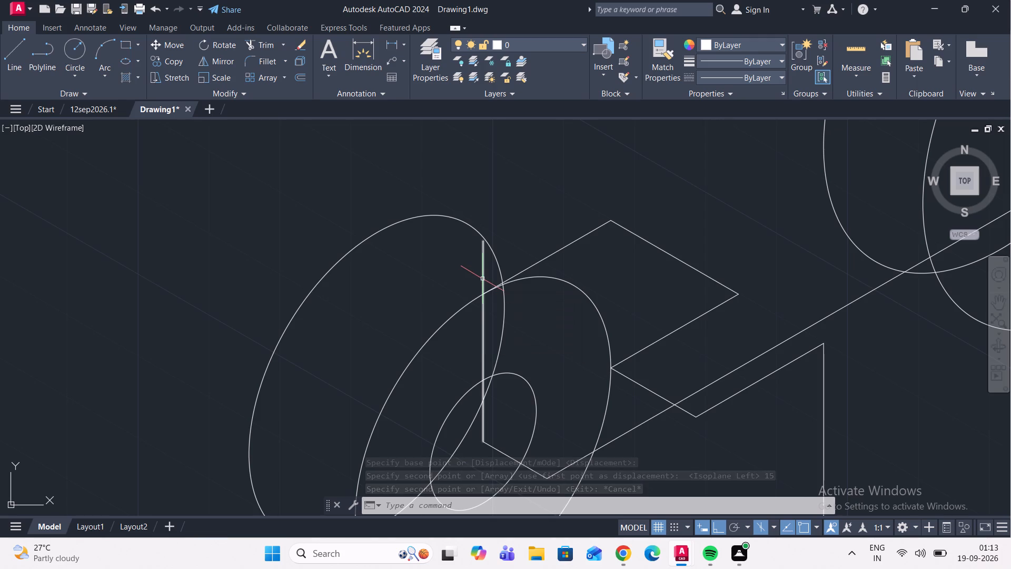
Copy the arm's upper 18-unit 30° line 12 units at 150°, using its upper endpoint as the base point.
scroll(535, 273, up, 1)
click(605, 261)
click(522, 207)
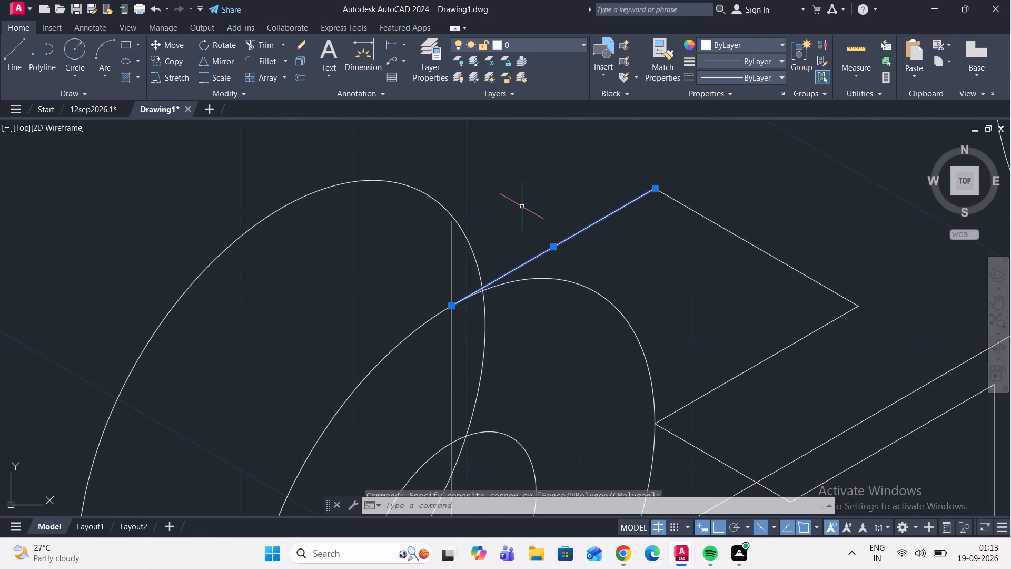
click(177, 61)
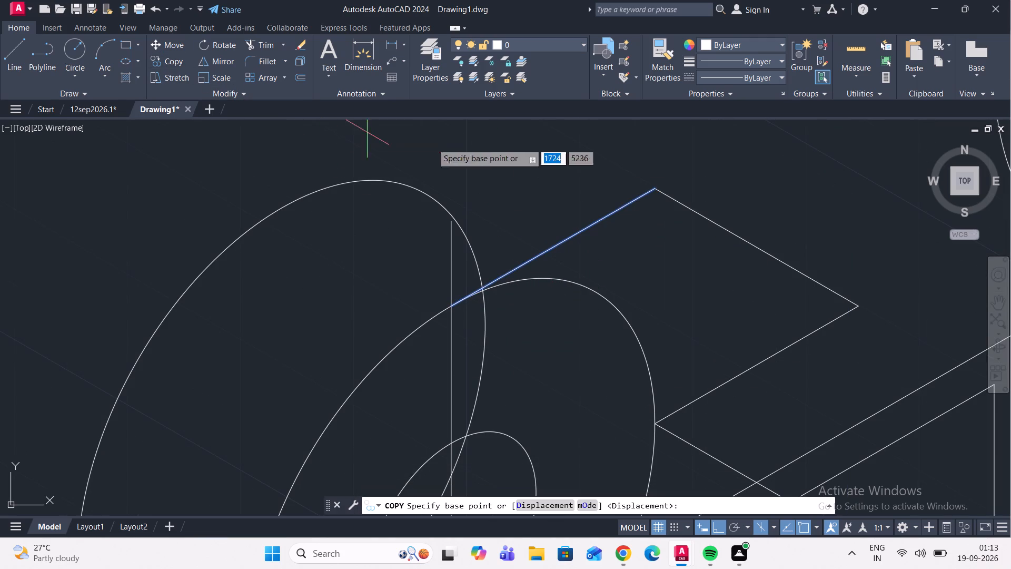
click(658, 187)
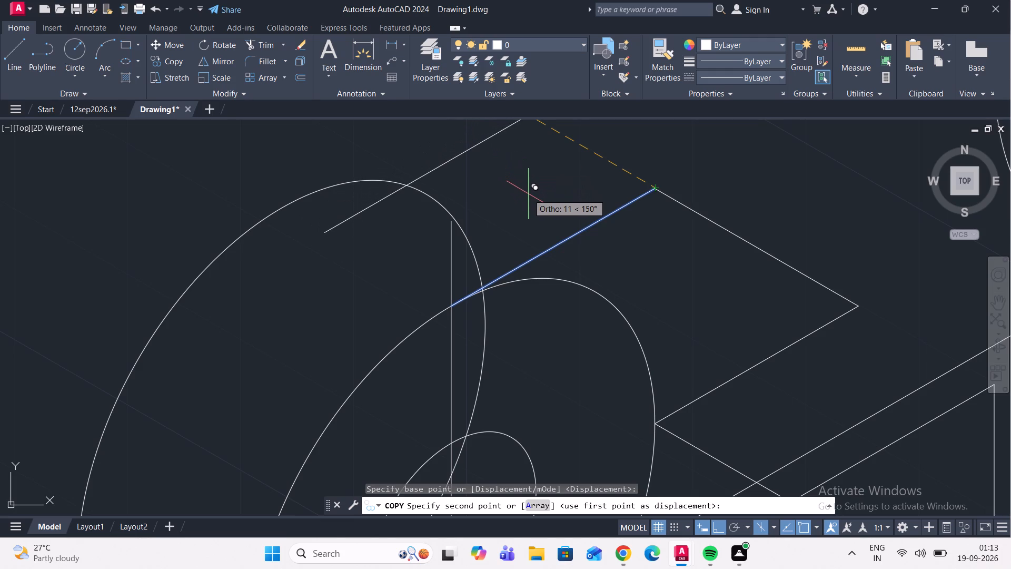
text(12)
key(Return)
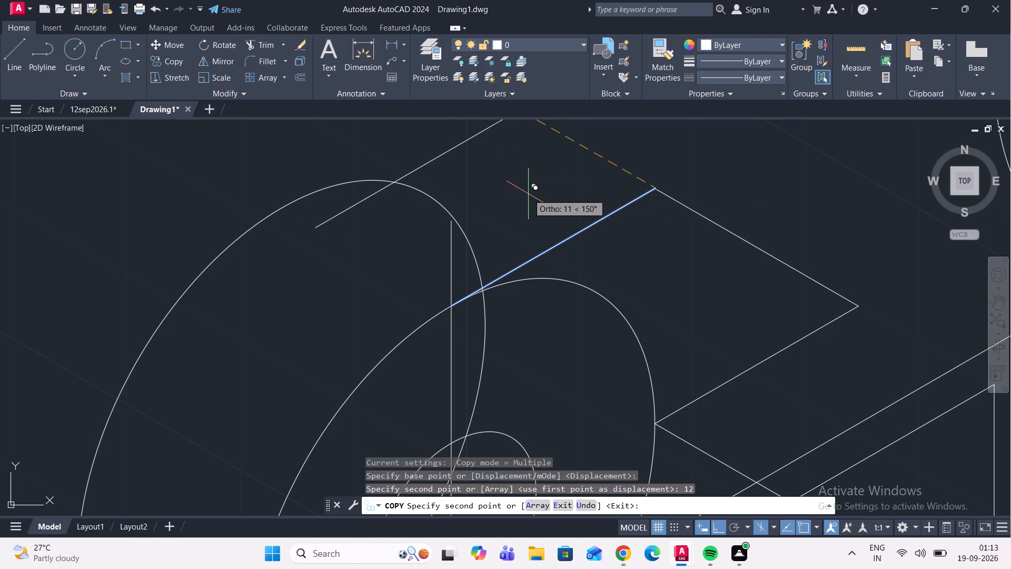
scroll(517, 227, down, 1)
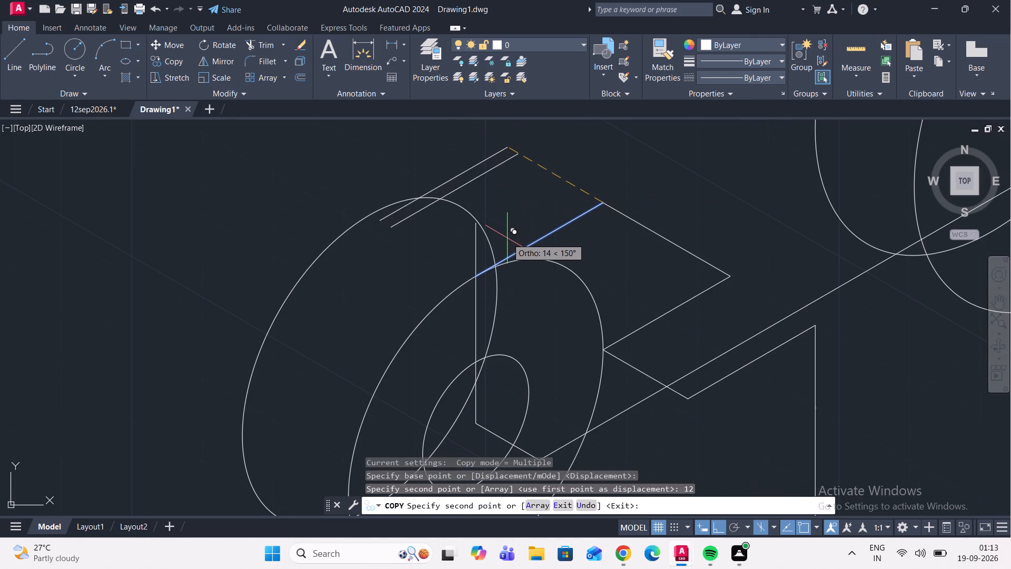
key(Escape)
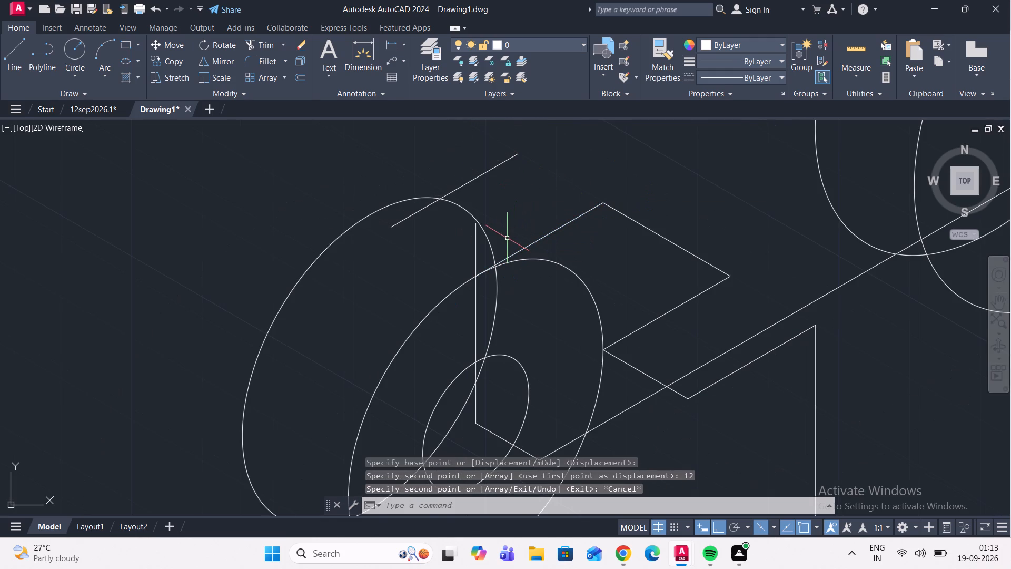
Draw a 12-unit line at 30° from the upper end of the copied line.
middle_drag(518, 238, 457, 310)
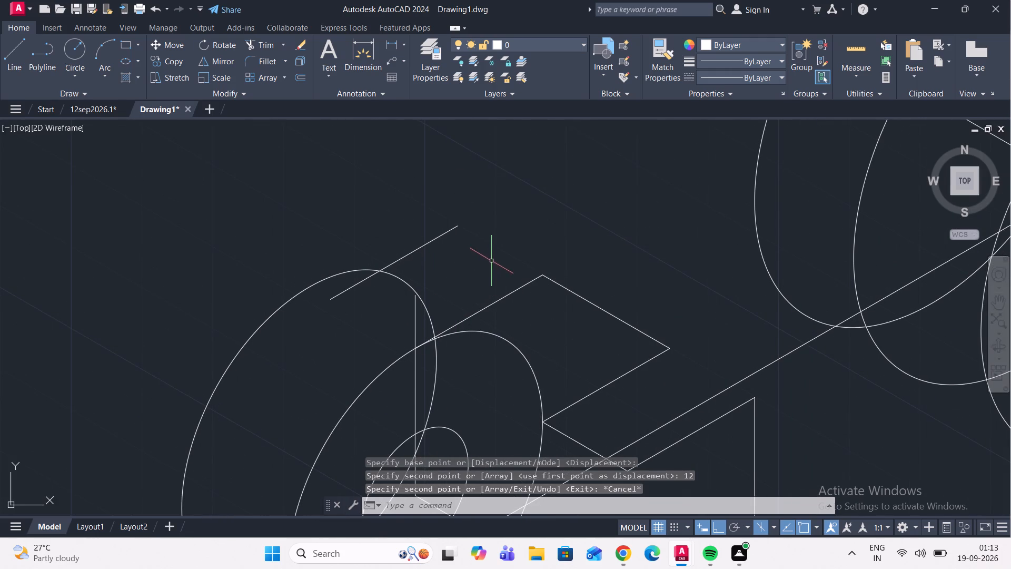
middle_drag(491, 261, 461, 240)
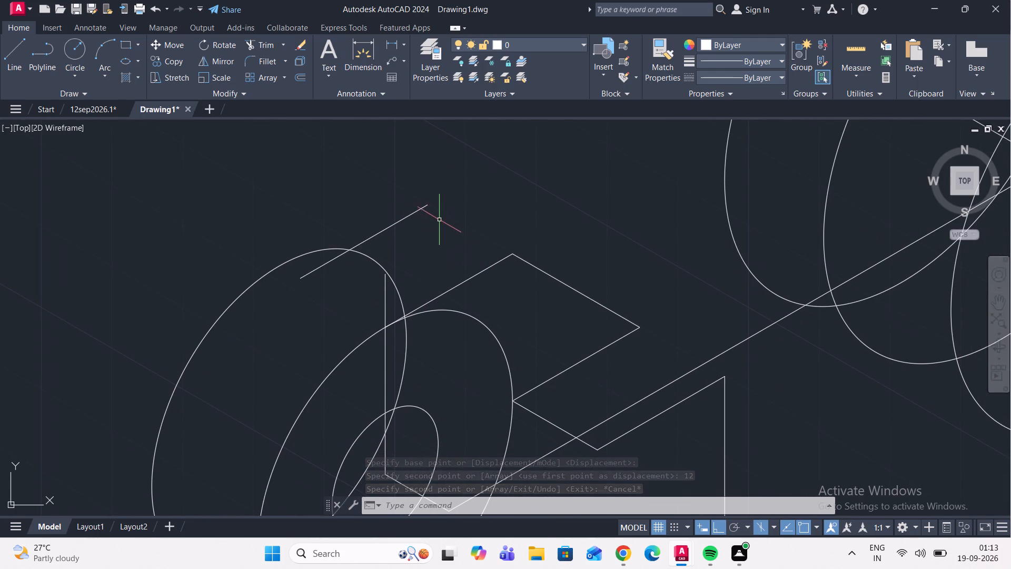
middle_drag(440, 219, 403, 308)
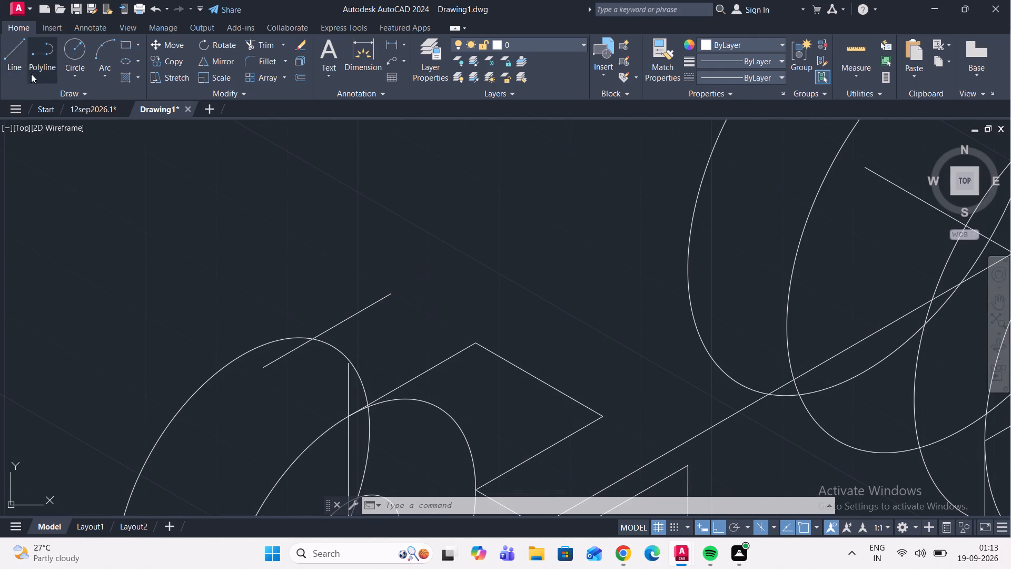
click(16, 57)
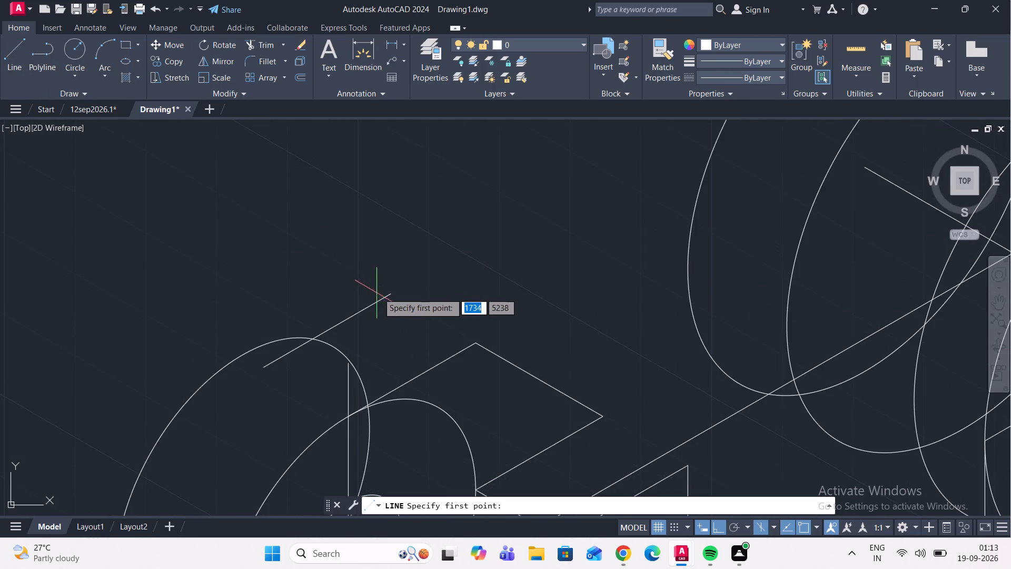
click(391, 293)
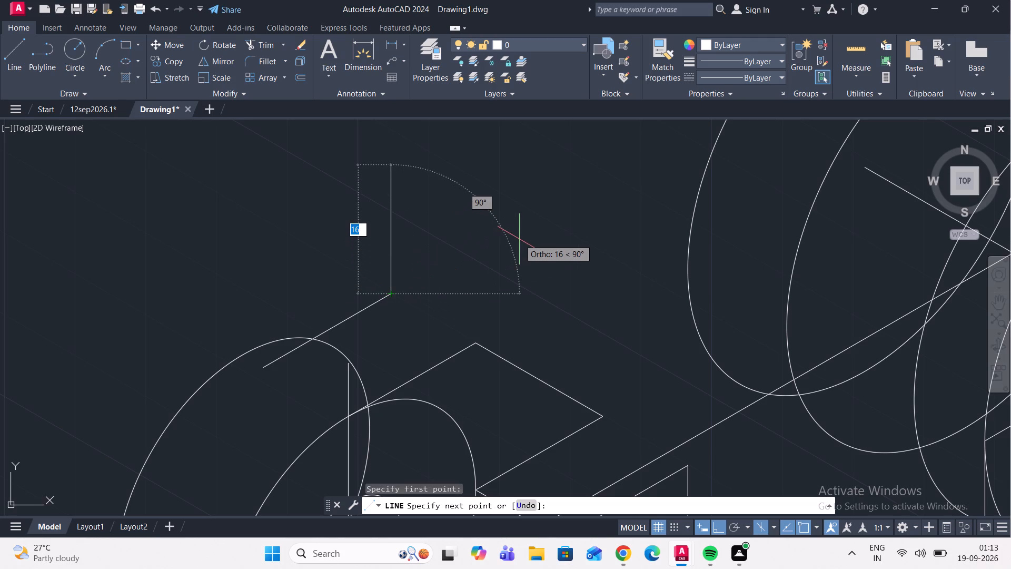
key(F5)
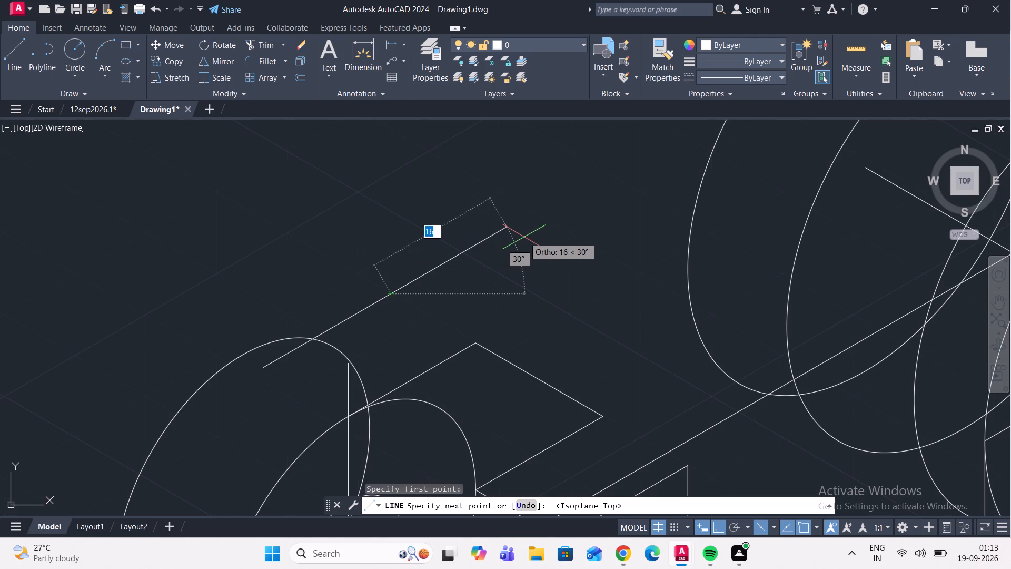
text(12)
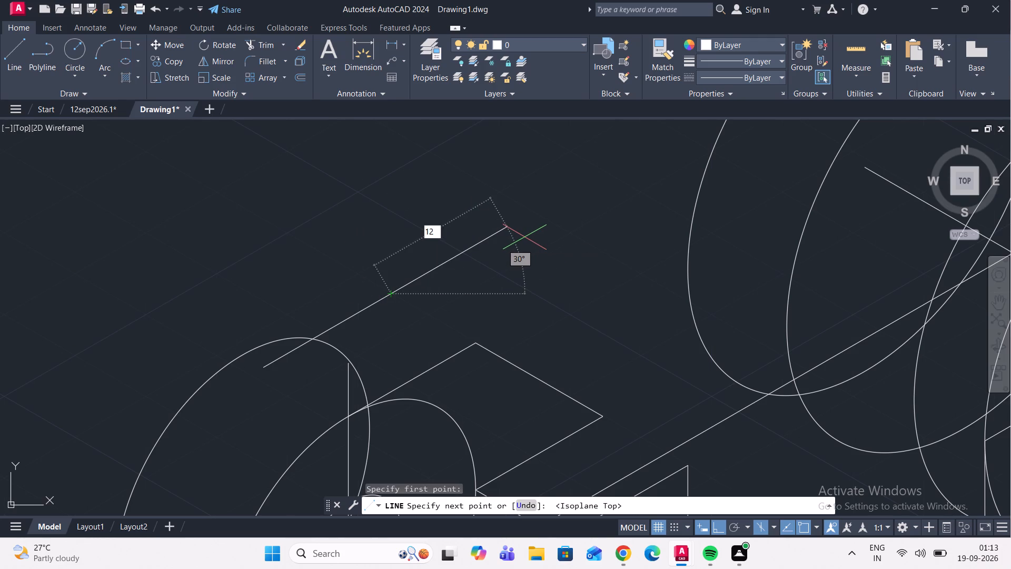
key(Return)
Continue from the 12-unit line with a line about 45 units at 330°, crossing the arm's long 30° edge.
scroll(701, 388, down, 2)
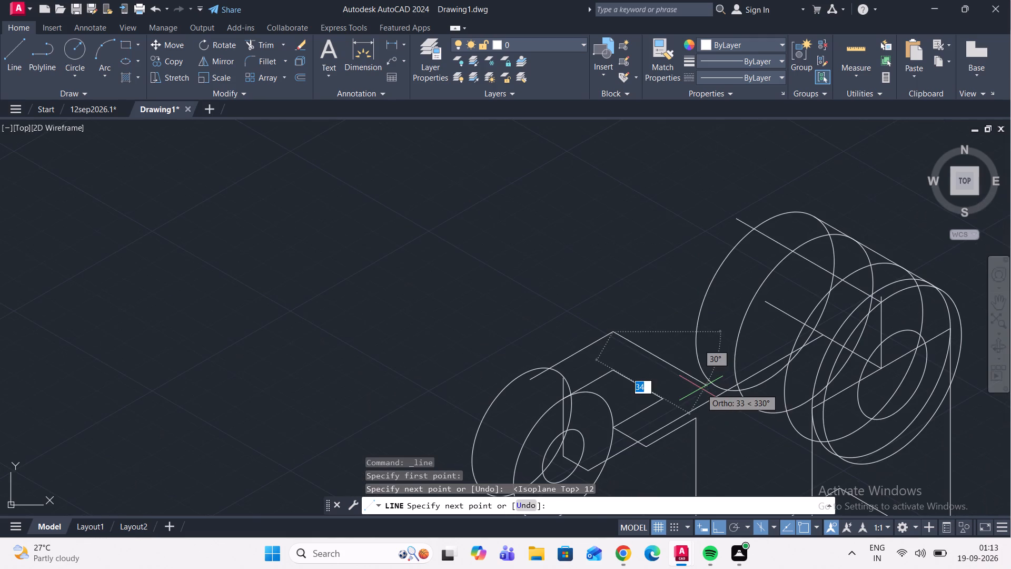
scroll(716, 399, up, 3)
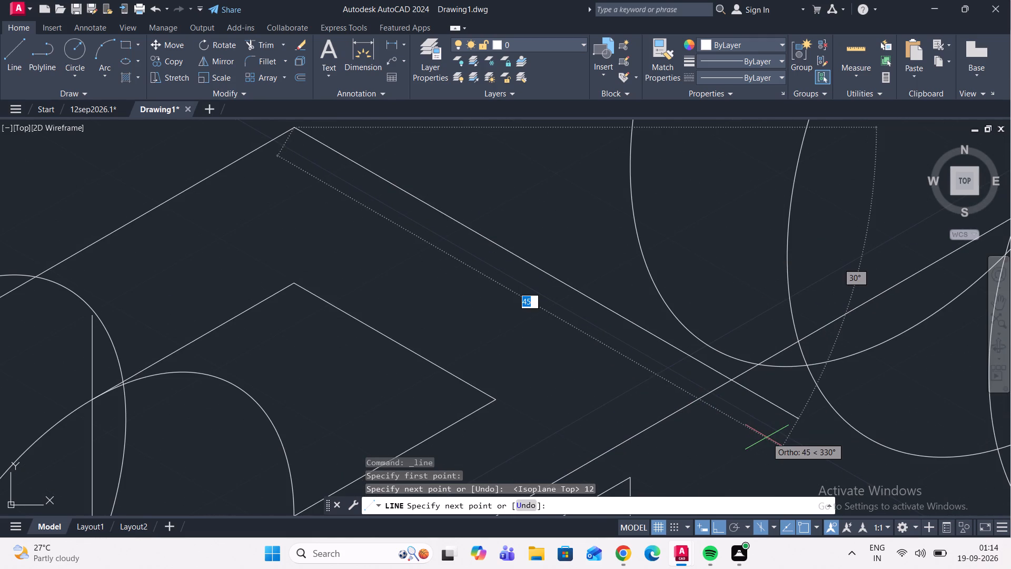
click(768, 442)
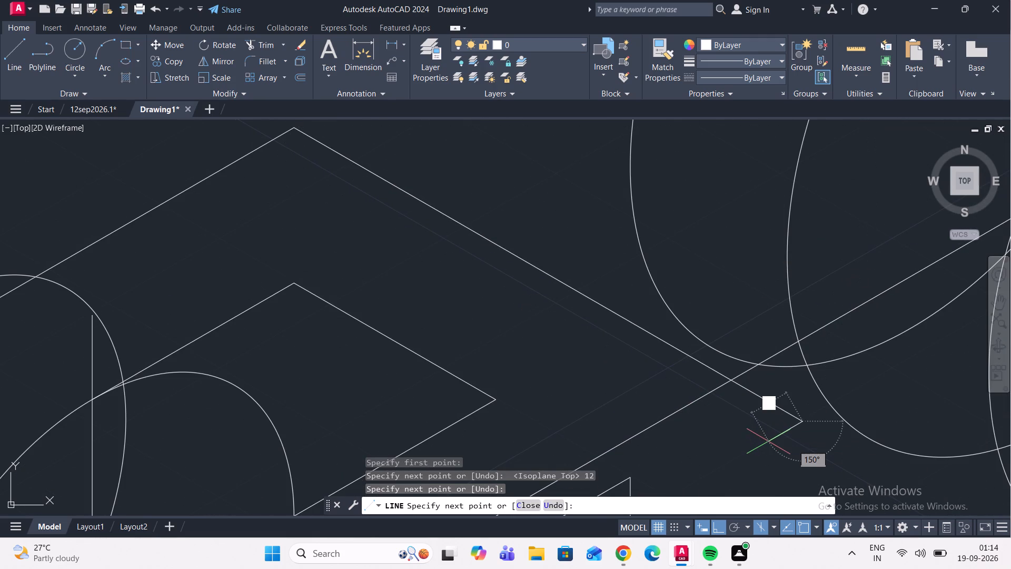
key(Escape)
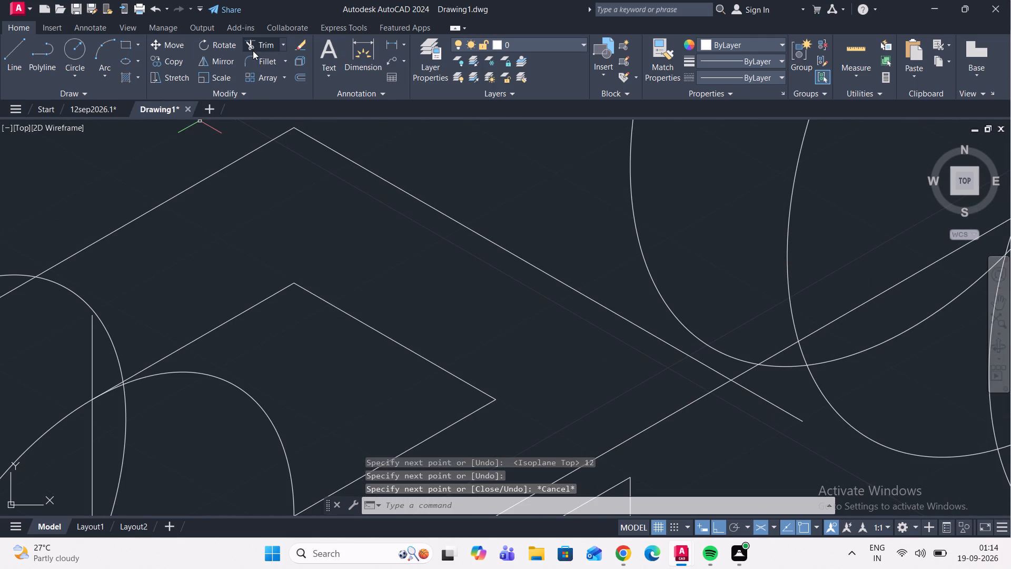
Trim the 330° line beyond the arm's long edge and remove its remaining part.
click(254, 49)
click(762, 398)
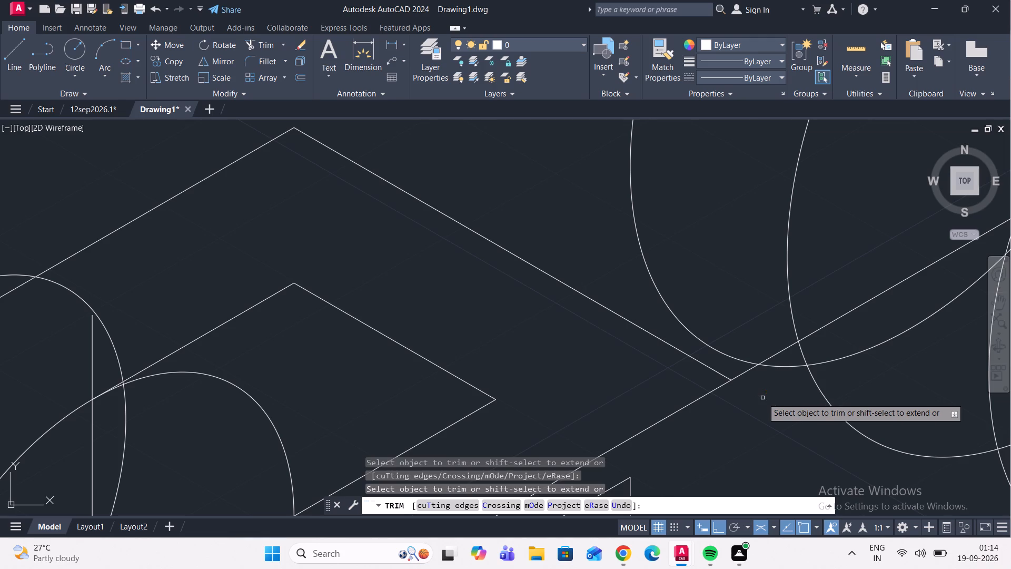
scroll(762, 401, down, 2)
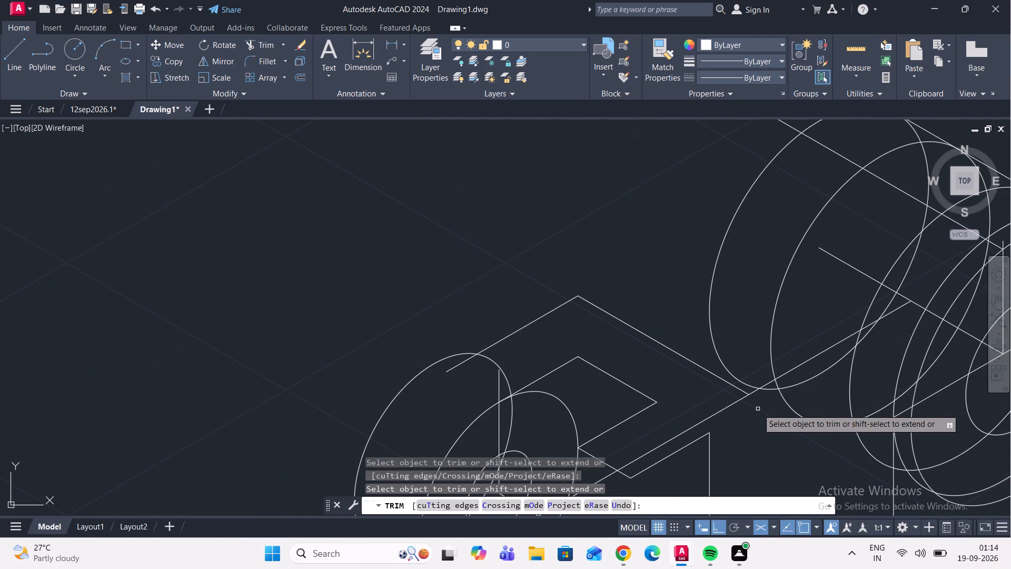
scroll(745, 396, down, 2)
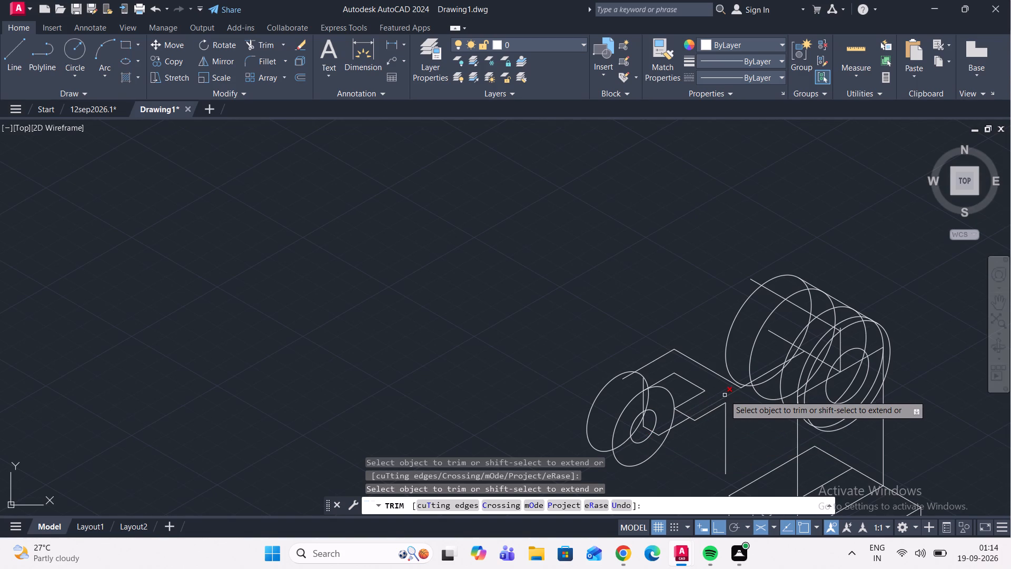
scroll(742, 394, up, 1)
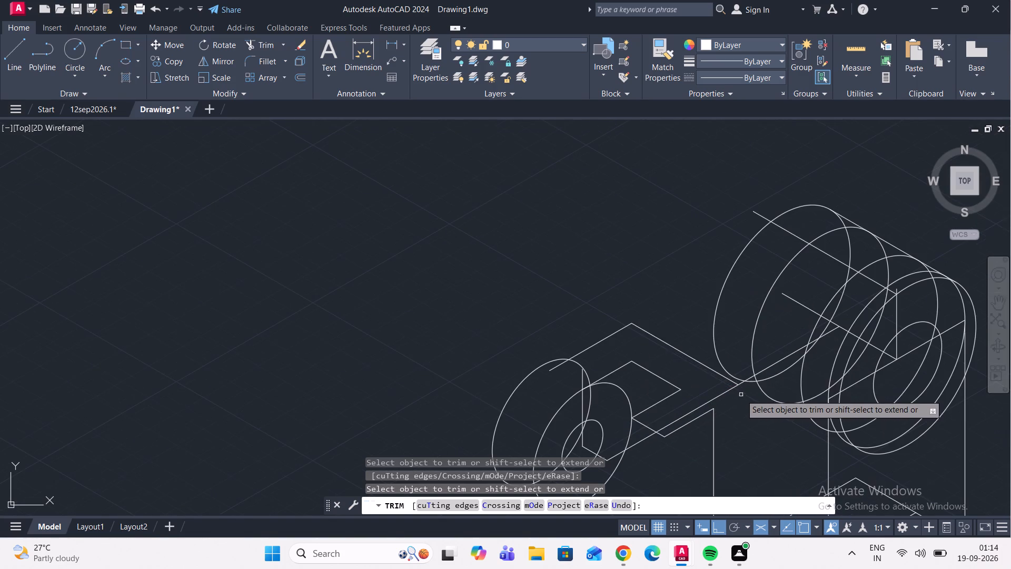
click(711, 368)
Draw a 32-unit line at 330° from the arm's topmost corner.
click(8, 56)
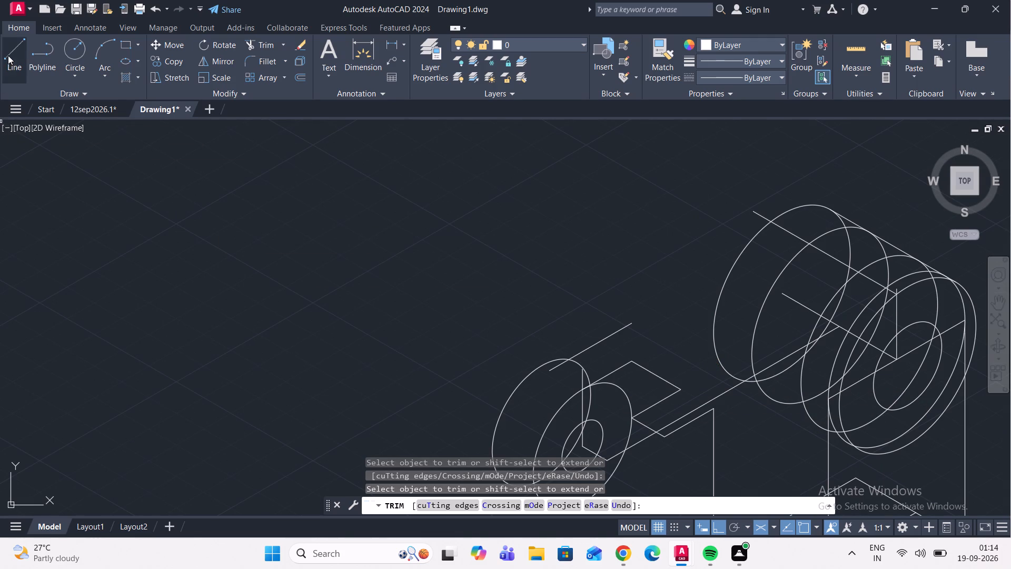
click(635, 324)
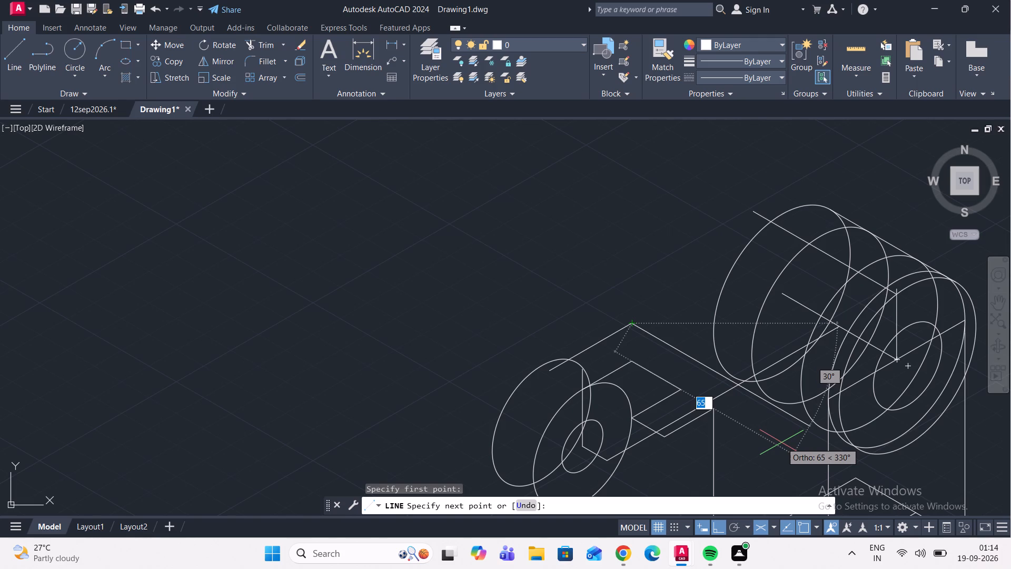
text(32)
key(Return)
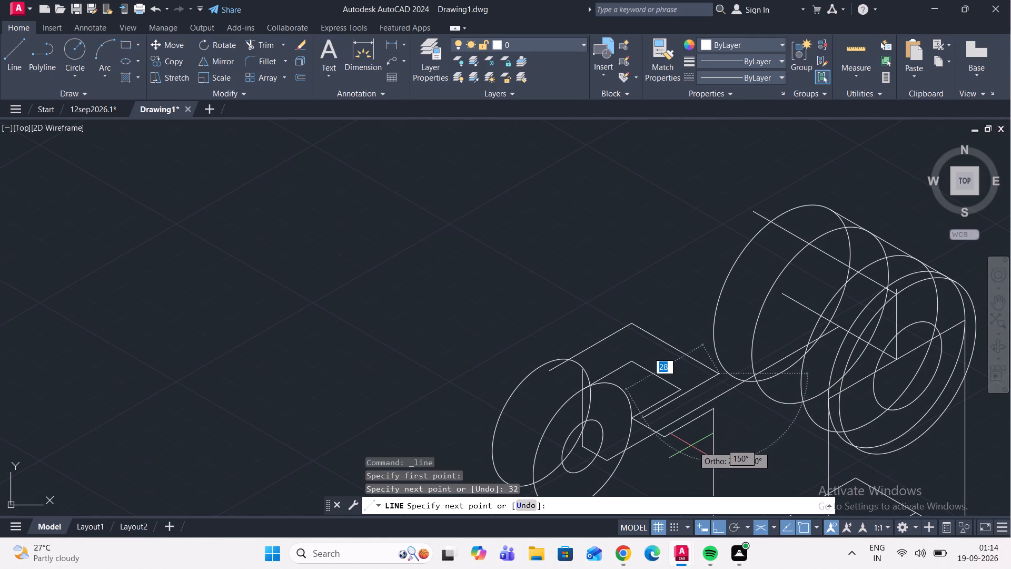
scroll(626, 440, up, 1)
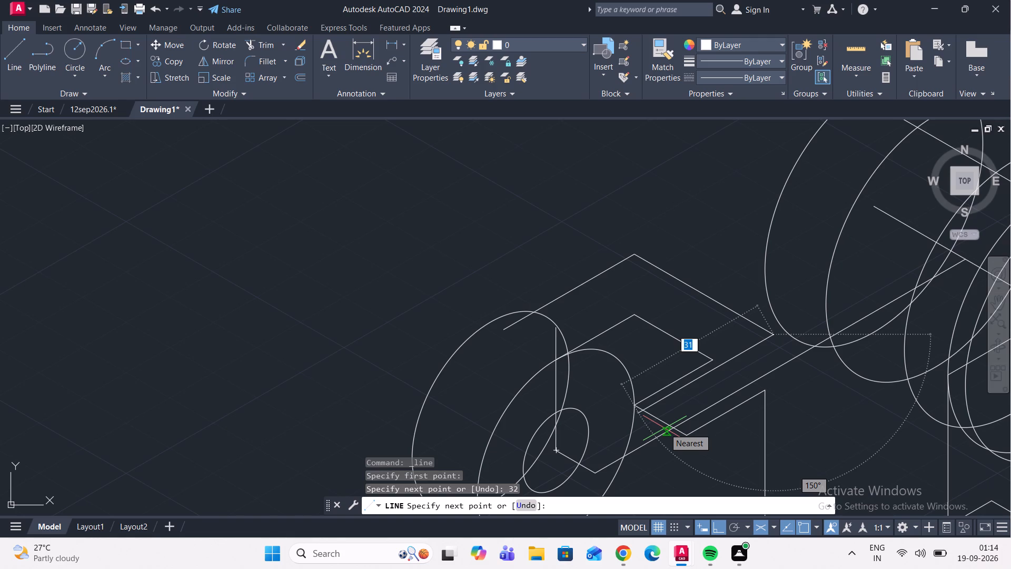
key(Escape)
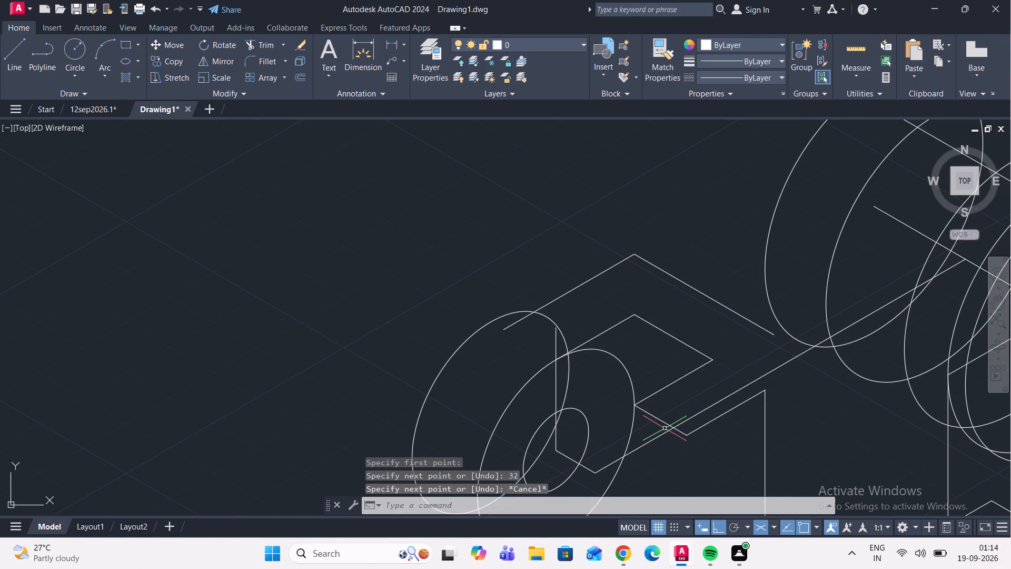
Trim the short vertical segment at the foot of the upright on the plate's top face.
scroll(680, 426, down, 2)
middle_drag(679, 424, 685, 361)
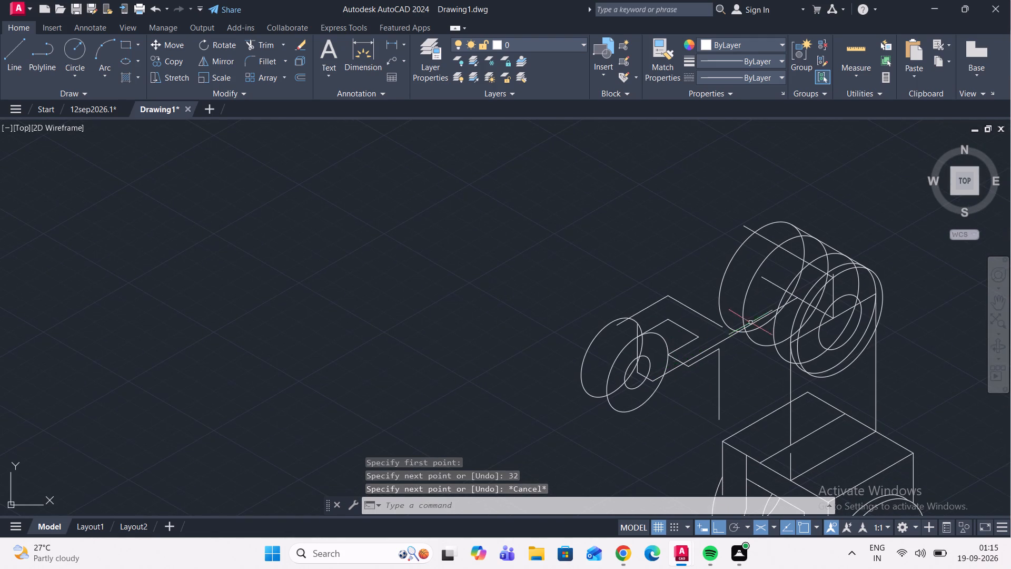
middle_drag(807, 346, 710, 311)
scroll(806, 347, down, 1)
middle_drag(705, 282, 703, 289)
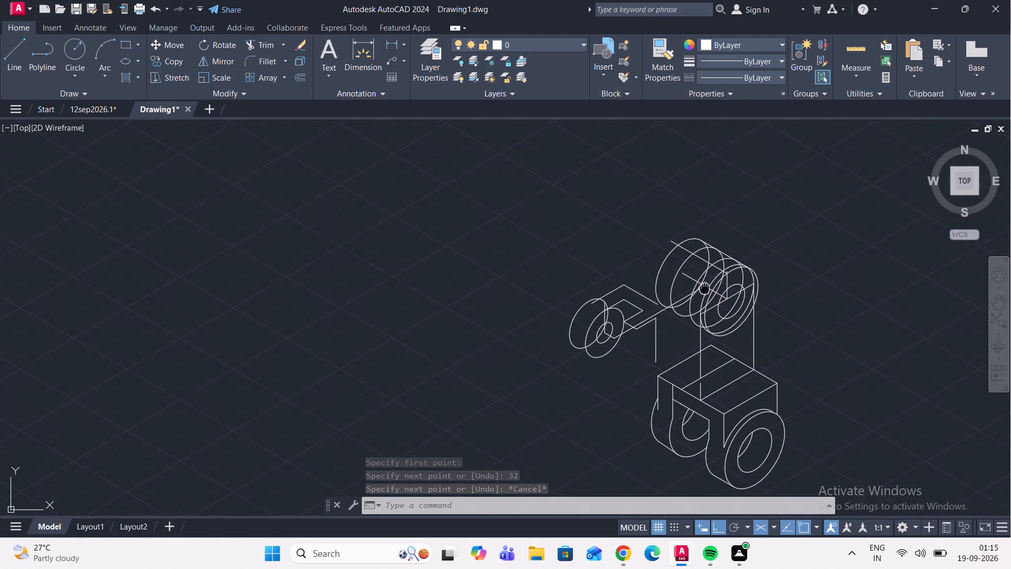
middle_drag(703, 289, 663, 304)
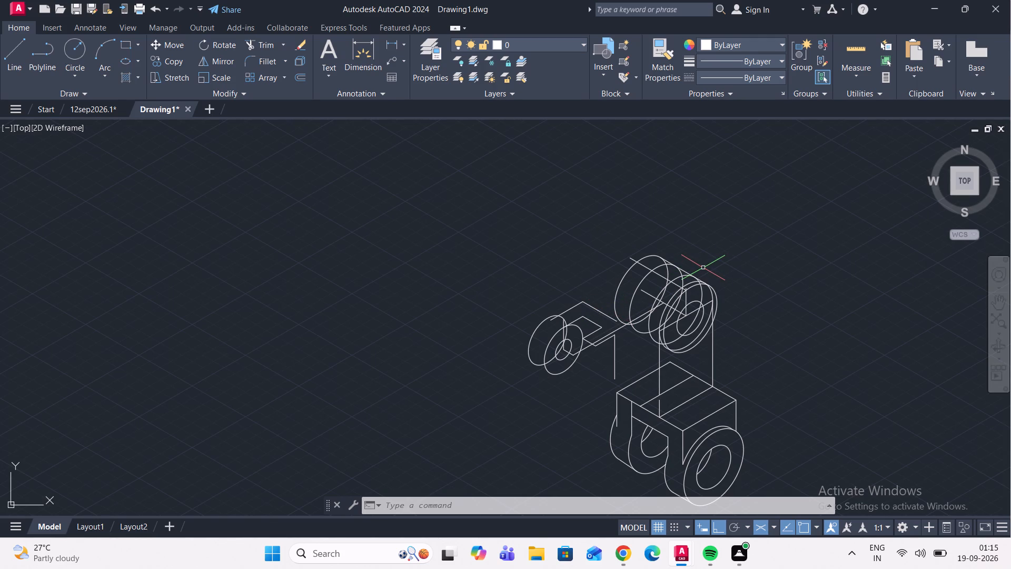
middle_drag(702, 268, 630, 293)
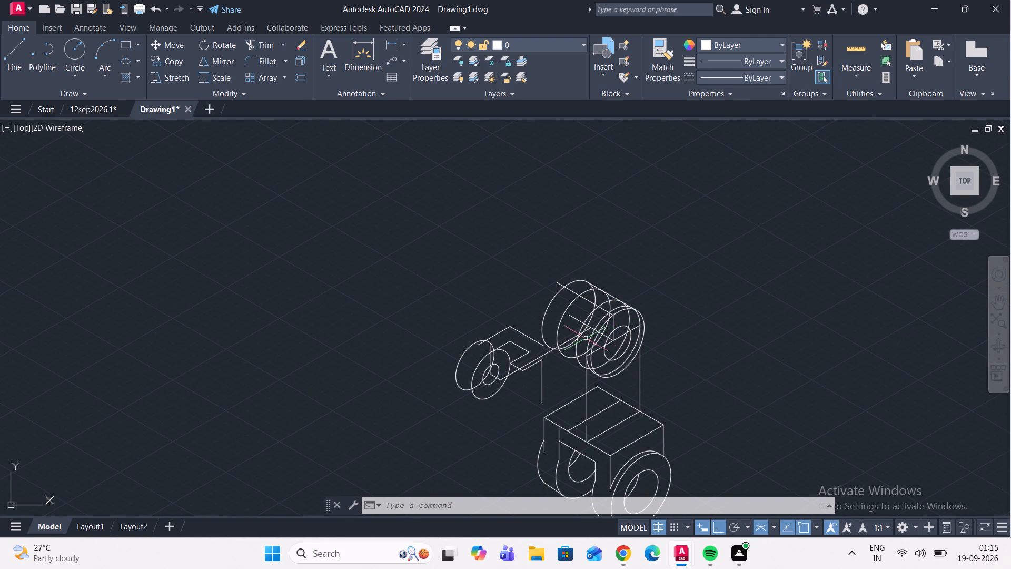
scroll(553, 345, up, 1)
middle_drag(568, 332, 632, 280)
middle_drag(530, 427, 537, 374)
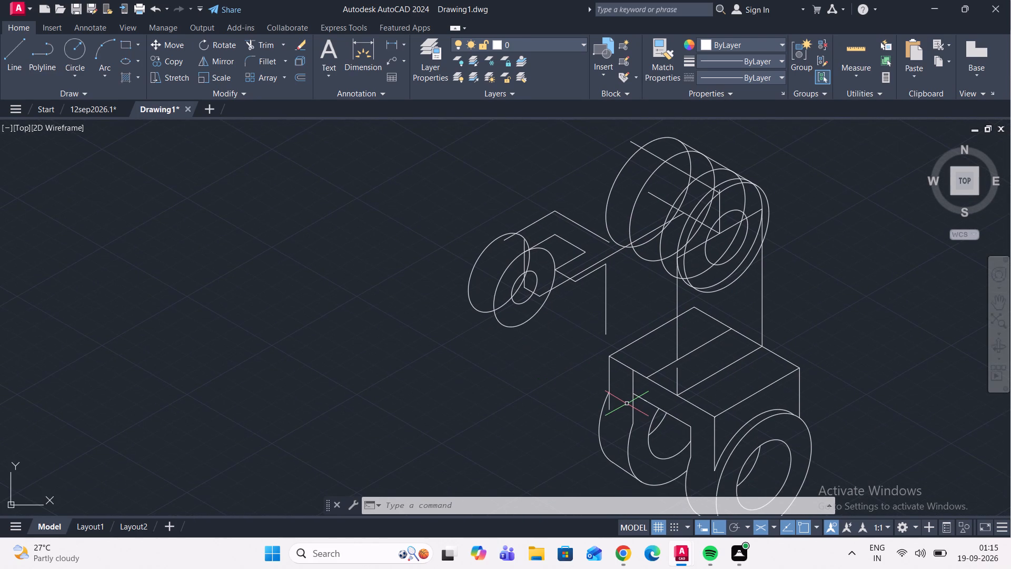
middle_drag(627, 404, 620, 378)
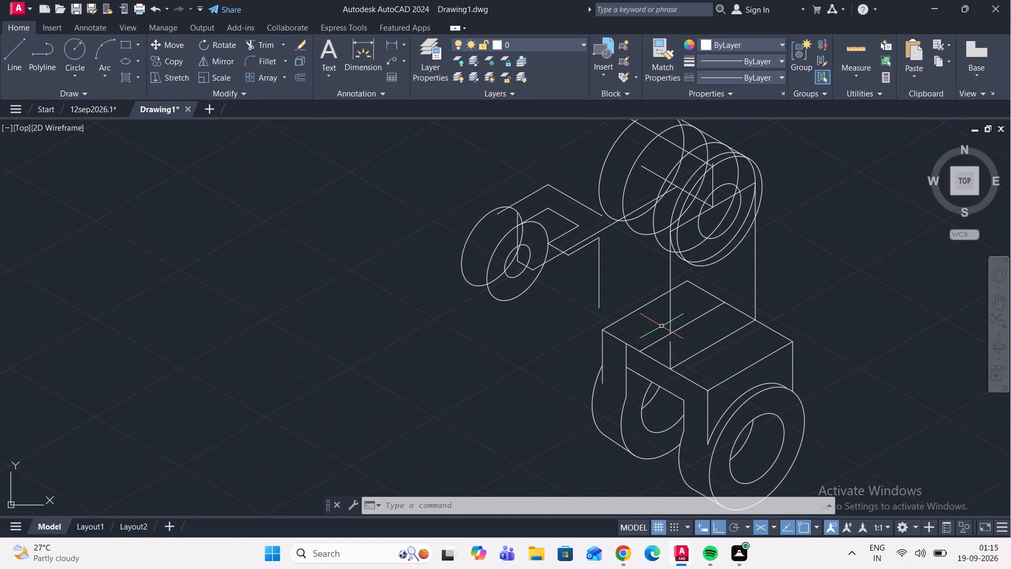
click(253, 43)
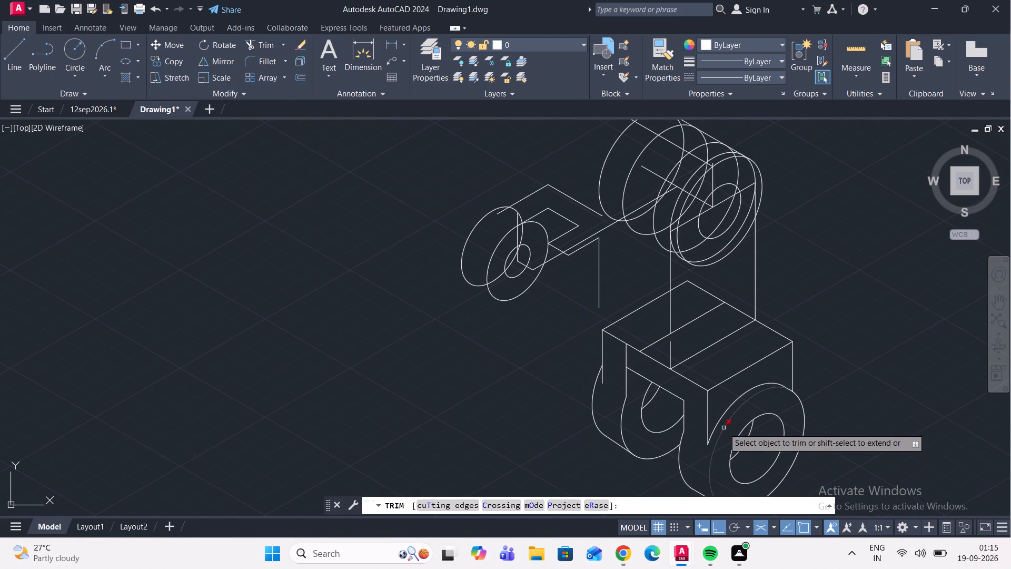
shift+click(669, 350)
key(Escape)
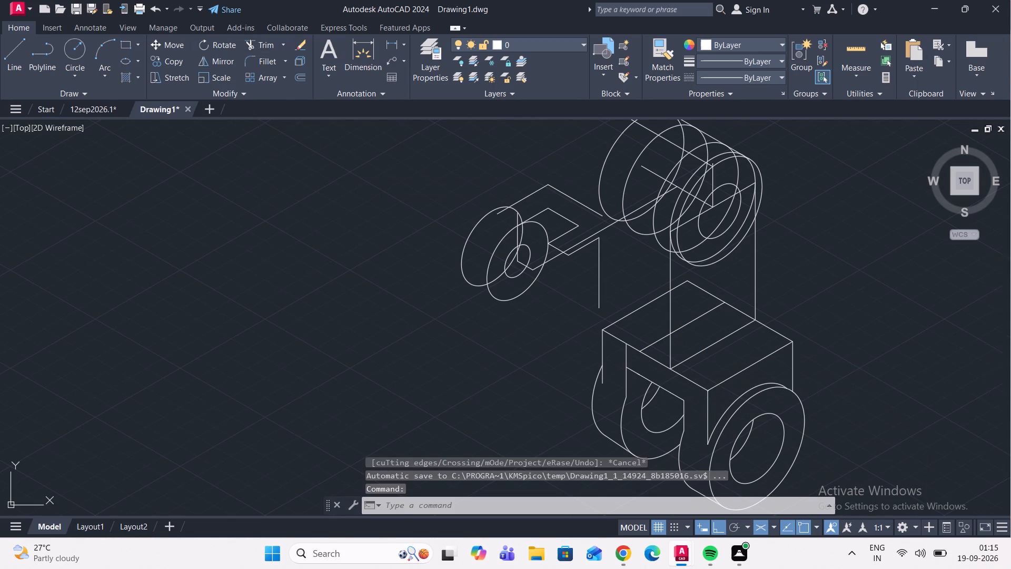
scroll(639, 372, down, 2)
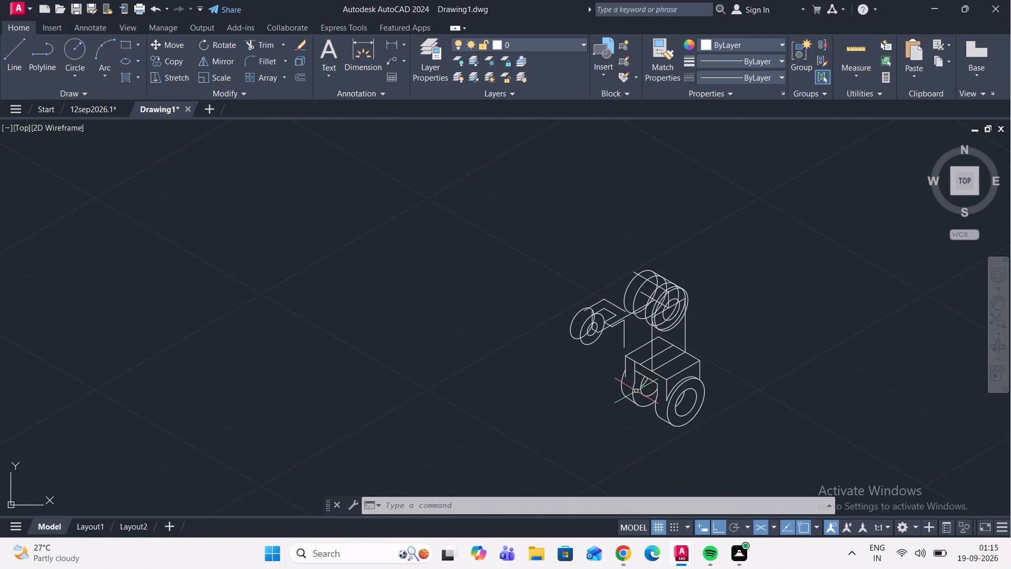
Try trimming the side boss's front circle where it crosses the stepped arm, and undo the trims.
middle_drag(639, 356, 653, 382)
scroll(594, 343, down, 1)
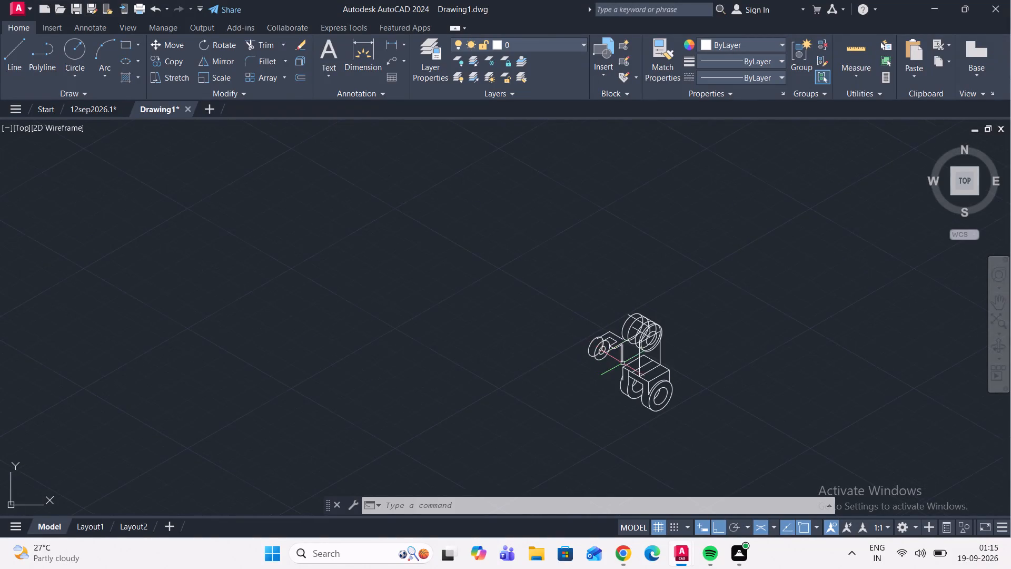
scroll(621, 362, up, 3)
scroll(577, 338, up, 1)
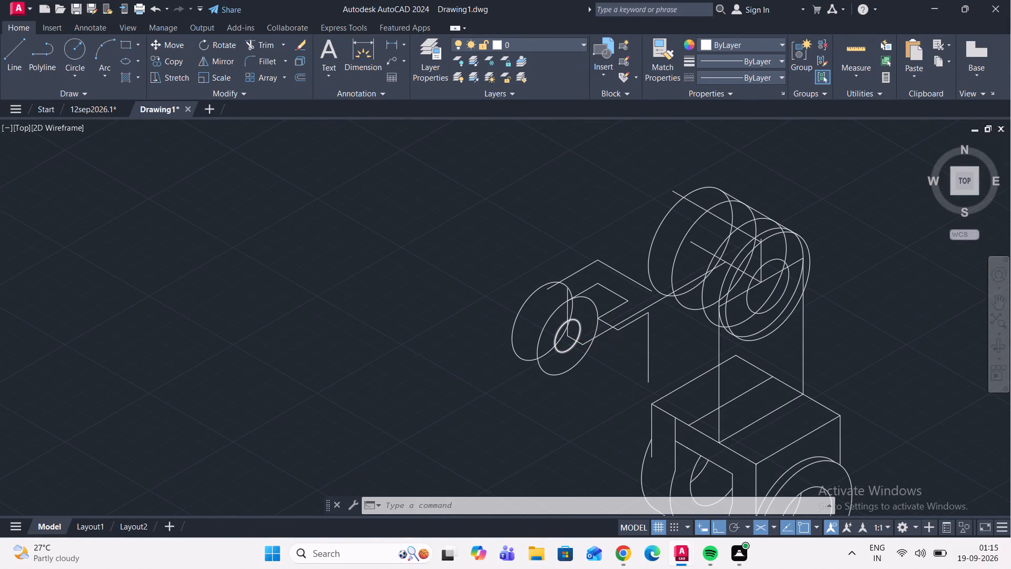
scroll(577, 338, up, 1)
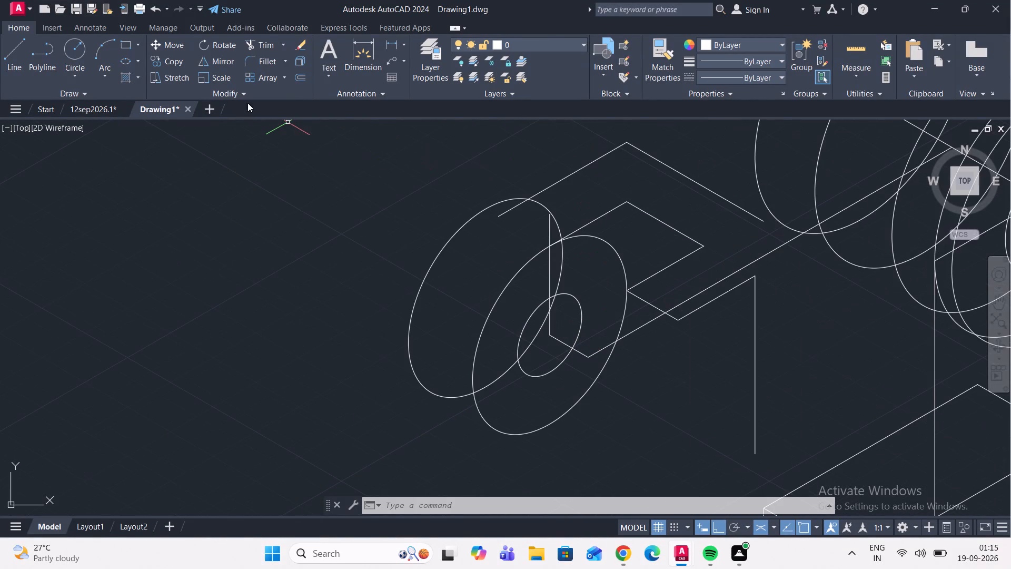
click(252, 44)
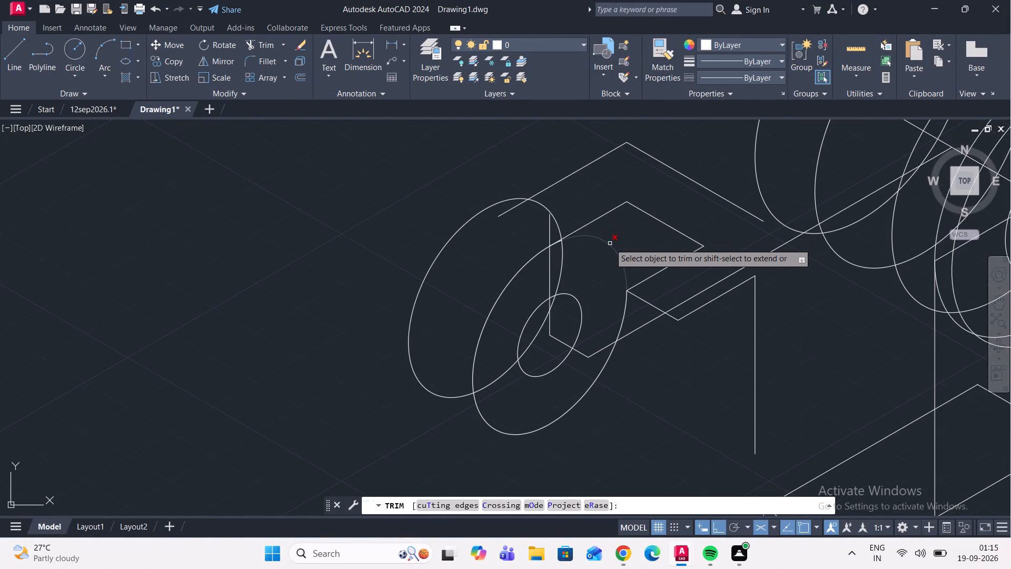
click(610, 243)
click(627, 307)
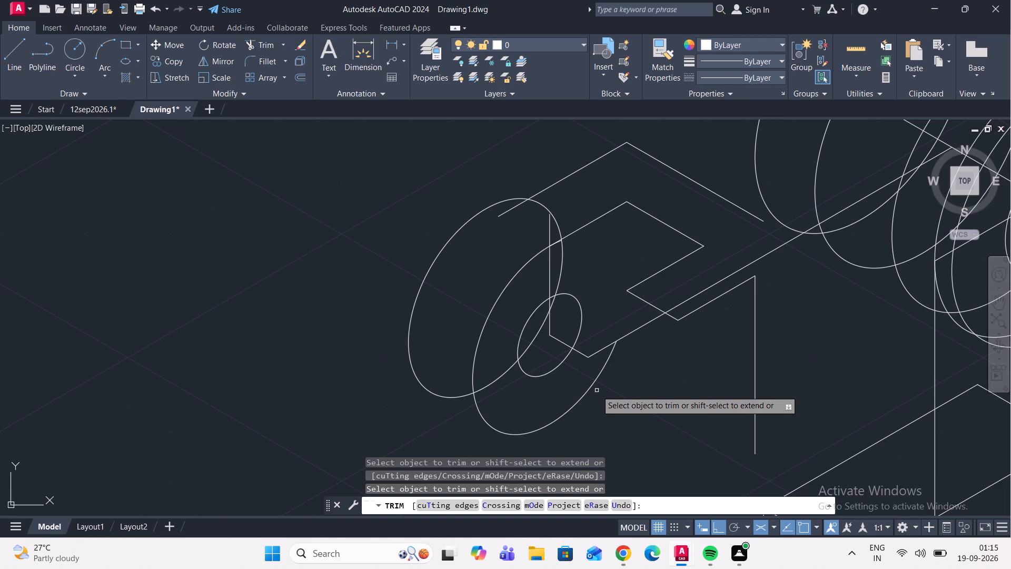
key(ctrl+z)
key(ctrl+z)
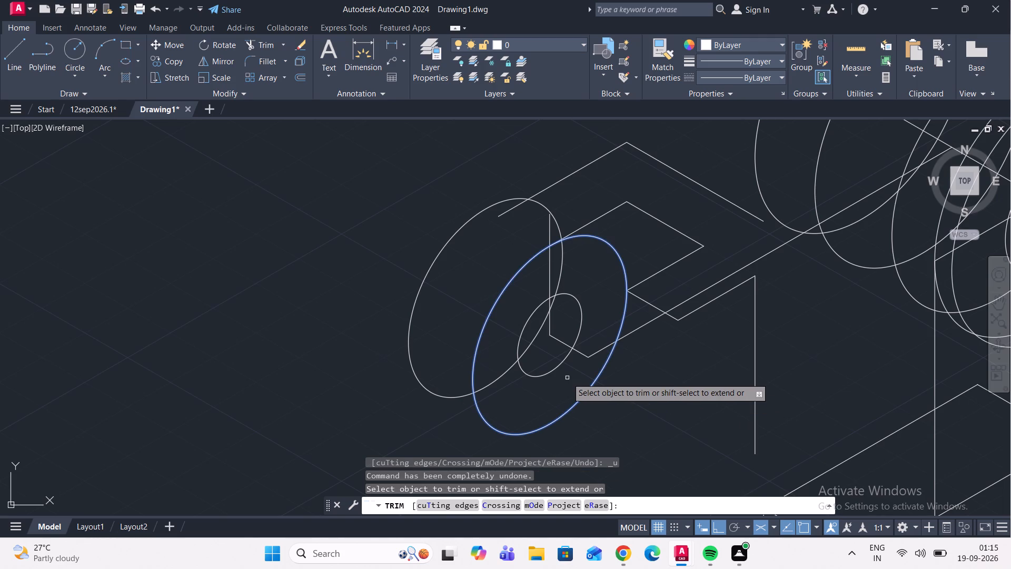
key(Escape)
Copy the side boss's three isometric circles 33 units at 330° from the small hole's centre.
click(518, 343)
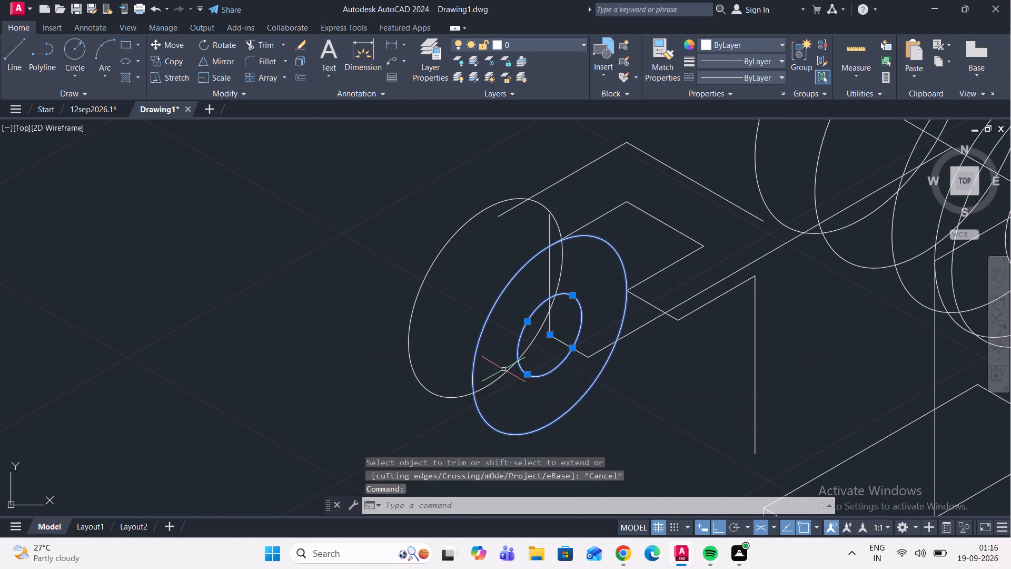
click(501, 374)
click(476, 345)
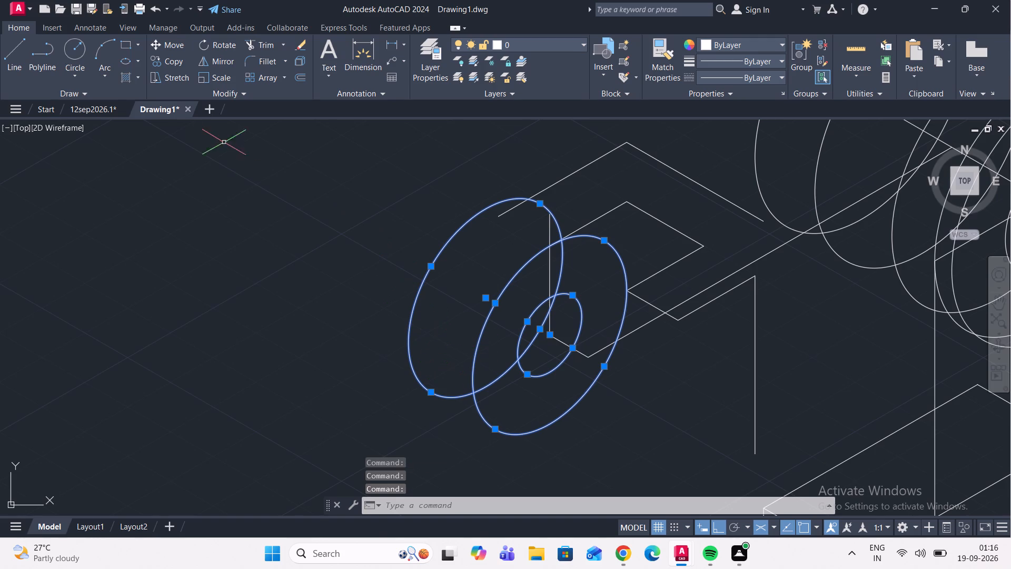
click(181, 65)
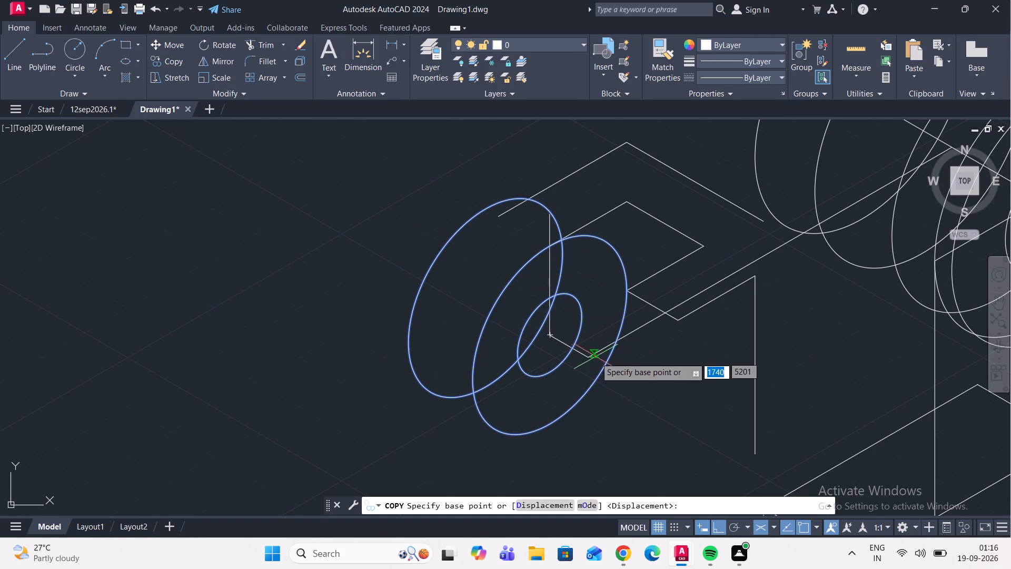
click(548, 335)
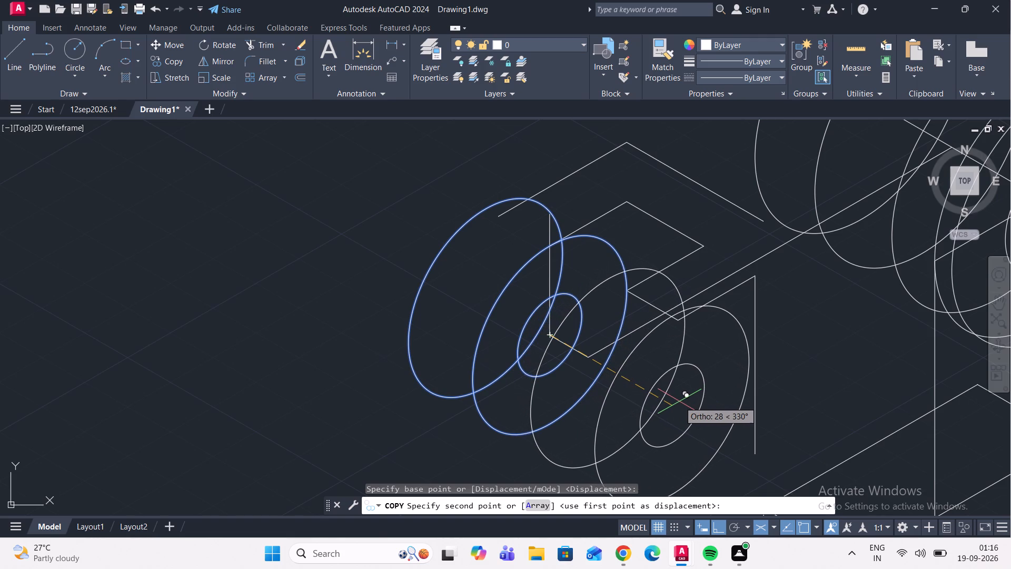
text(33)
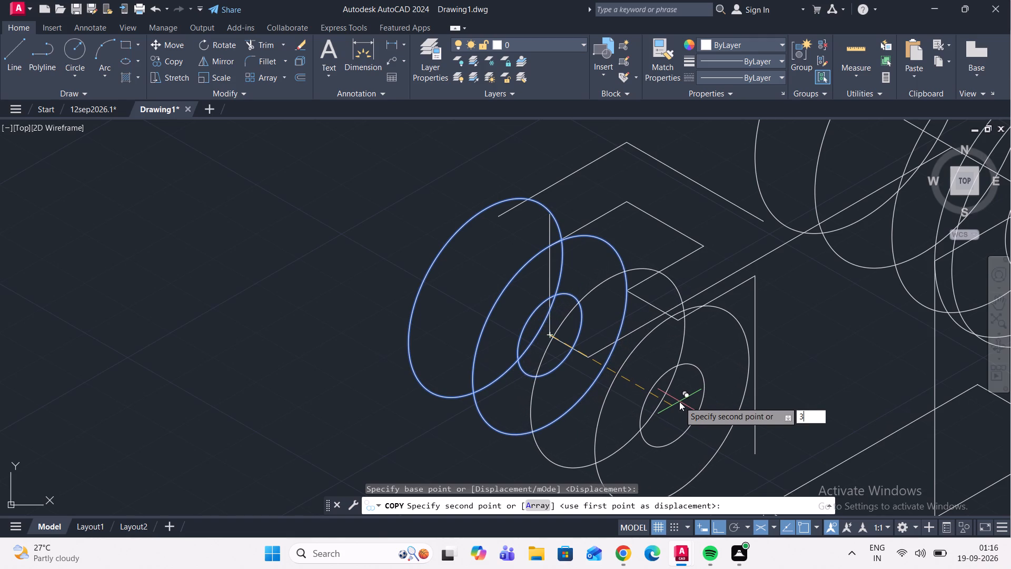
key(Return)
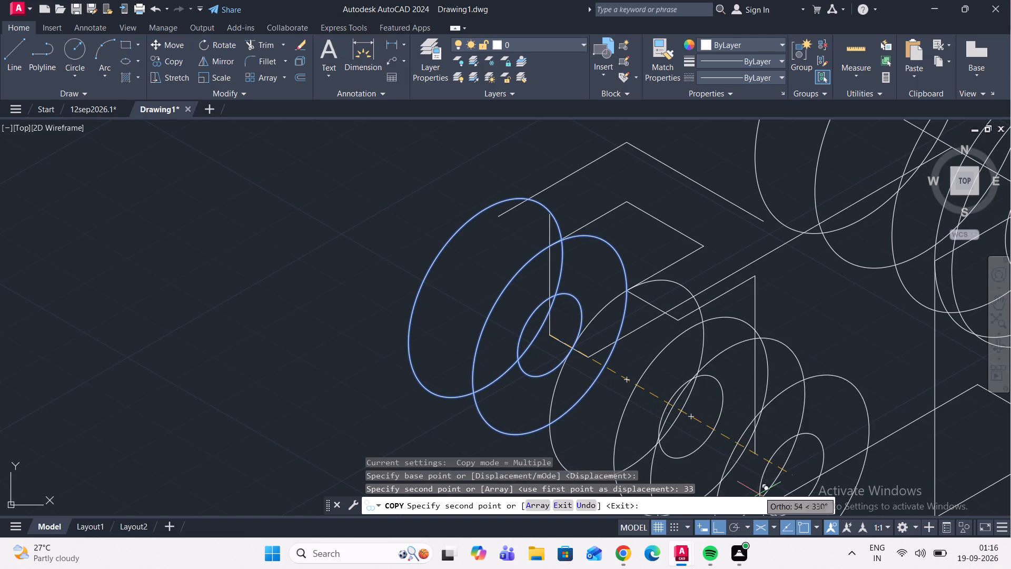
key(Escape)
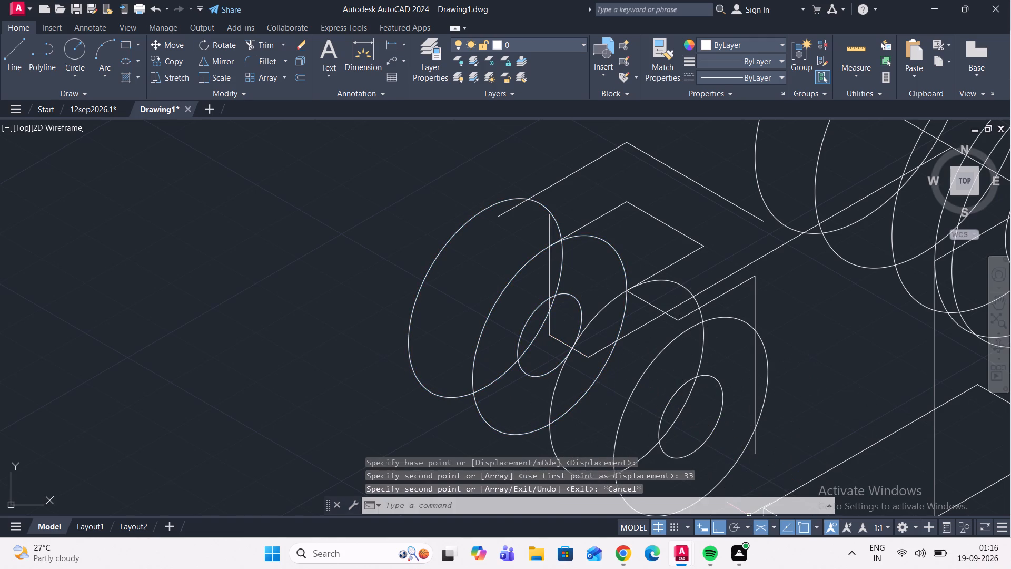
Examine closely where the copied back circle meets the corner of the arm's step.
scroll(729, 407, down, 2)
scroll(719, 378, up, 1)
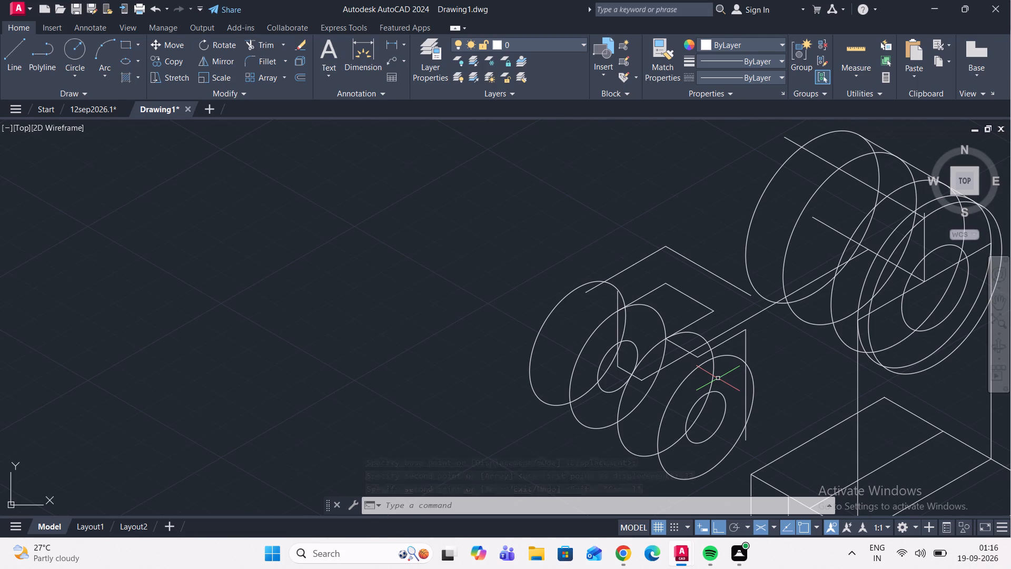
scroll(708, 417, up, 1)
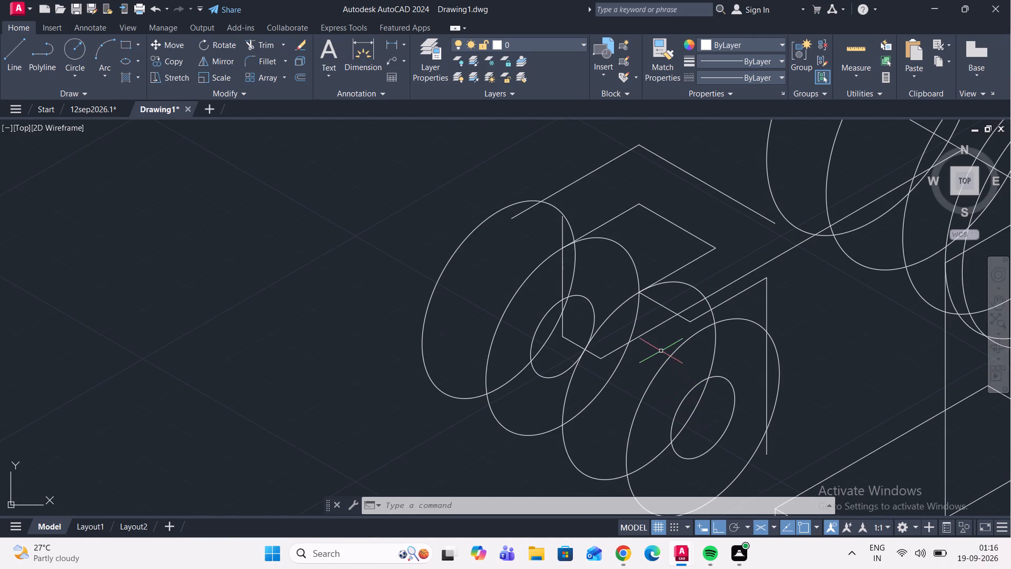
scroll(641, 293, up, 3)
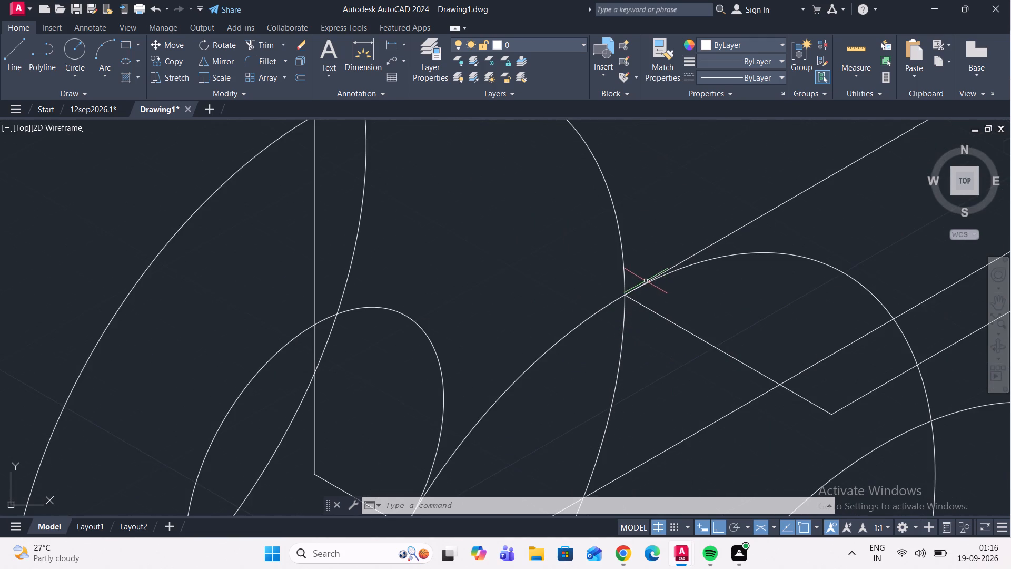
scroll(624, 307, up, 9)
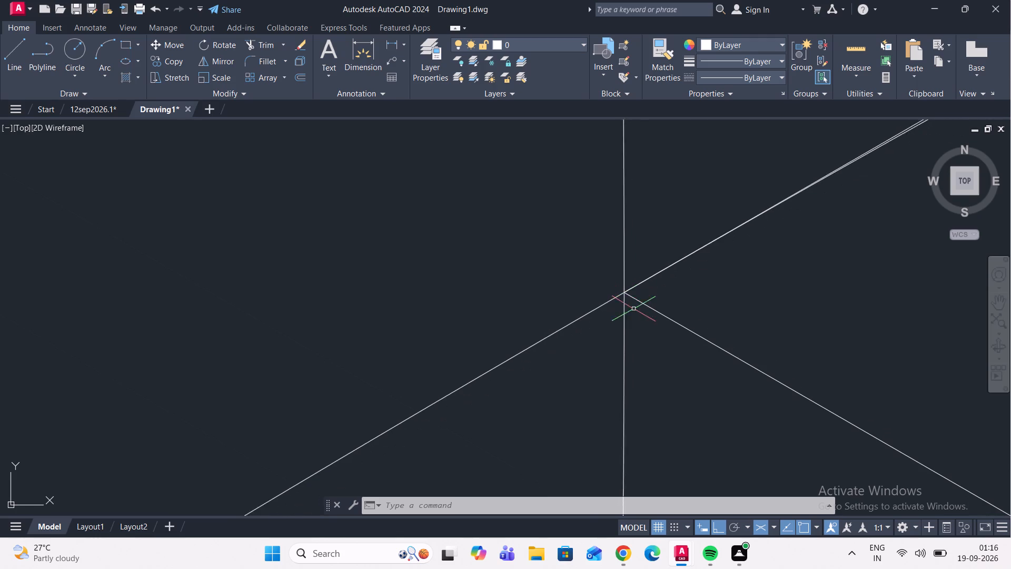
scroll(633, 309, up, 4)
scroll(603, 268, up, 2)
scroll(605, 268, down, 5)
scroll(616, 299, down, 16)
scroll(639, 298, up, 2)
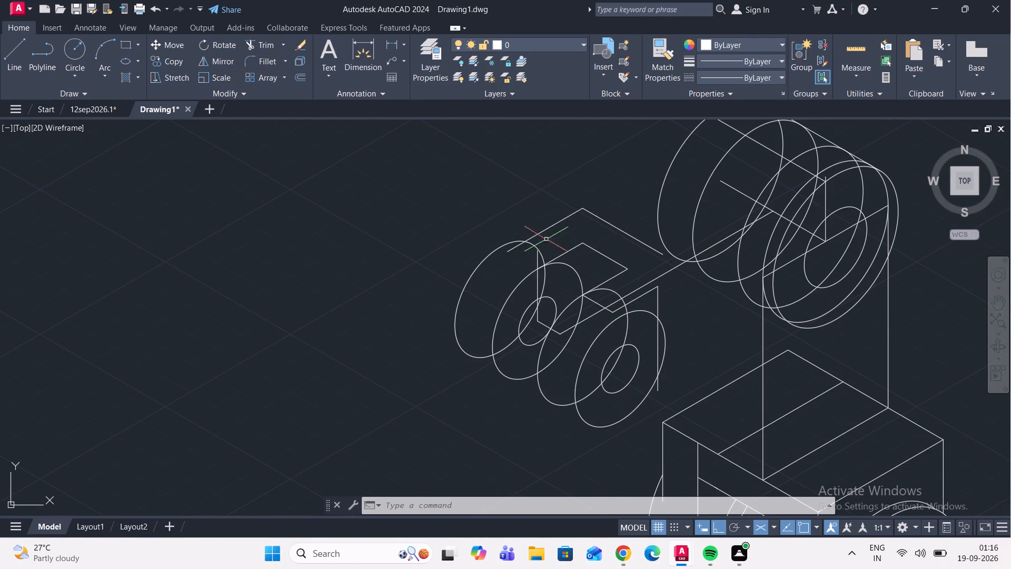
Trim the copied back circle where it overlaps the arm and where it lies behind the copied front circle and hole.
click(261, 45)
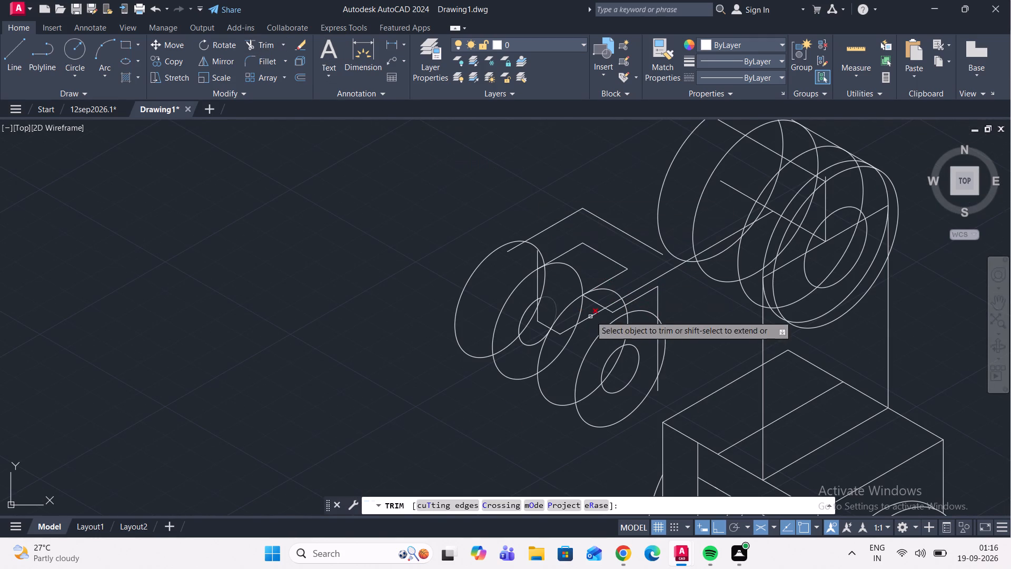
click(610, 289)
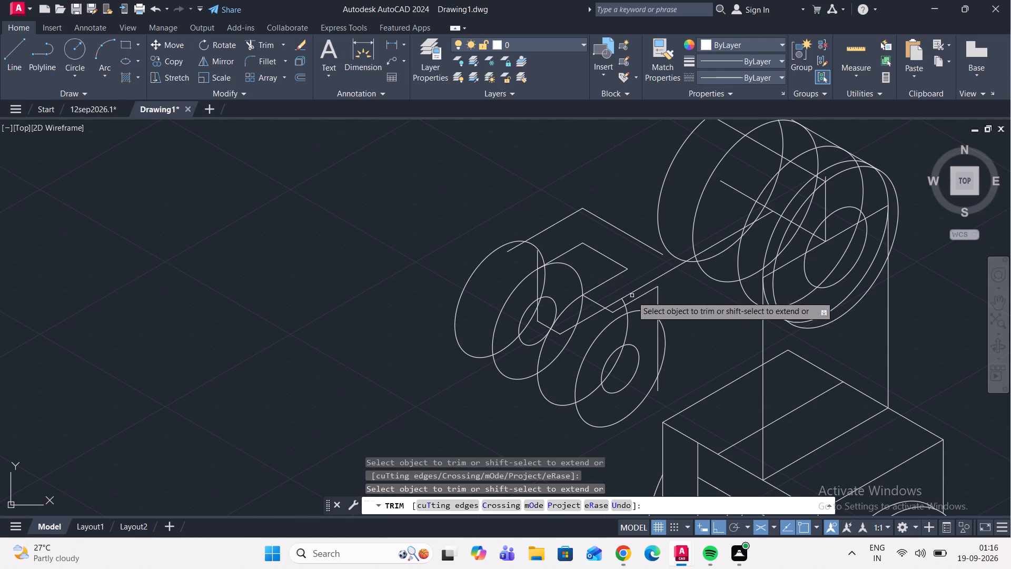
scroll(623, 301, up, 3)
click(621, 306)
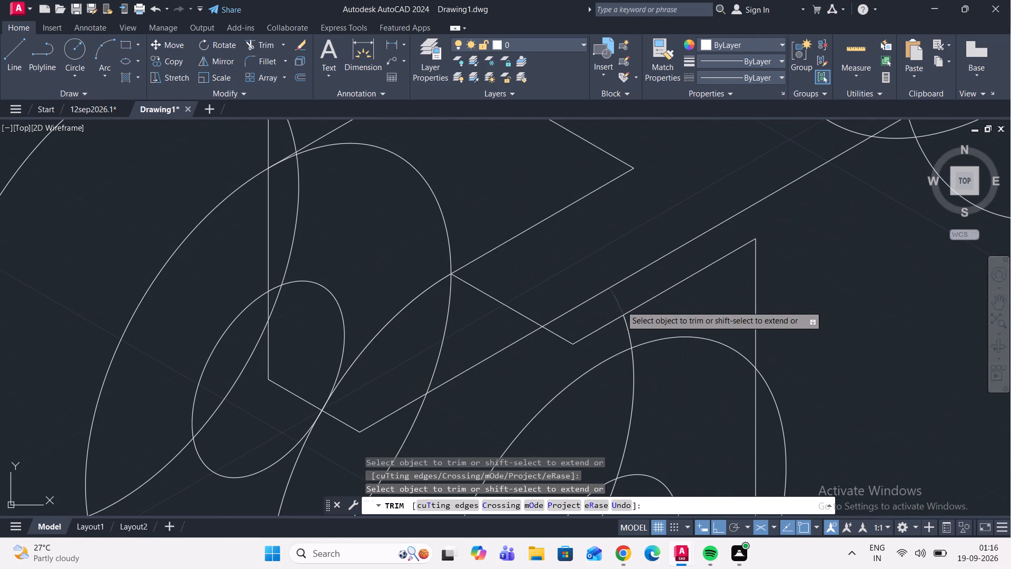
click(629, 333)
scroll(641, 304, down, 3)
click(638, 338)
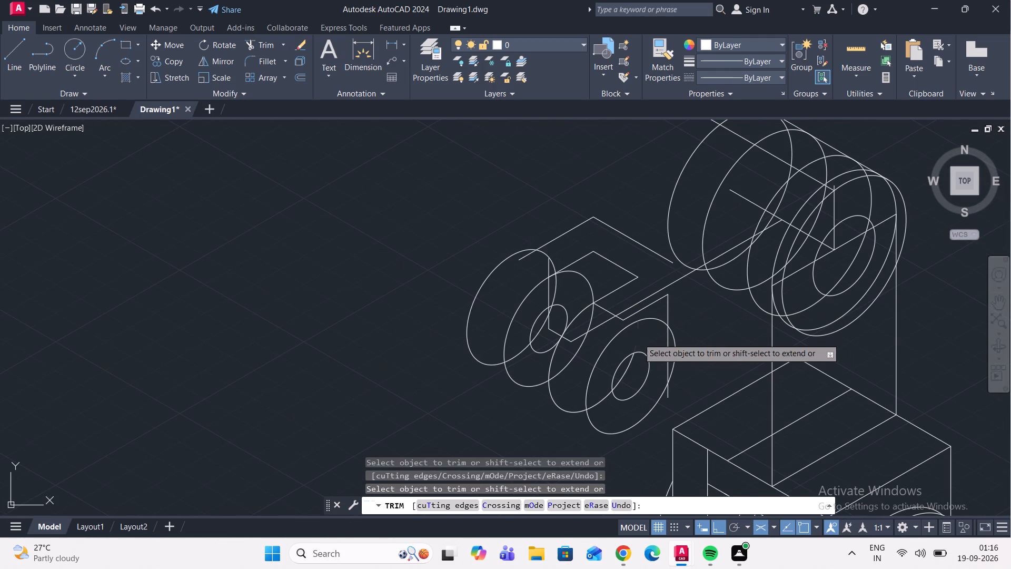
click(604, 398)
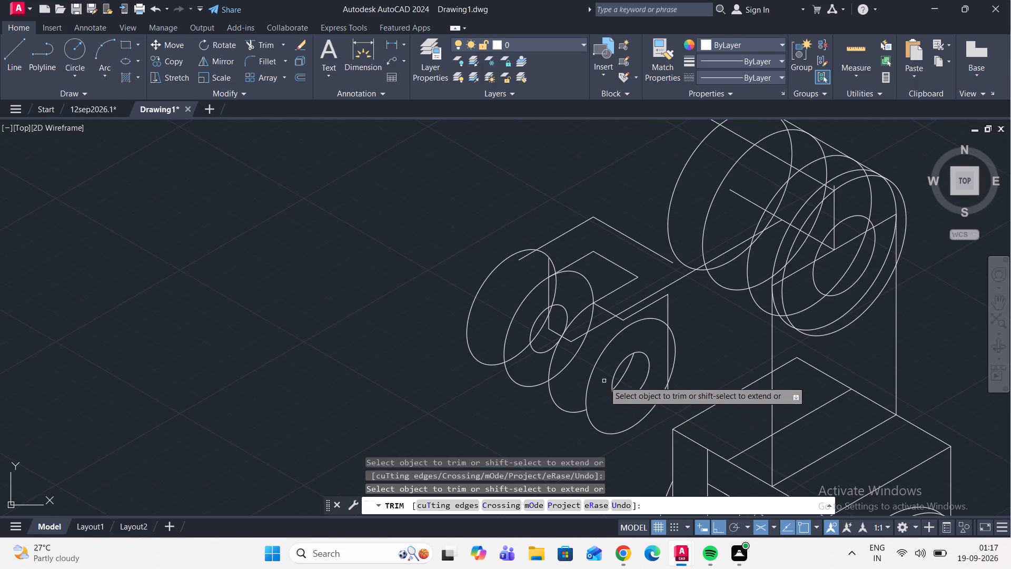
click(627, 370)
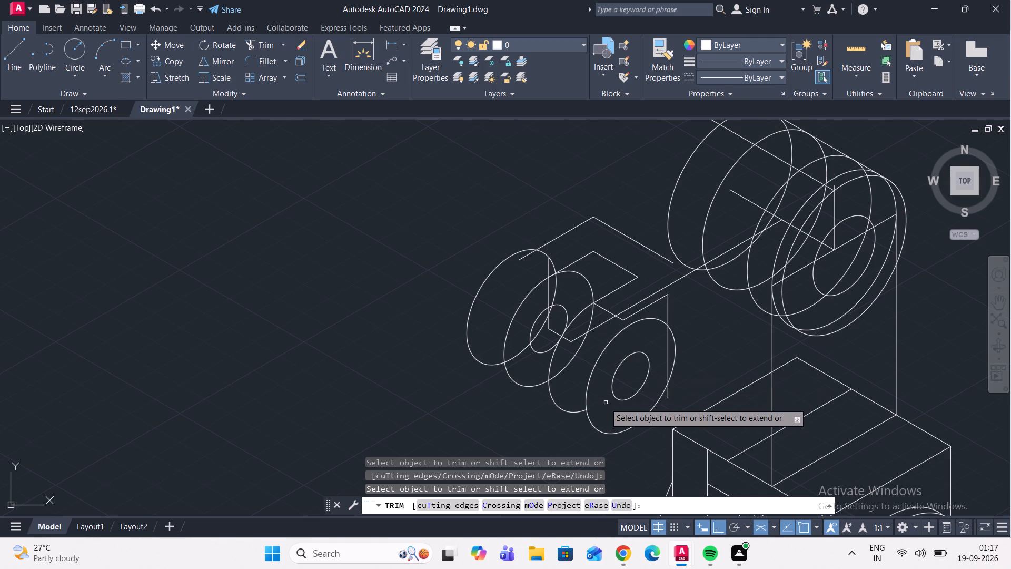
Join the copied boss's two outer circles with a lower edge of about 13 units at 150° and trim the leftover back arc.
click(17, 53)
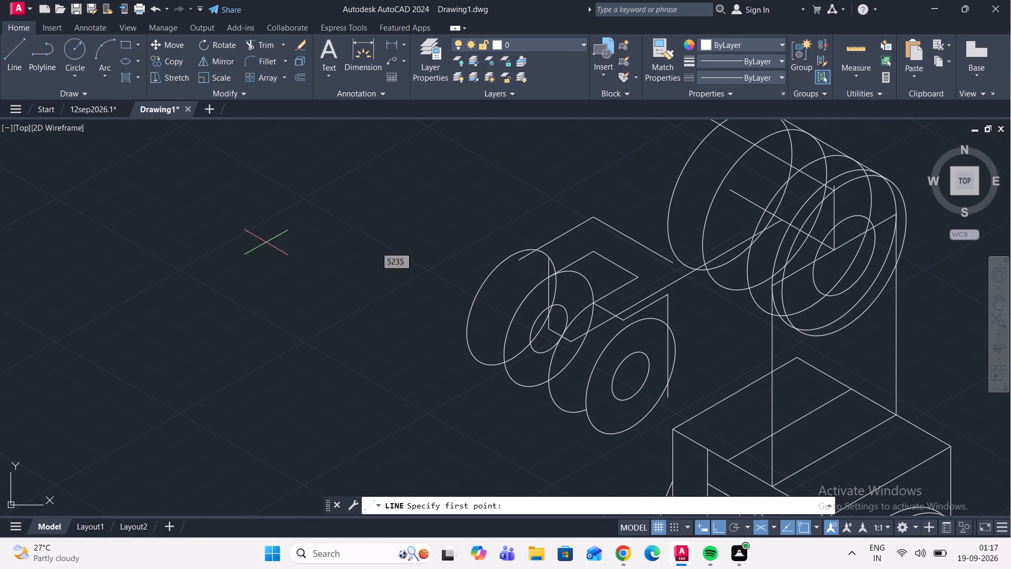
middle_drag(556, 409, 557, 339)
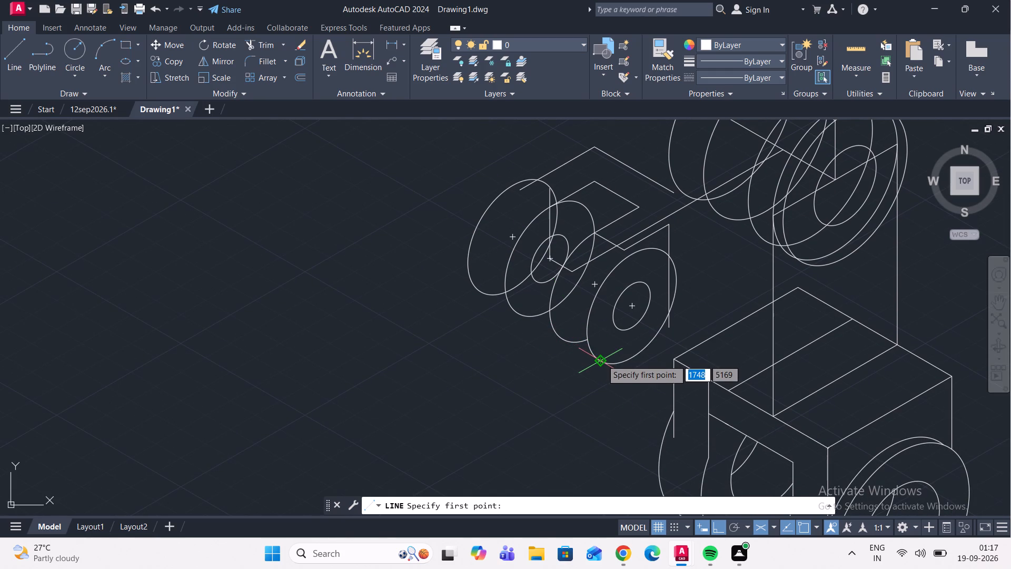
click(602, 360)
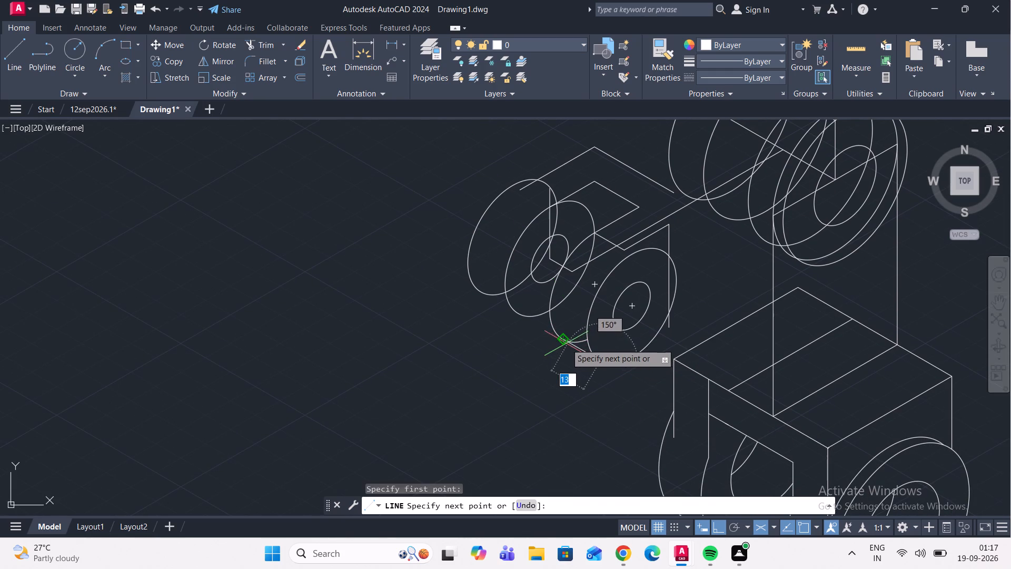
click(560, 341)
key(Escape)
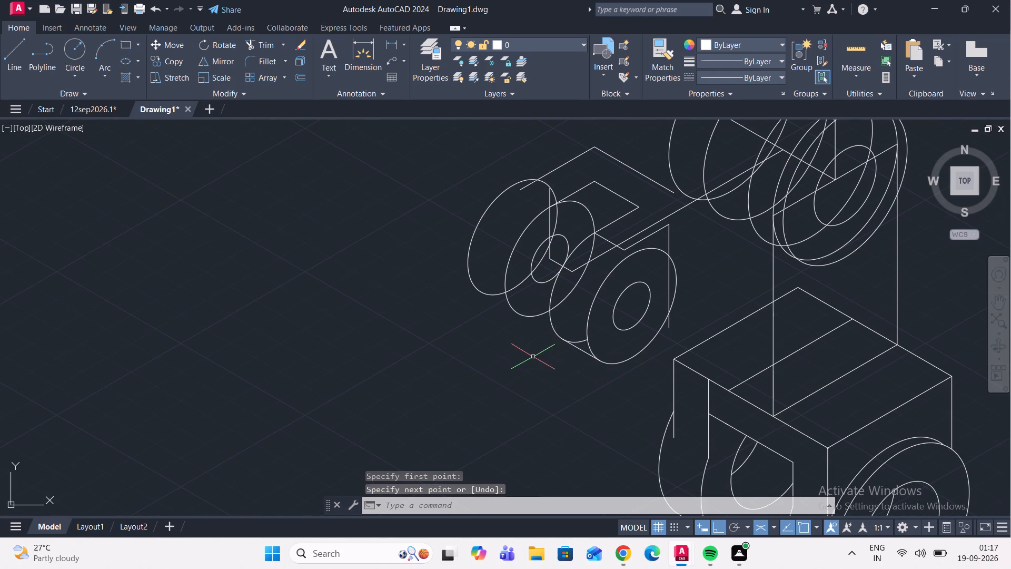
click(261, 46)
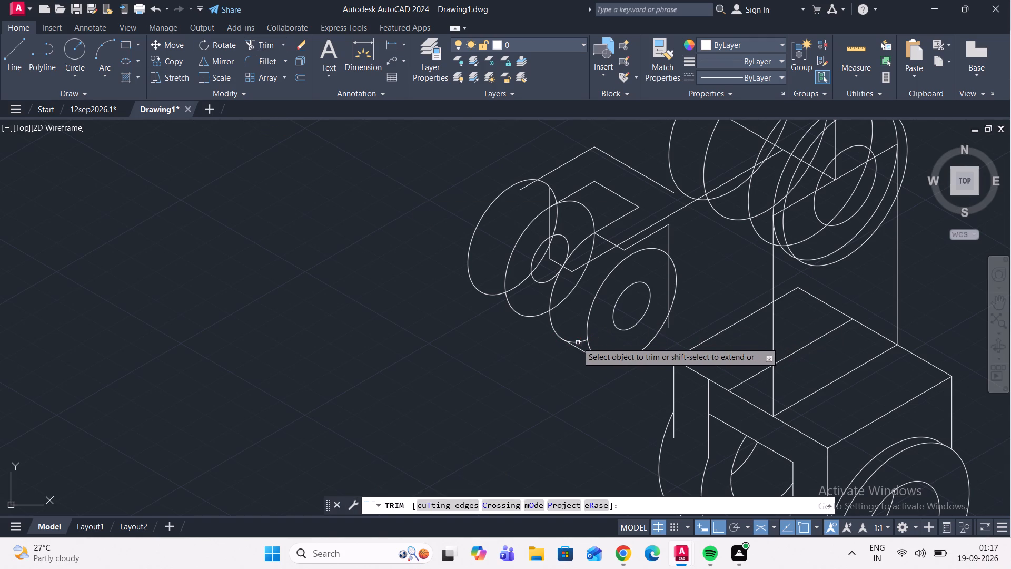
double_click(577, 342)
Draw a lower edge of about 15 units at 150° between the original side boss's front and back outer circles.
click(14, 65)
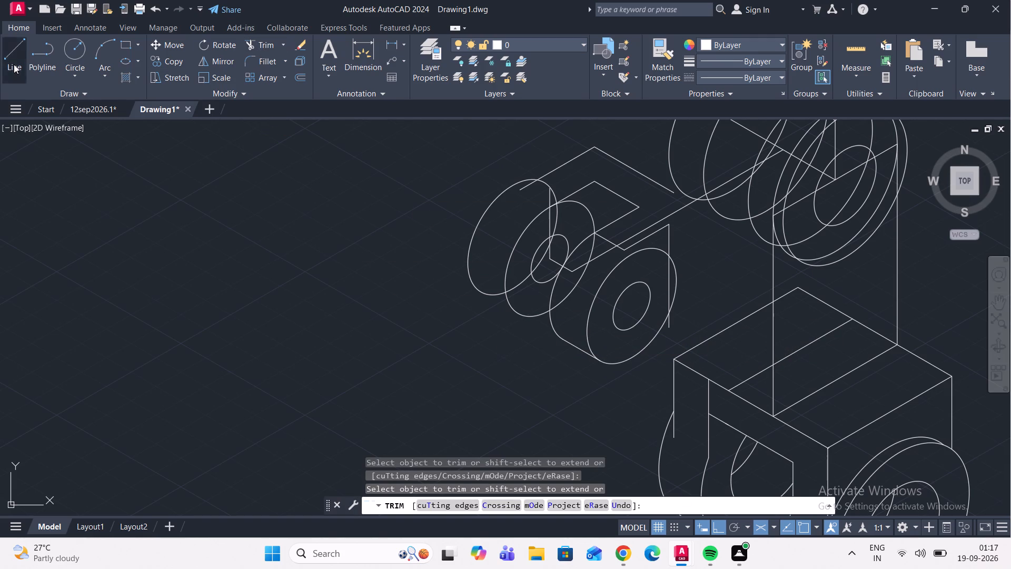
click(517, 314)
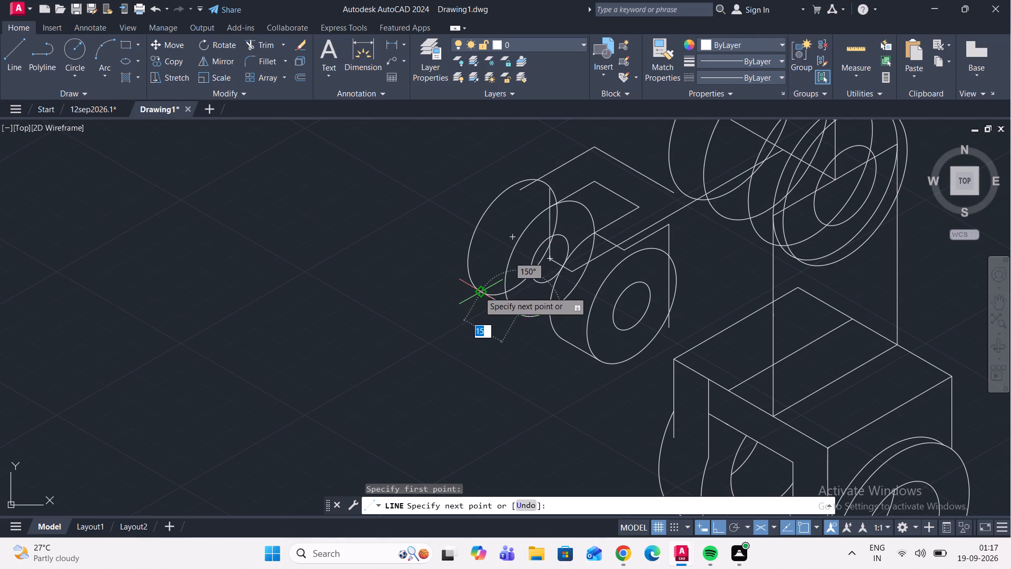
click(482, 293)
key(Escape)
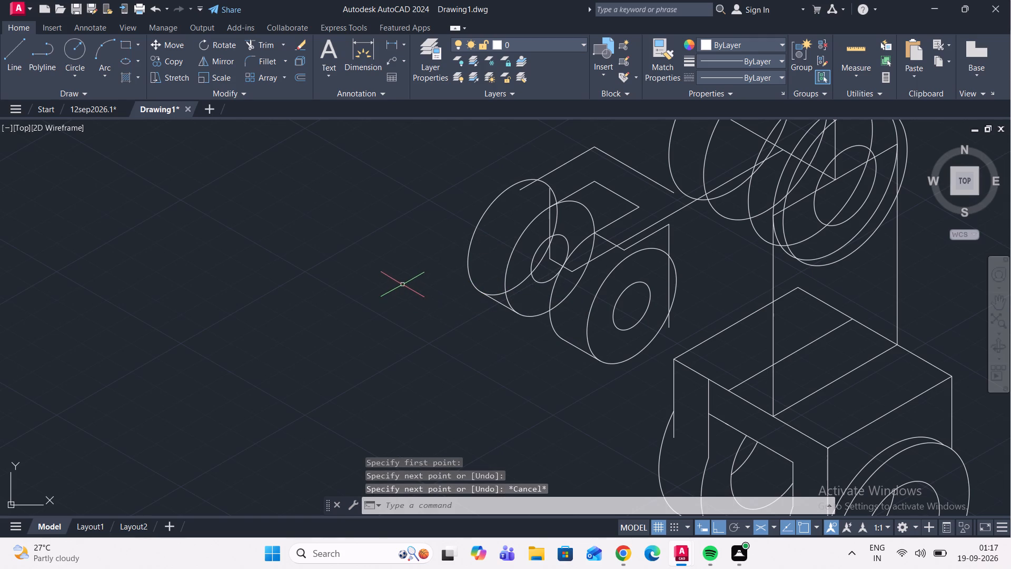
Trim the original side boss's back circle below the new lower edge and where it runs behind the front circle and hole.
click(253, 40)
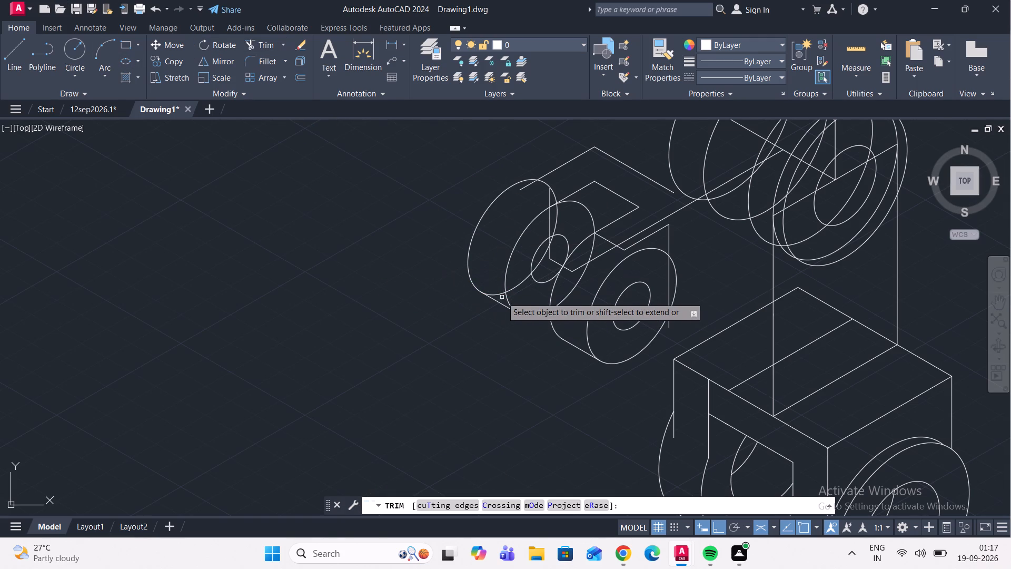
double_click(499, 295)
click(510, 289)
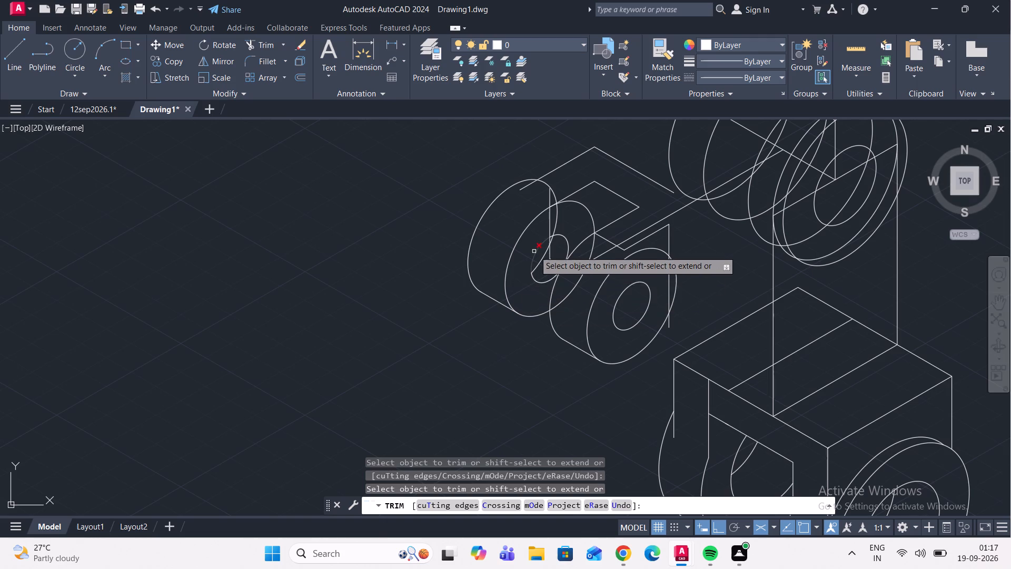
click(542, 257)
scroll(554, 241, up, 3)
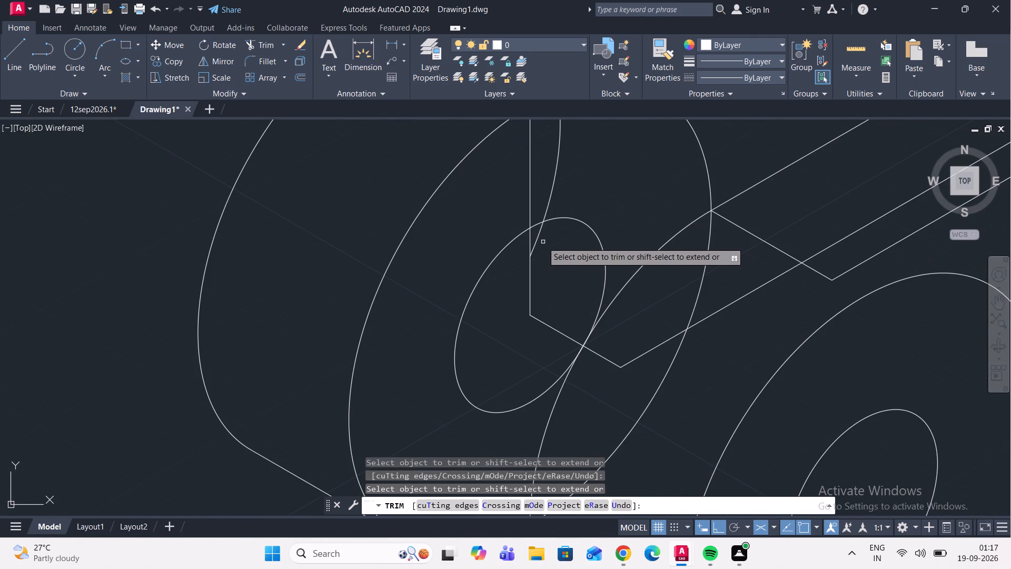
click(536, 241)
click(551, 182)
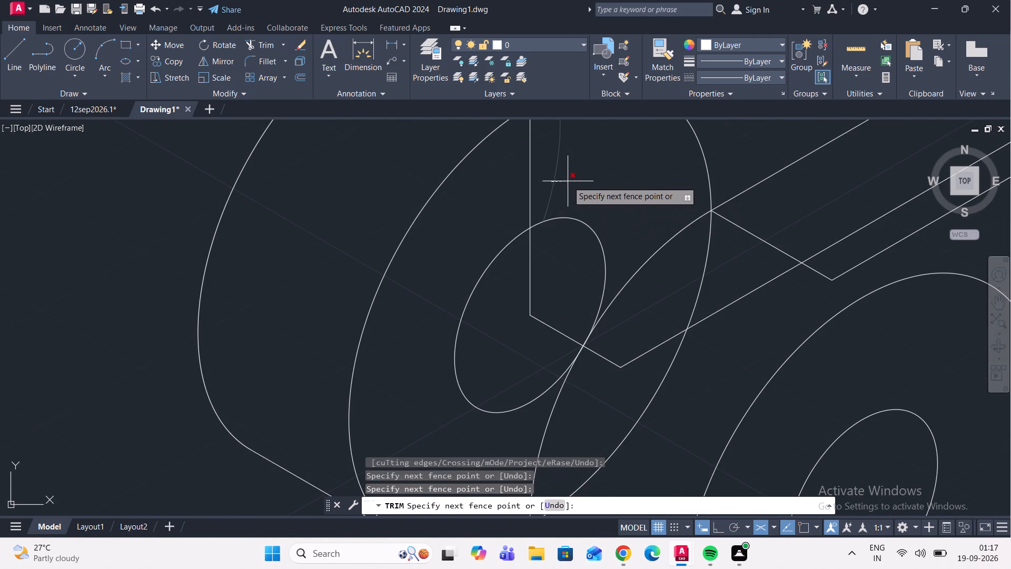
click(568, 181)
scroll(568, 182, down, 3)
middle_drag(569, 188, 572, 239)
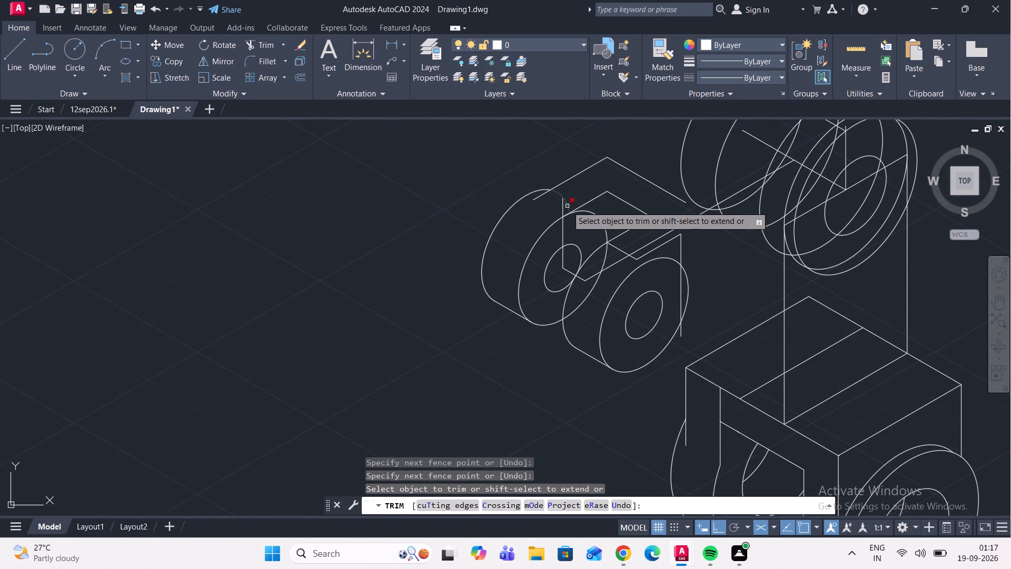
Trim the arm's vertical edge and lower edges that run across and behind the two side bosses.
click(567, 204)
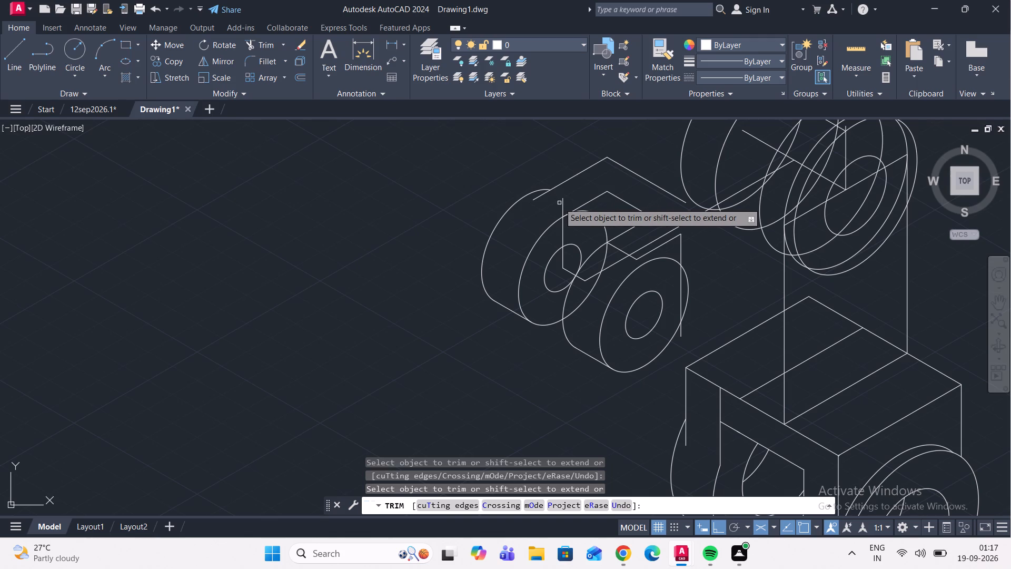
click(562, 208)
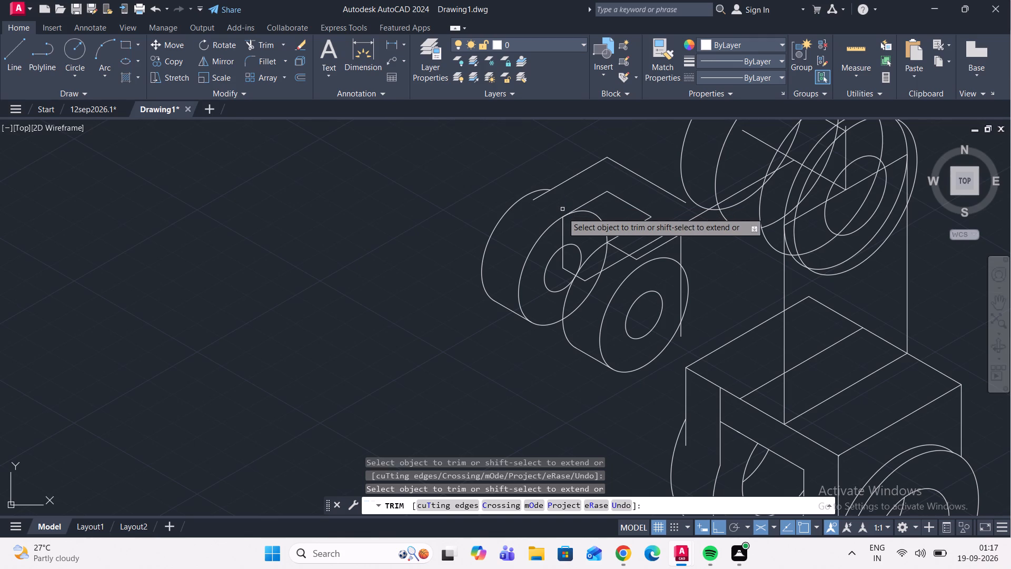
click(564, 233)
click(562, 257)
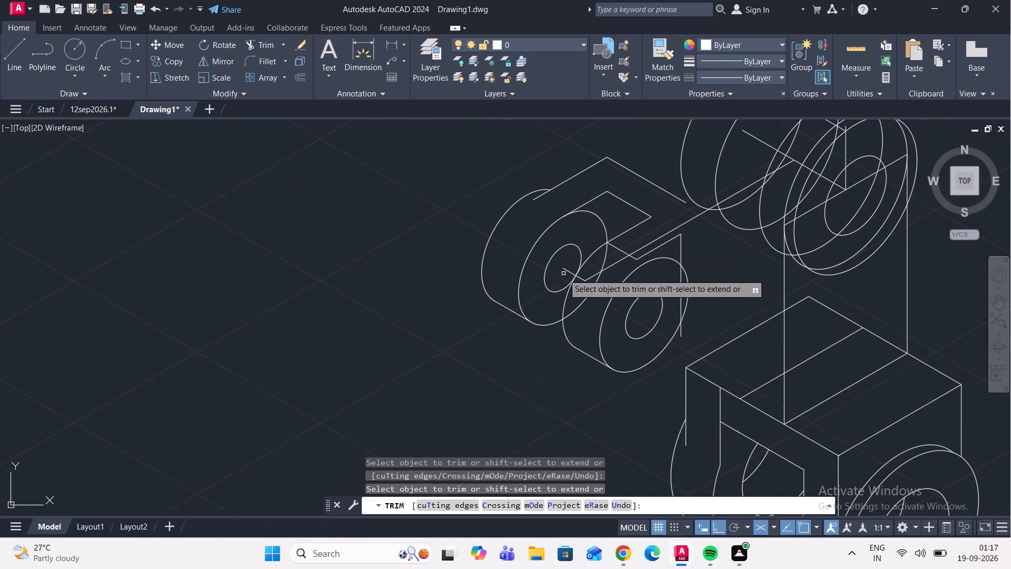
click(567, 269)
scroll(577, 277, up, 4)
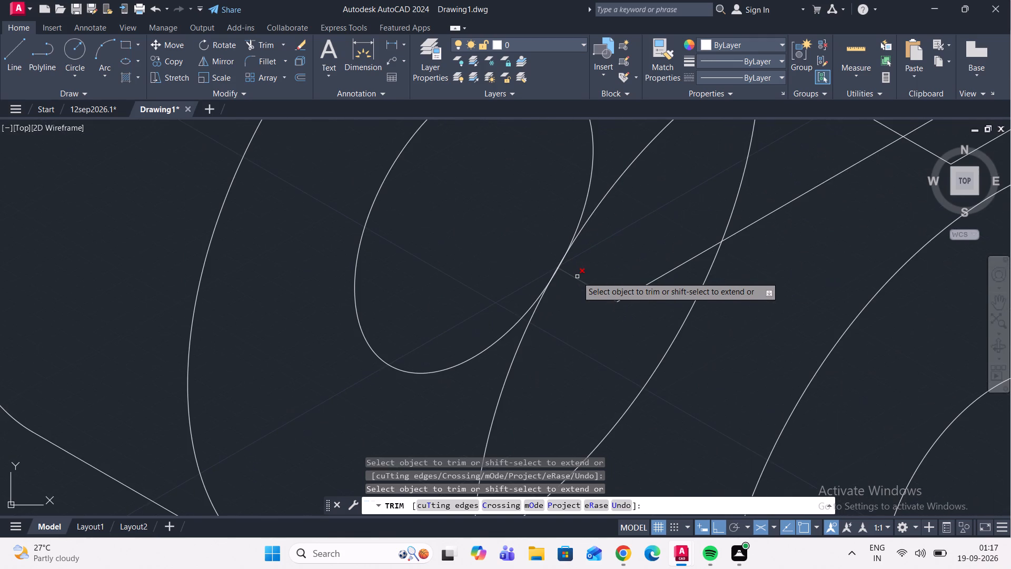
click(577, 277)
scroll(587, 263, down, 3)
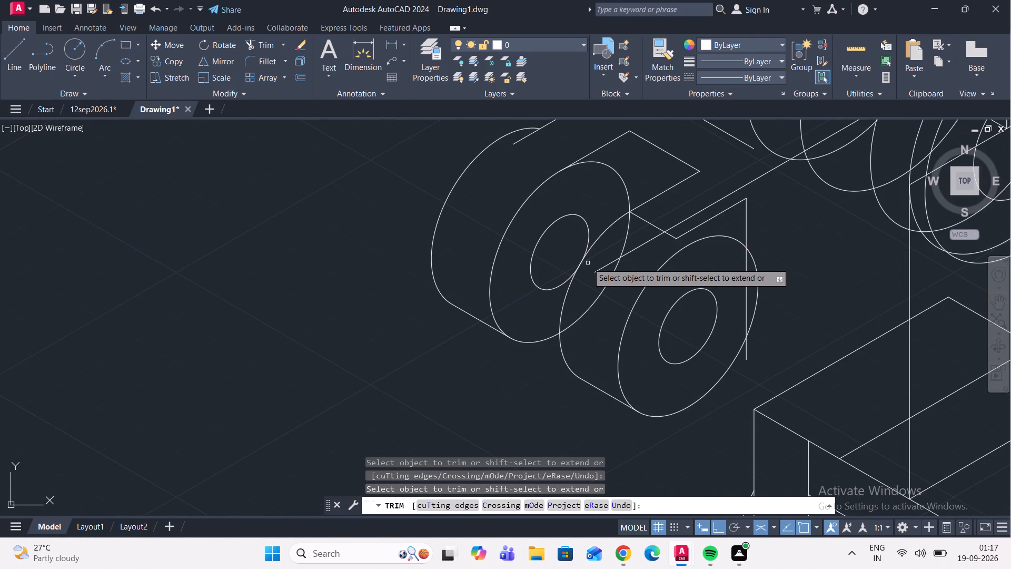
middle_drag(582, 262, 502, 231)
click(525, 233)
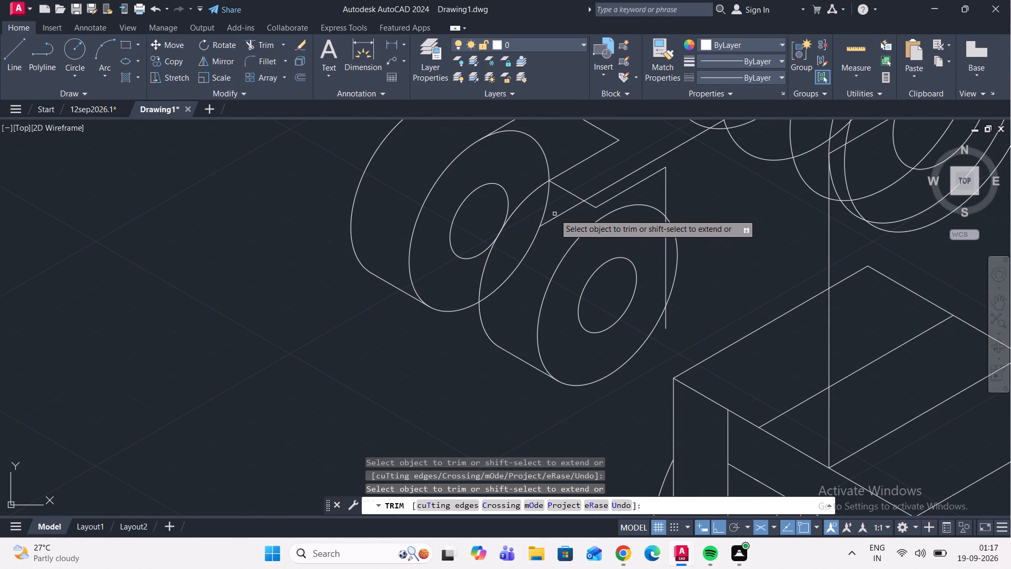
click(556, 217)
click(611, 185)
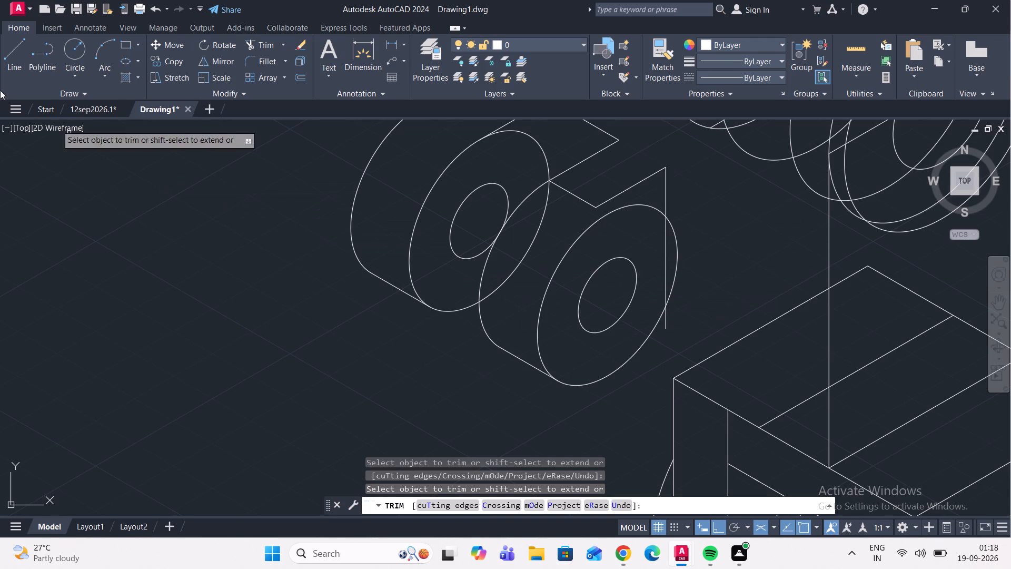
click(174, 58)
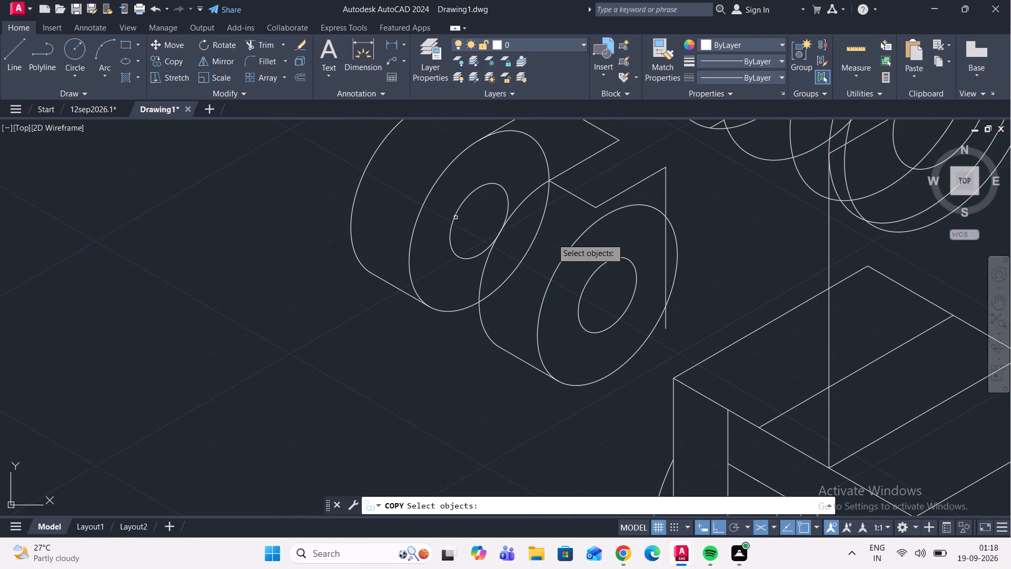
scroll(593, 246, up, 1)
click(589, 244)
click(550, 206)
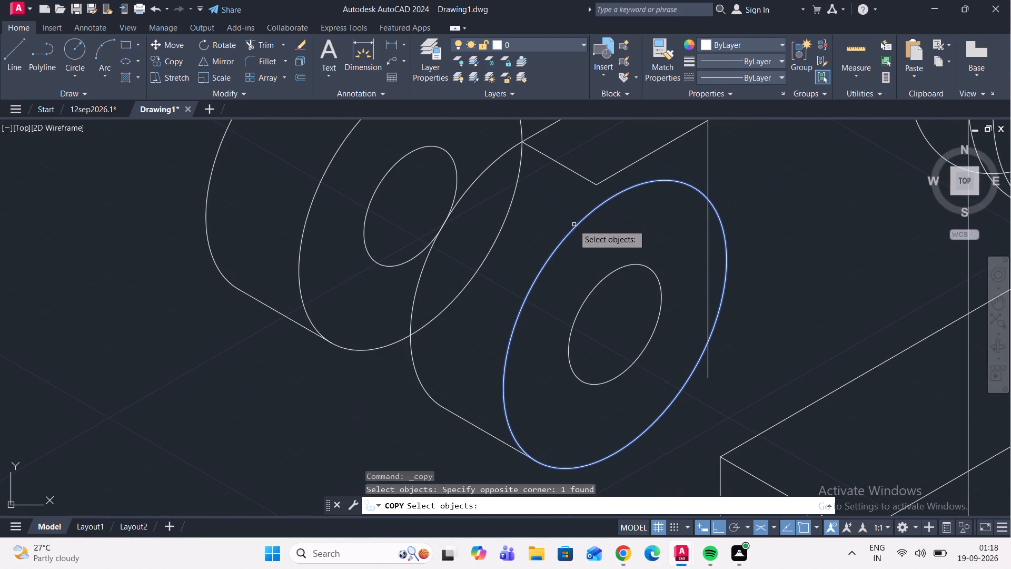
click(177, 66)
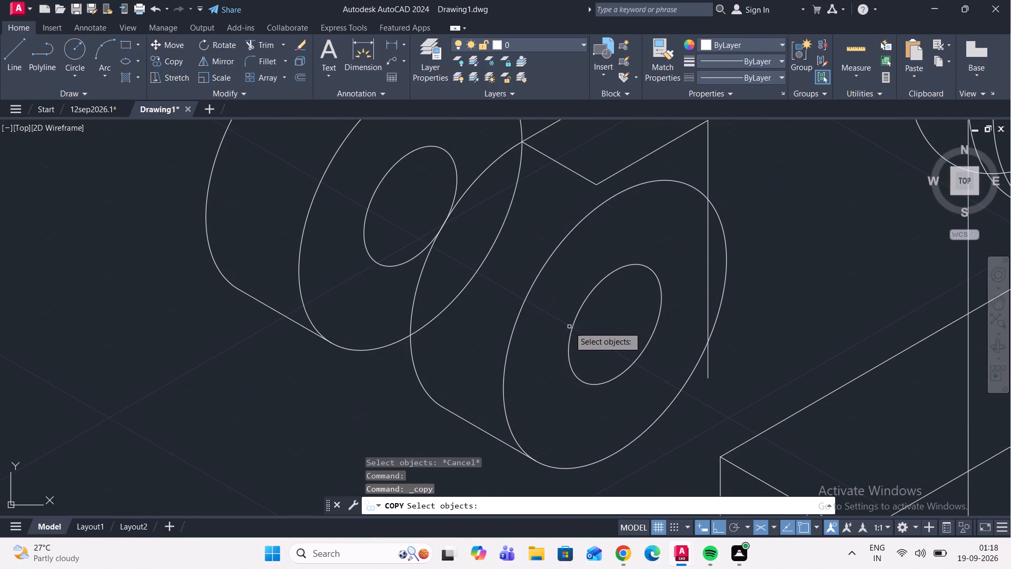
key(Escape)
Copy the copied boss's front outer circle 3 units backward at 150°, using the circle's centre as base point.
click(546, 300)
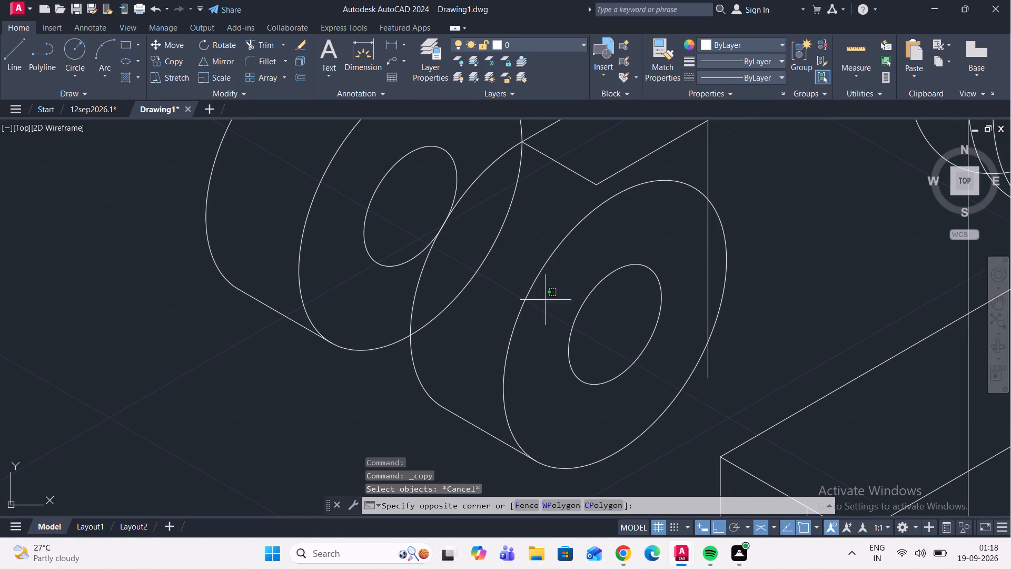
click(509, 246)
click(170, 62)
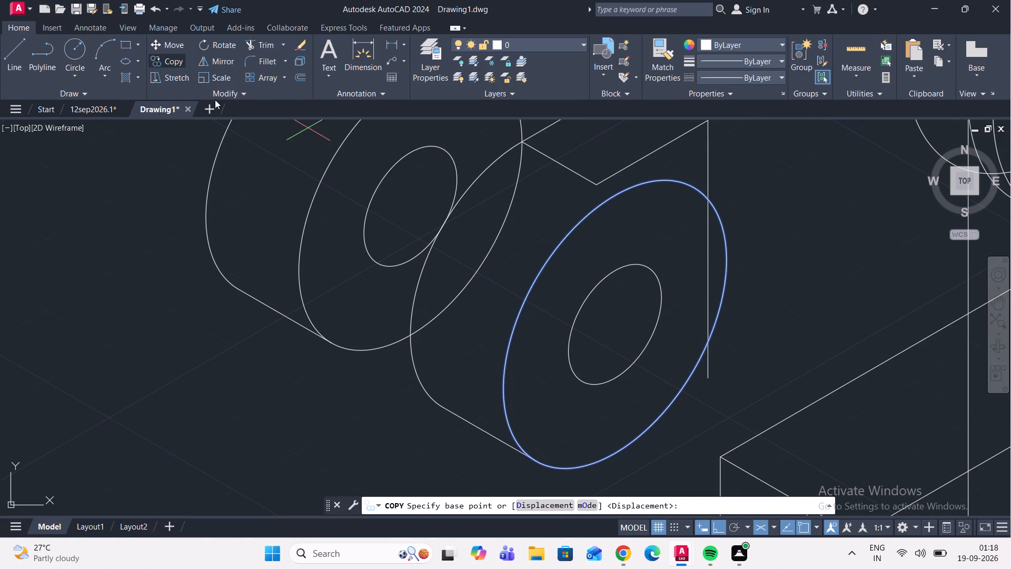
click(617, 324)
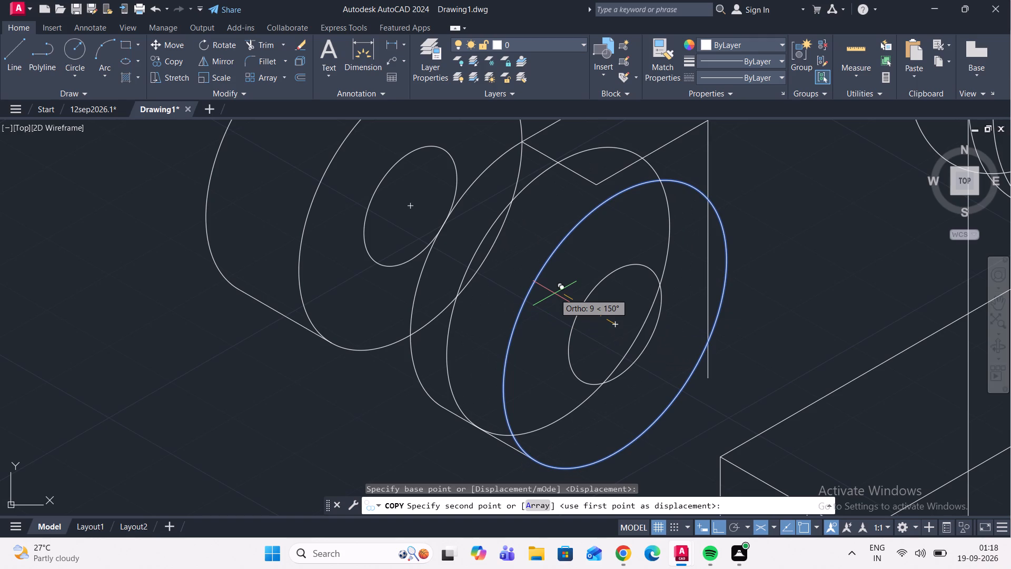
key(3)
key(Return)
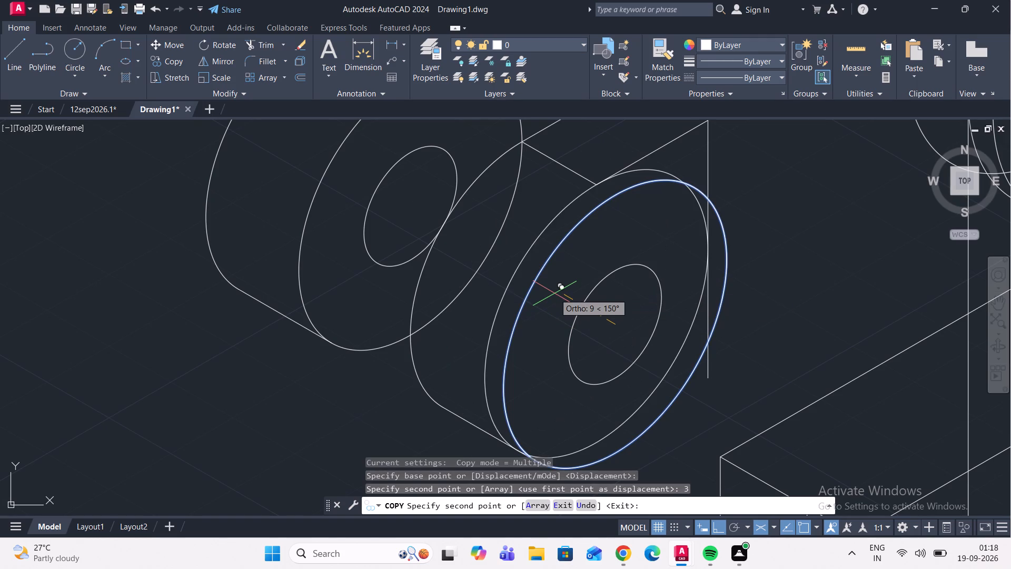
key(Escape)
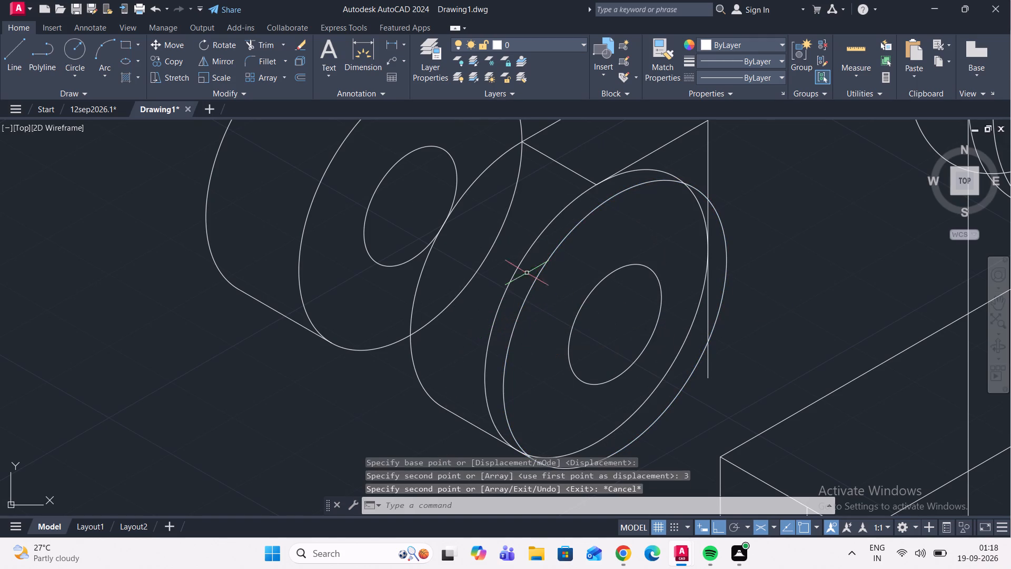
Examine closely where the new offset circle meets the lower corner of the arm's step.
scroll(609, 182, up, 7)
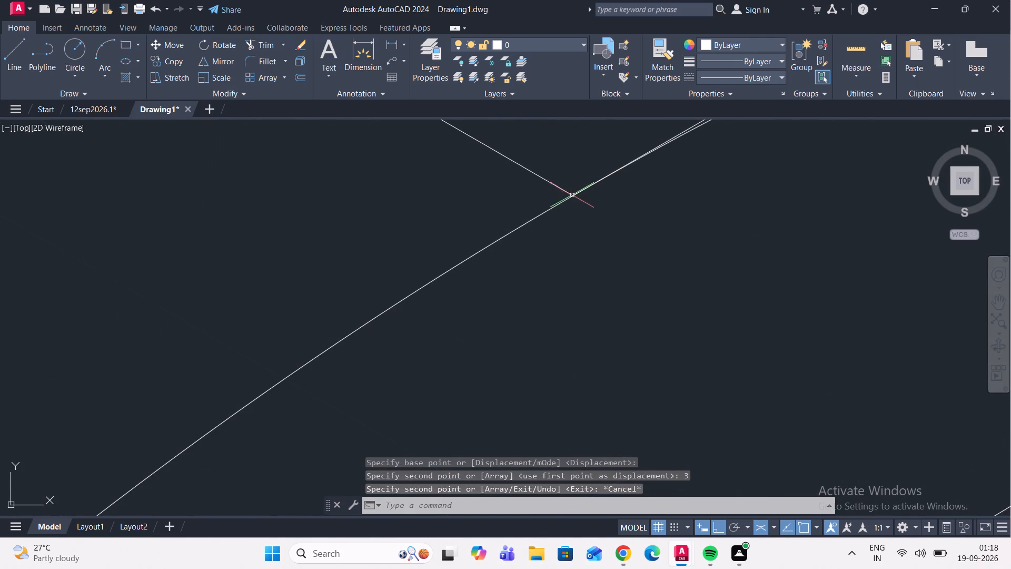
scroll(570, 192, up, 5)
scroll(571, 203, down, 13)
scroll(610, 217, up, 2)
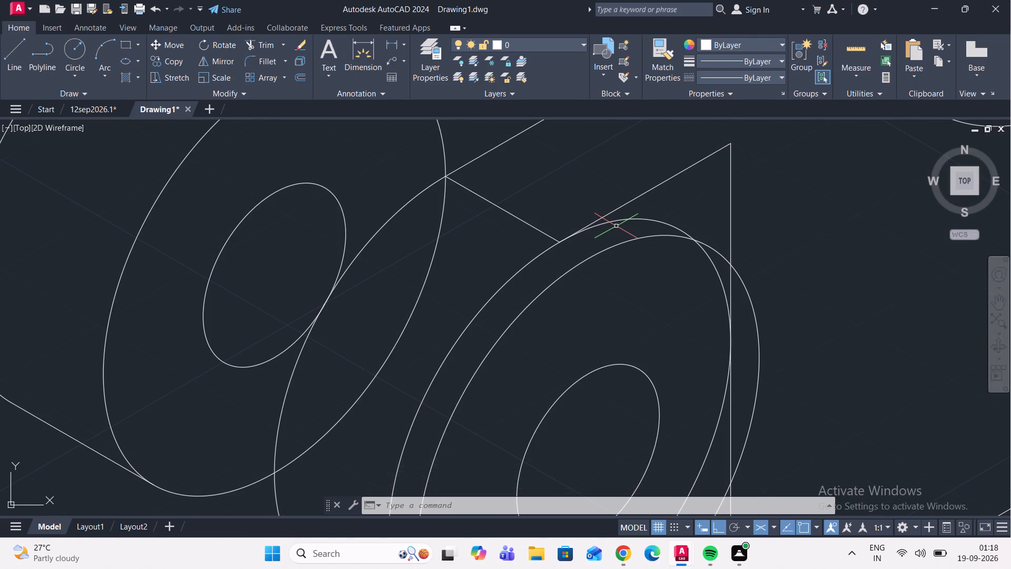
Trim the 3-unit offset circle to leave only its short upper arc between the step's corner and the boss's front circle.
click(269, 44)
click(507, 283)
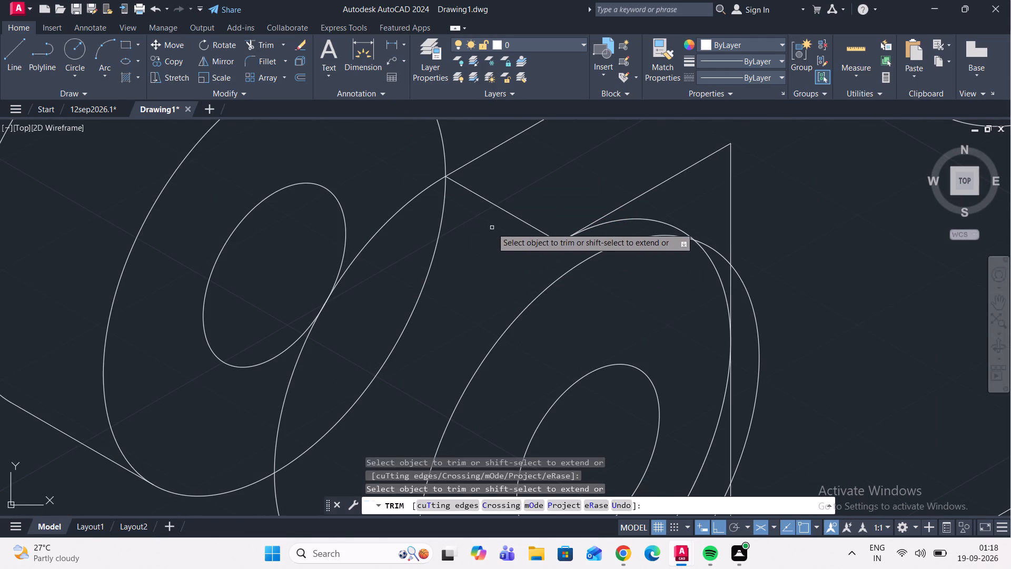
scroll(492, 225, down, 3)
scroll(542, 236, up, 3)
click(555, 222)
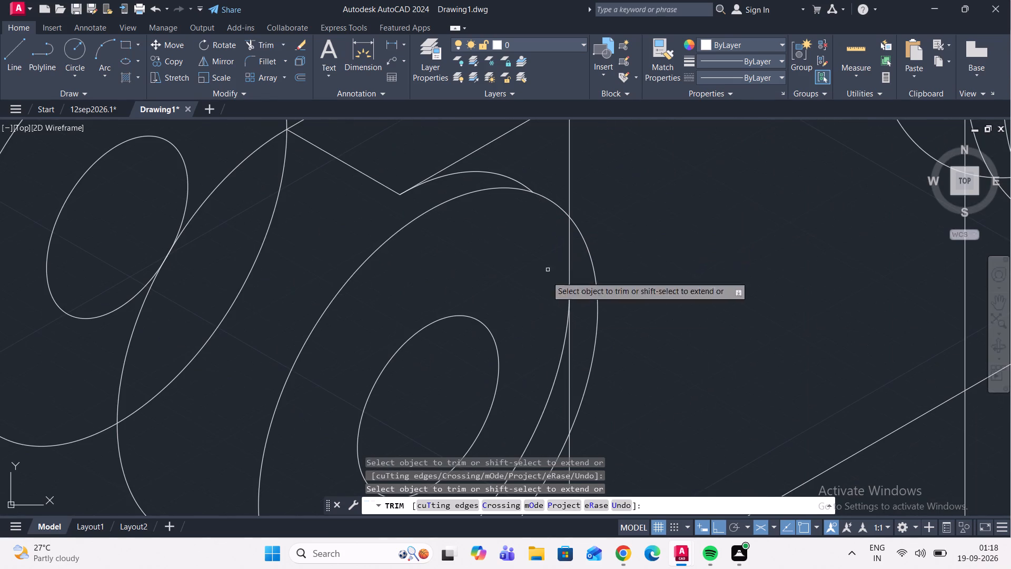
scroll(536, 288, down, 3)
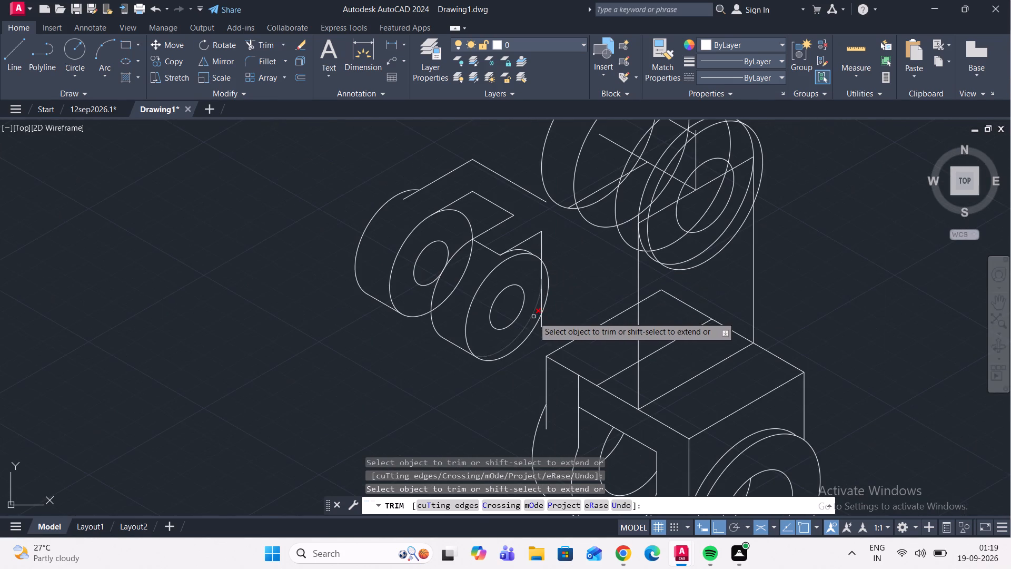
scroll(533, 317, up, 2)
click(534, 303)
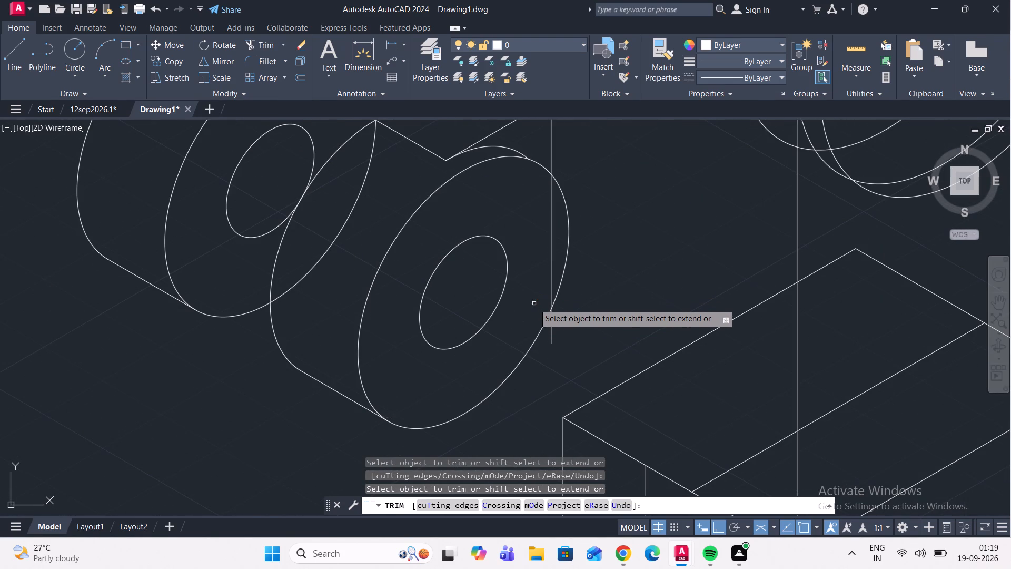
Trim the arm's vertical end edge inside and below the copied boss, and the original boss's front circle where the copied boss hides it.
scroll(549, 246, up, 3)
click(551, 236)
scroll(551, 235, down, 2)
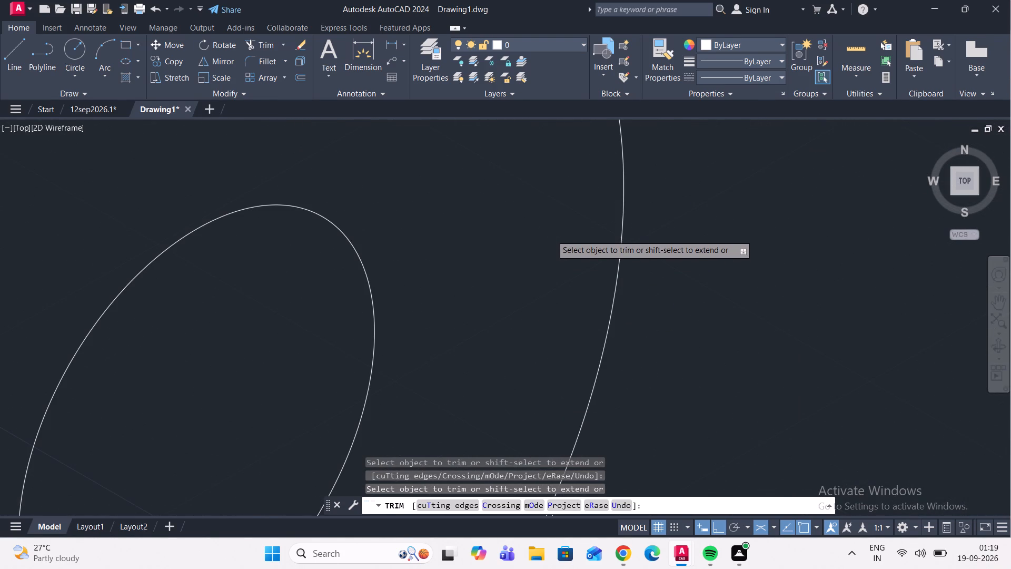
scroll(551, 235, down, 2)
click(553, 291)
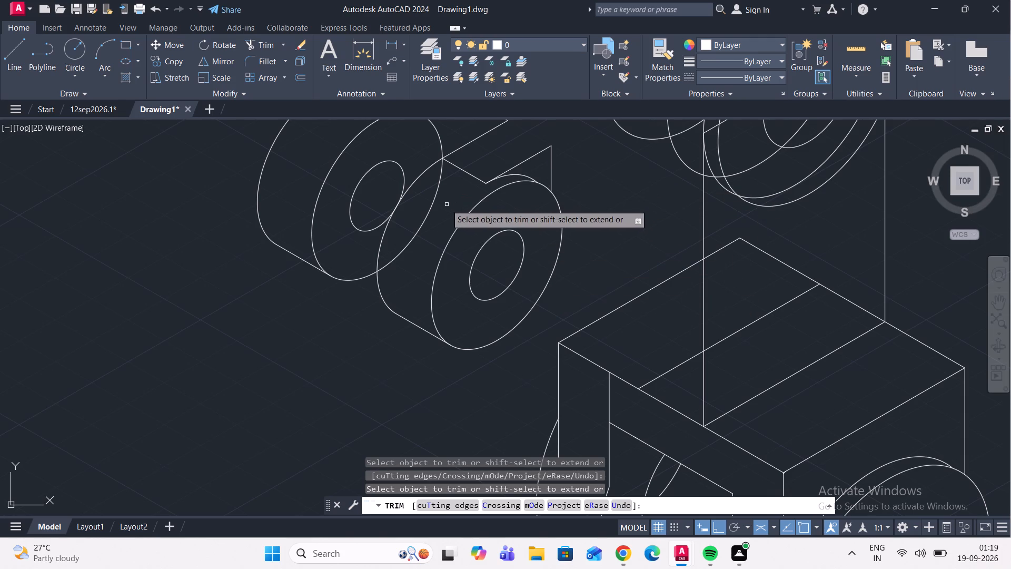
click(426, 218)
Draw a vertical line about 18 units down from the arm's inner top corner, slightly past the step's lower corner.
middle_drag(417, 227, 458, 271)
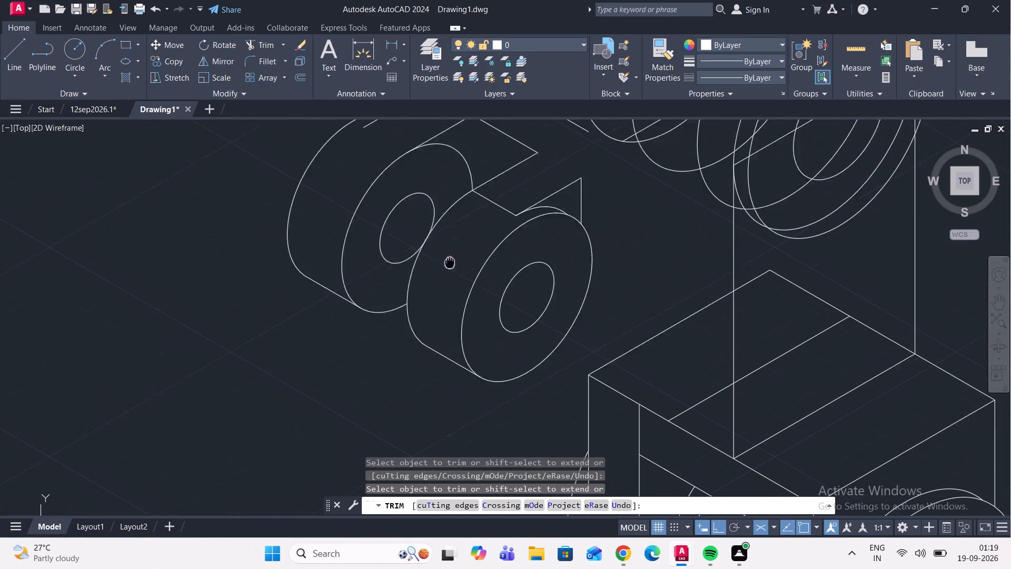
middle_drag(458, 271, 469, 272)
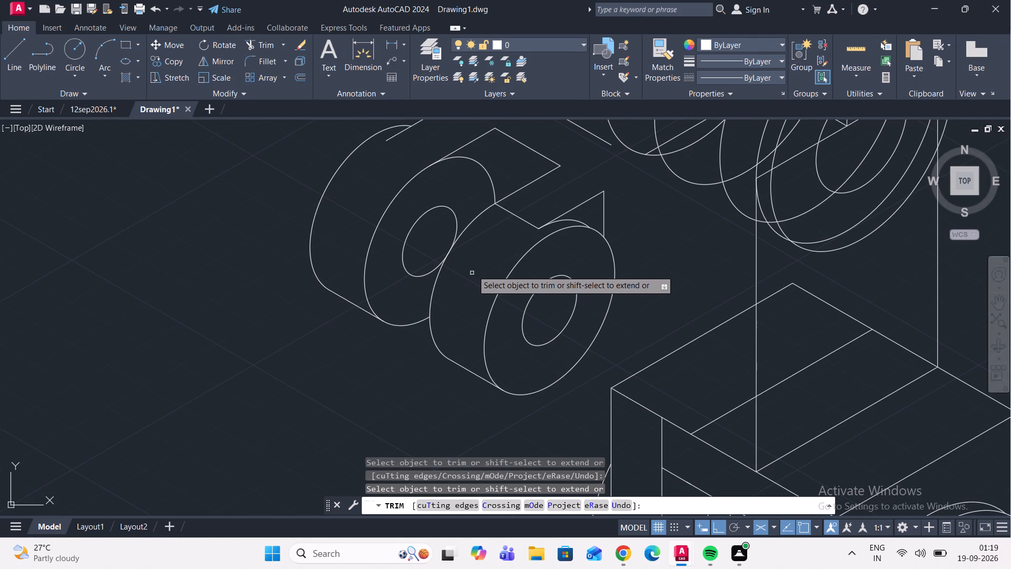
middle_drag(474, 275, 453, 338)
click(8, 53)
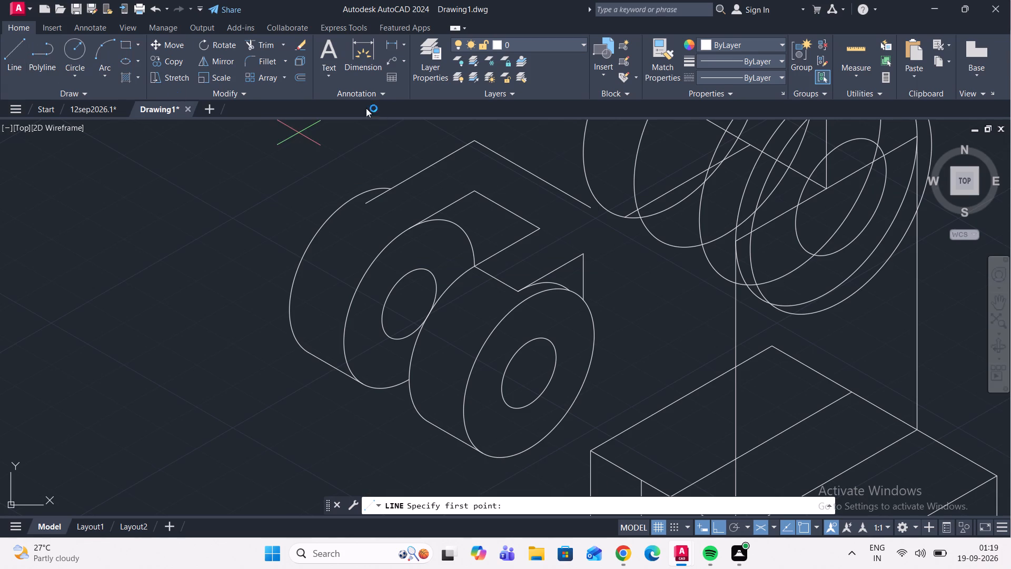
click(473, 193)
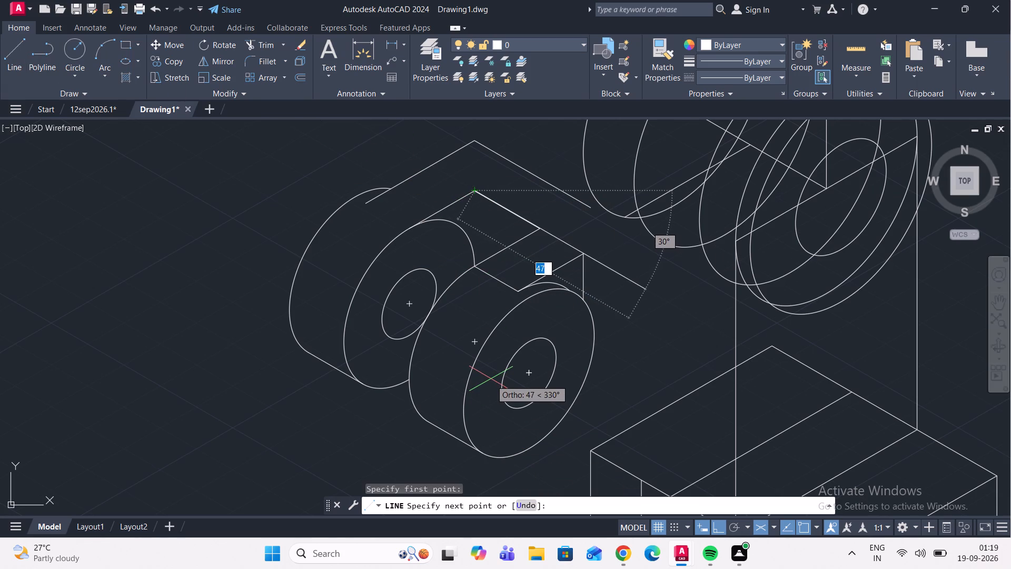
key(F5)
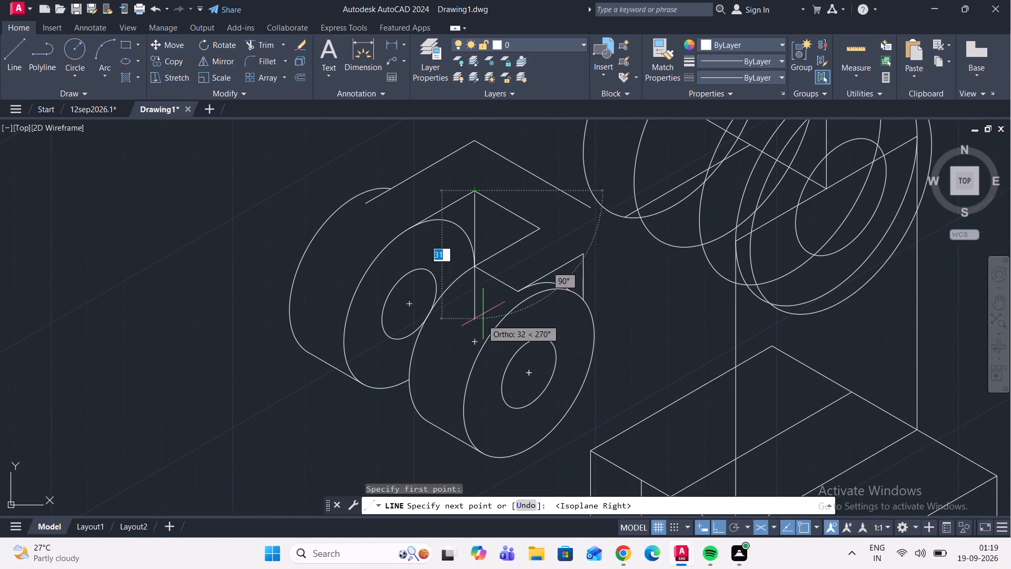
scroll(482, 268, up, 4)
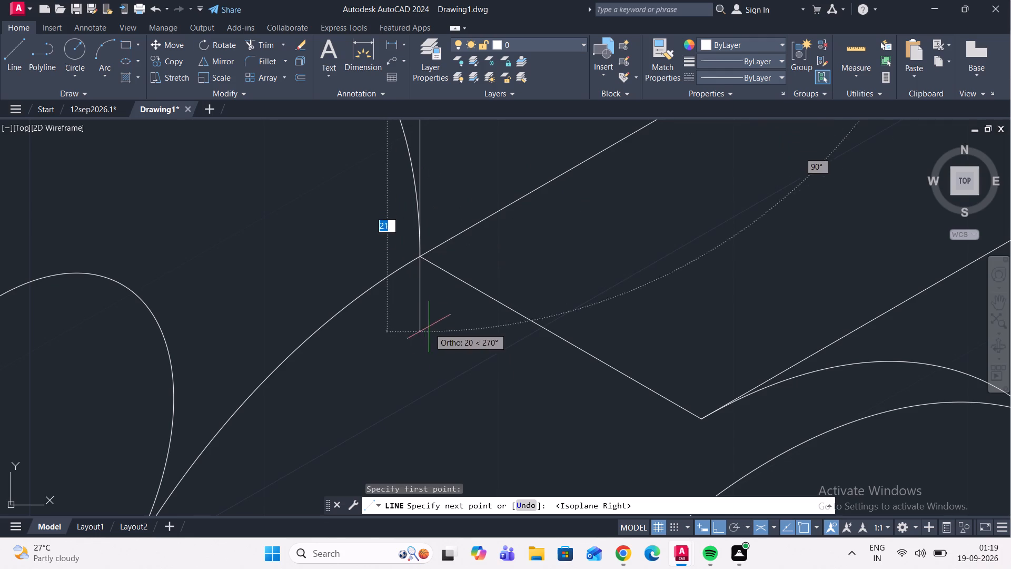
scroll(410, 228, up, 4)
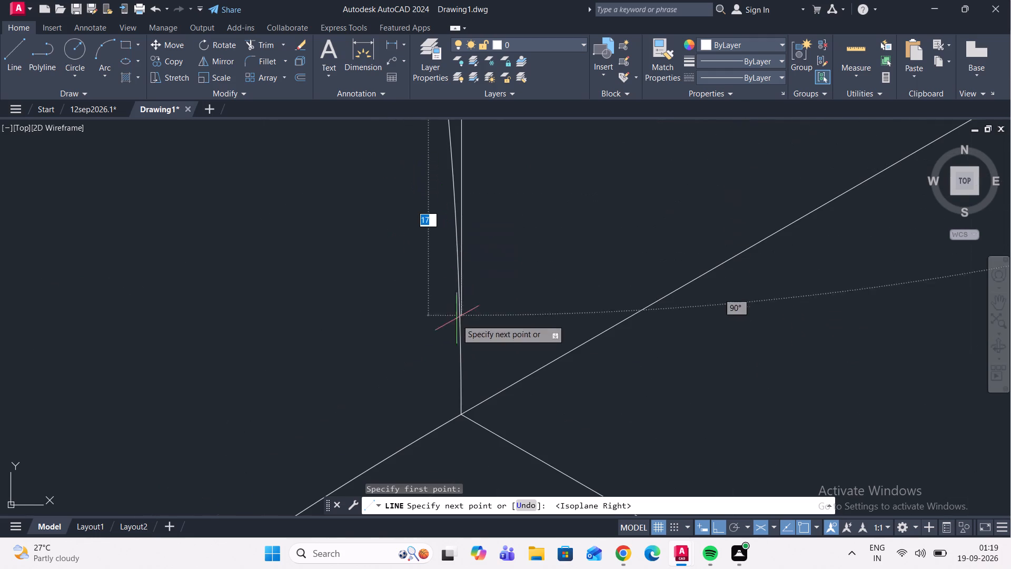
click(451, 464)
key(Escape)
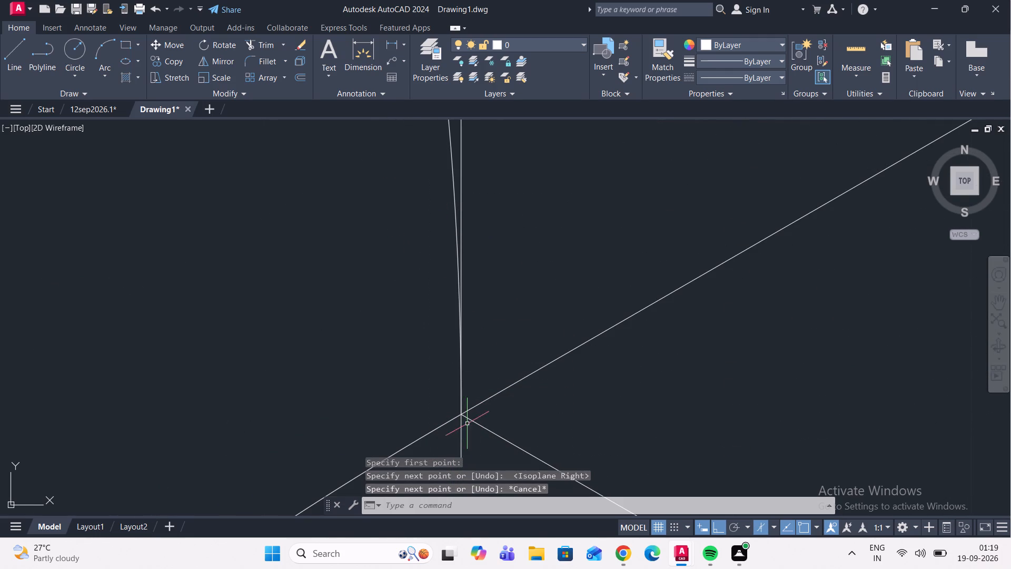
Trim the part of the new vertical line that overshoots below the step's lower corner.
click(259, 44)
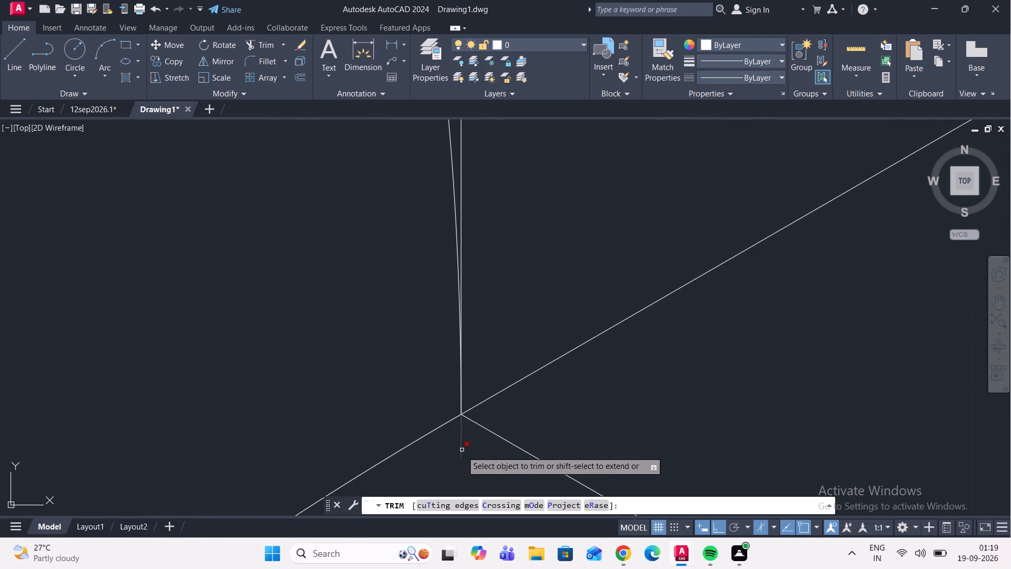
click(462, 452)
scroll(527, 272, down, 7)
middle_drag(545, 214, 544, 248)
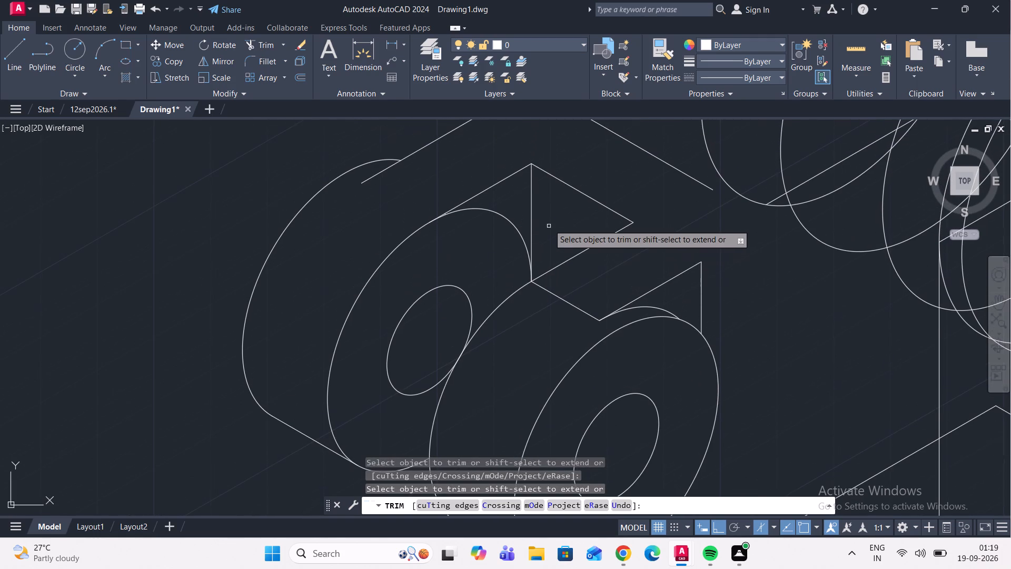
scroll(549, 223, down, 1)
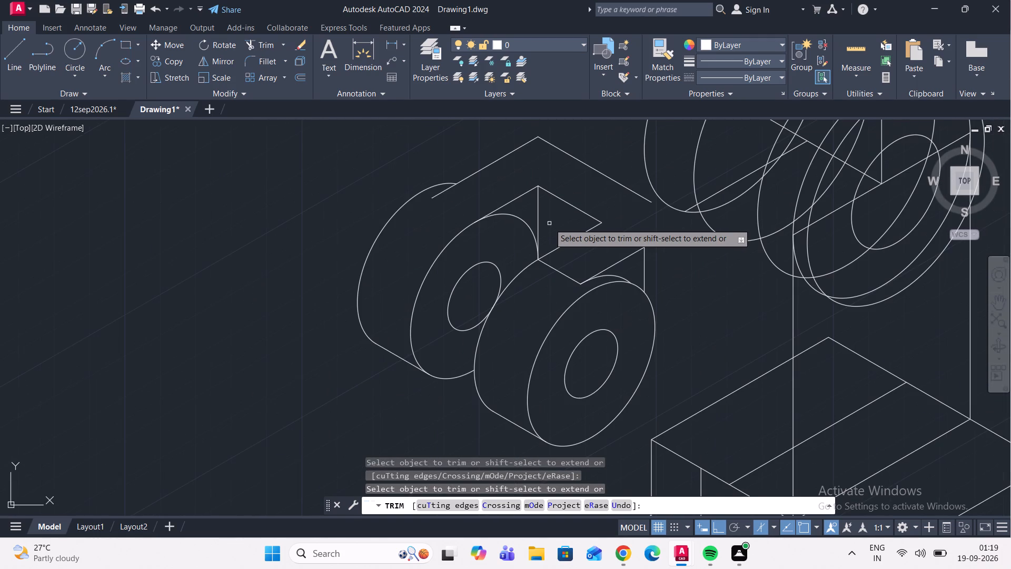
key(Escape)
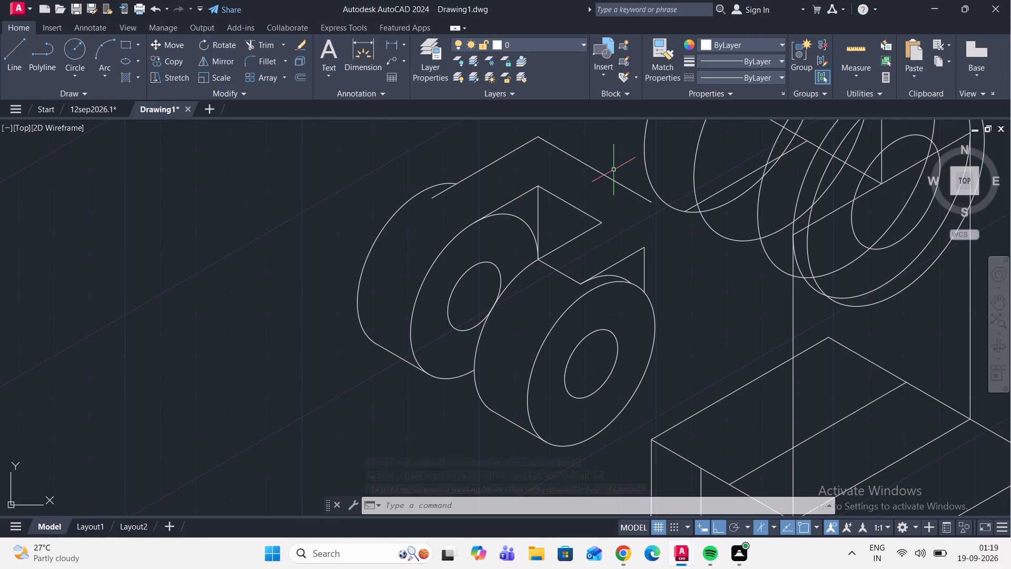
Add an aligned dimension from the arm's inner top corner at 150° to the parallel outer top edge.
middle_drag(612, 172, 614, 189)
click(405, 46)
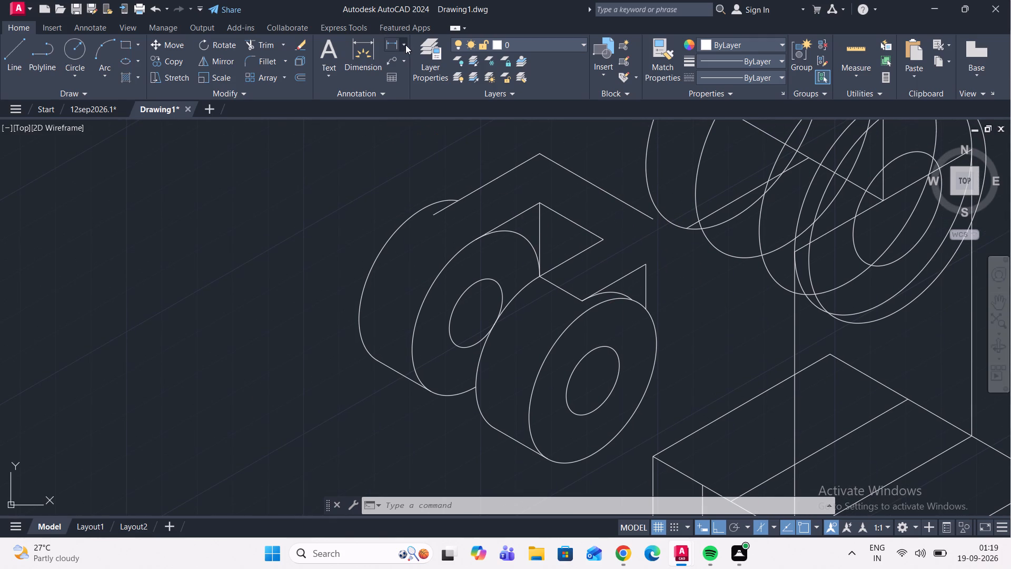
click(426, 97)
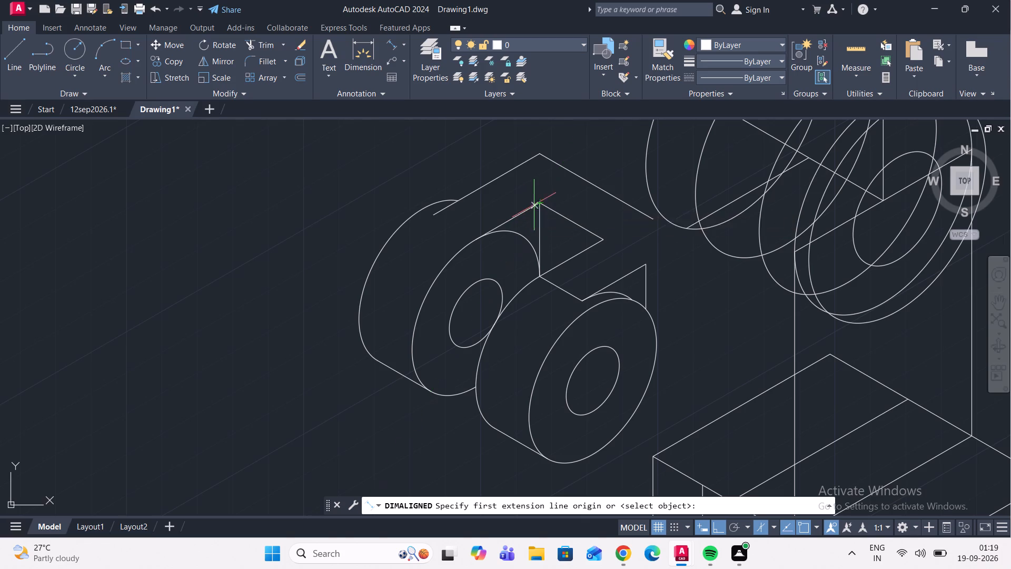
click(538, 202)
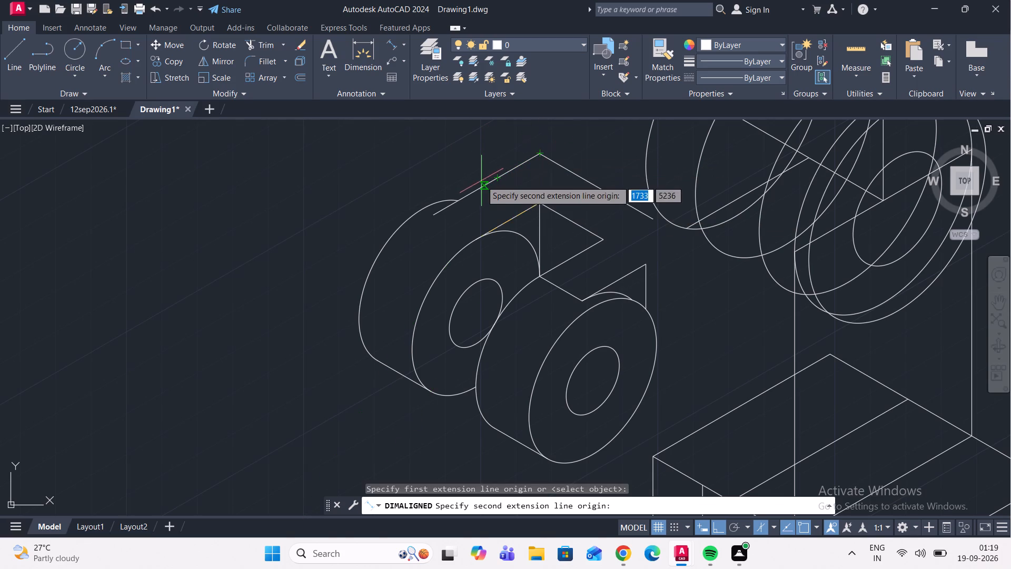
click(500, 175)
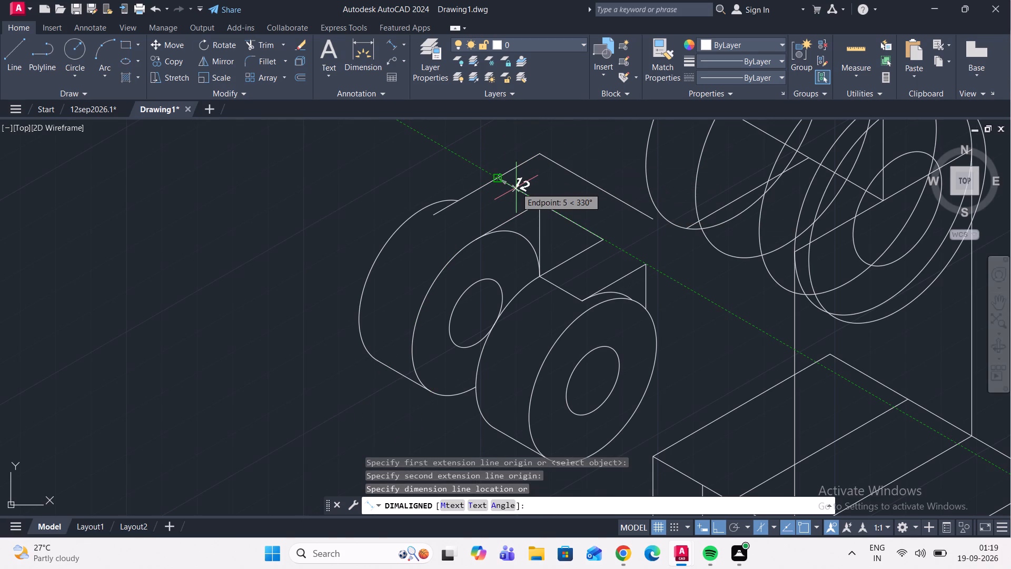
click(516, 188)
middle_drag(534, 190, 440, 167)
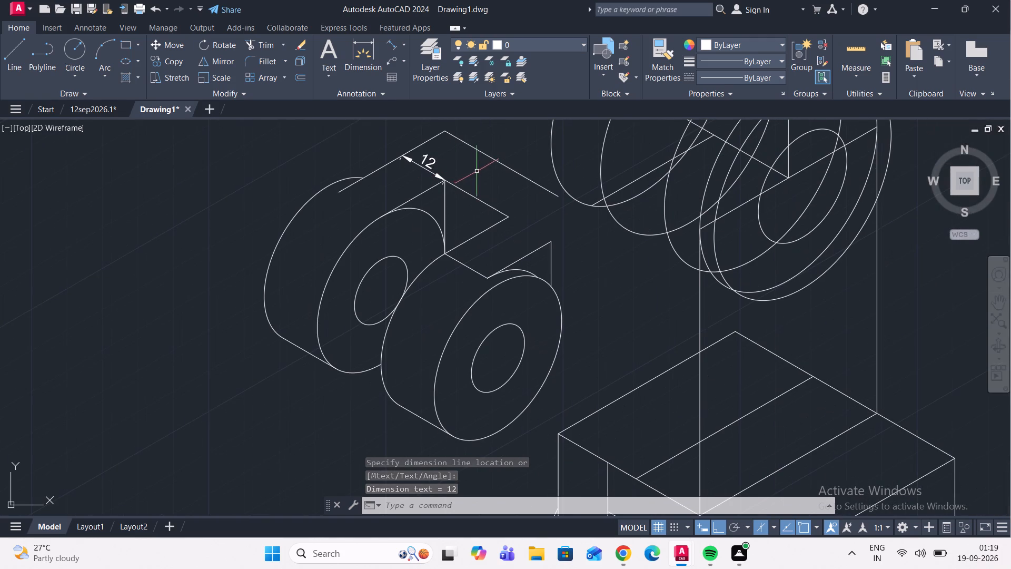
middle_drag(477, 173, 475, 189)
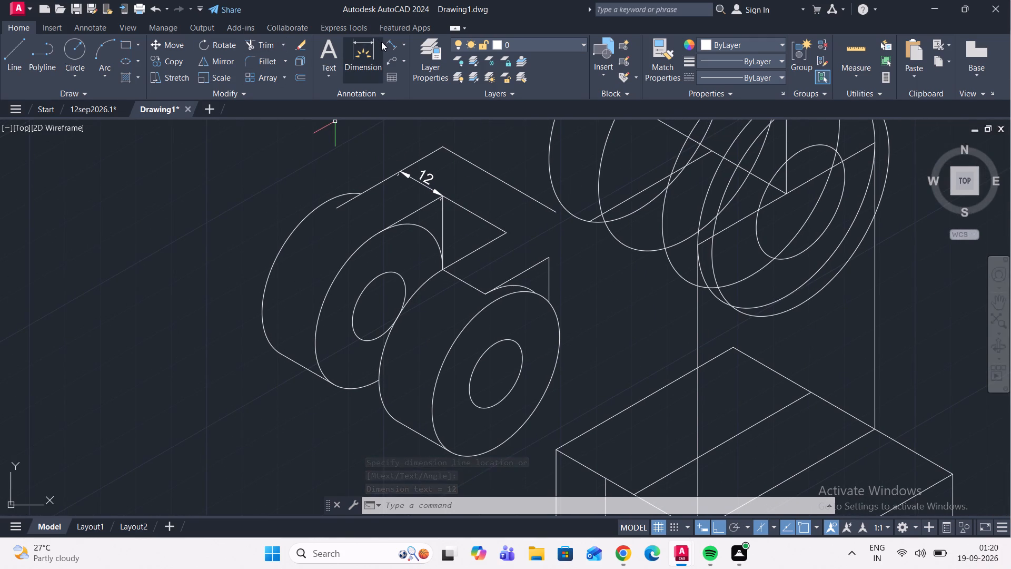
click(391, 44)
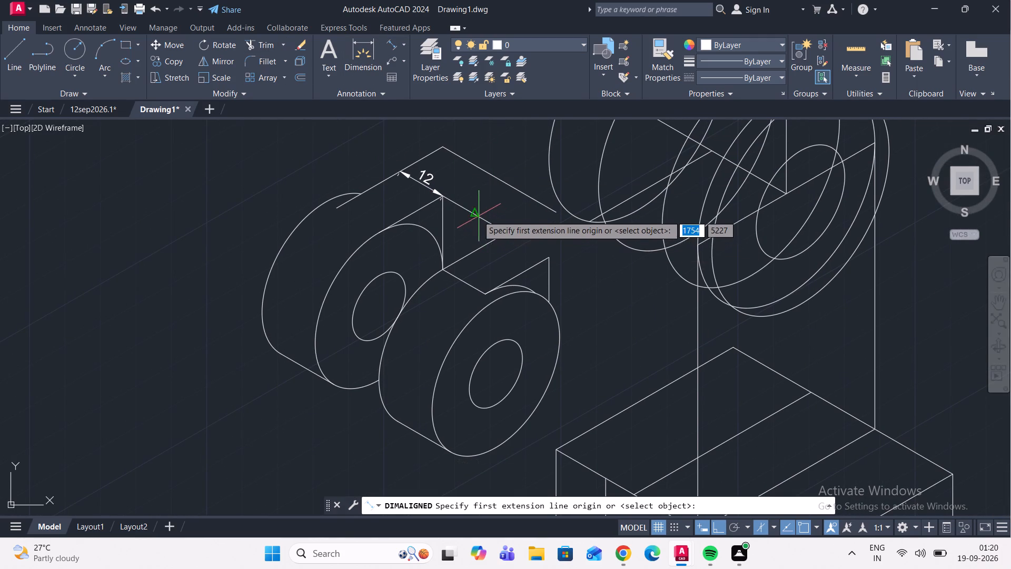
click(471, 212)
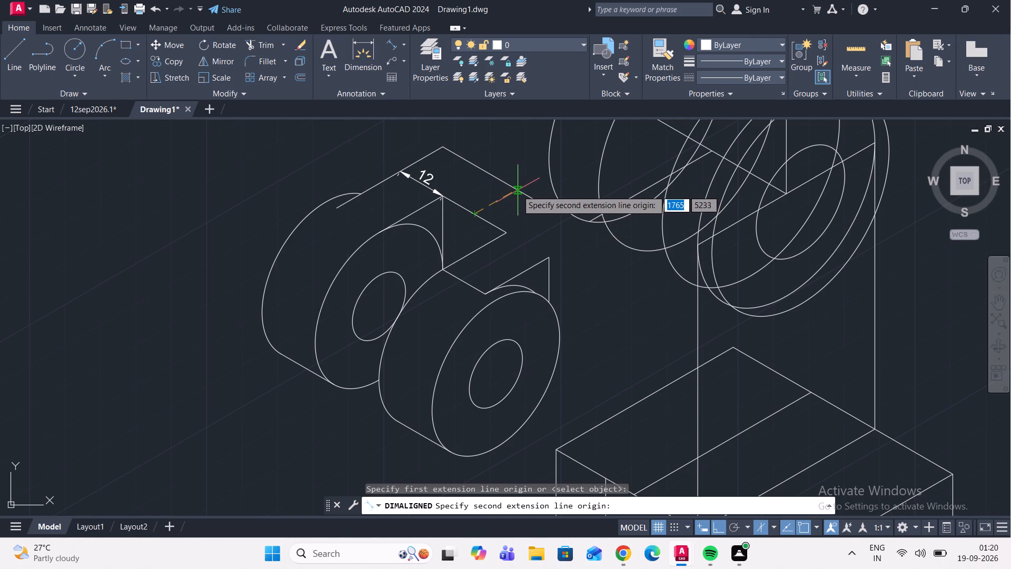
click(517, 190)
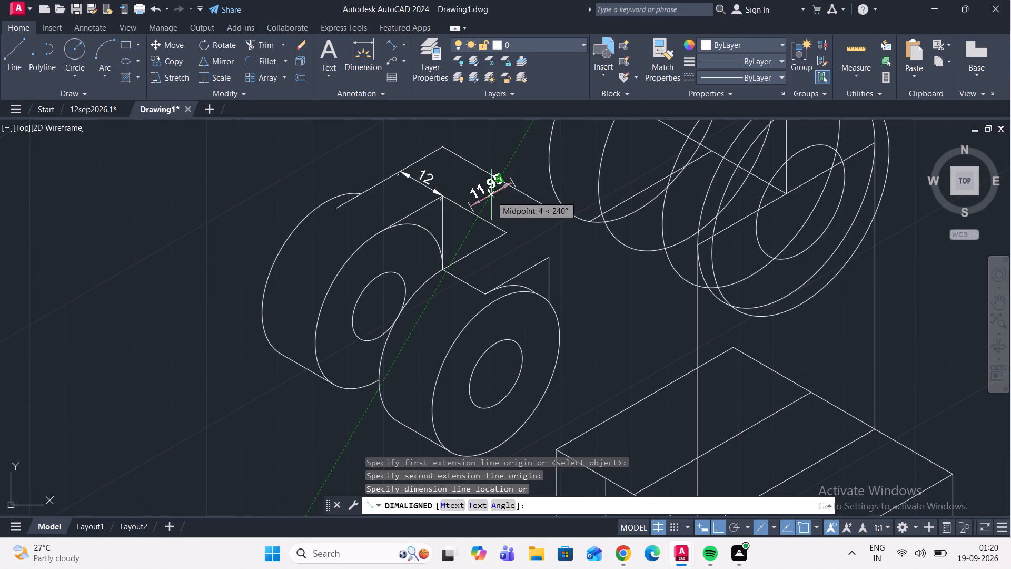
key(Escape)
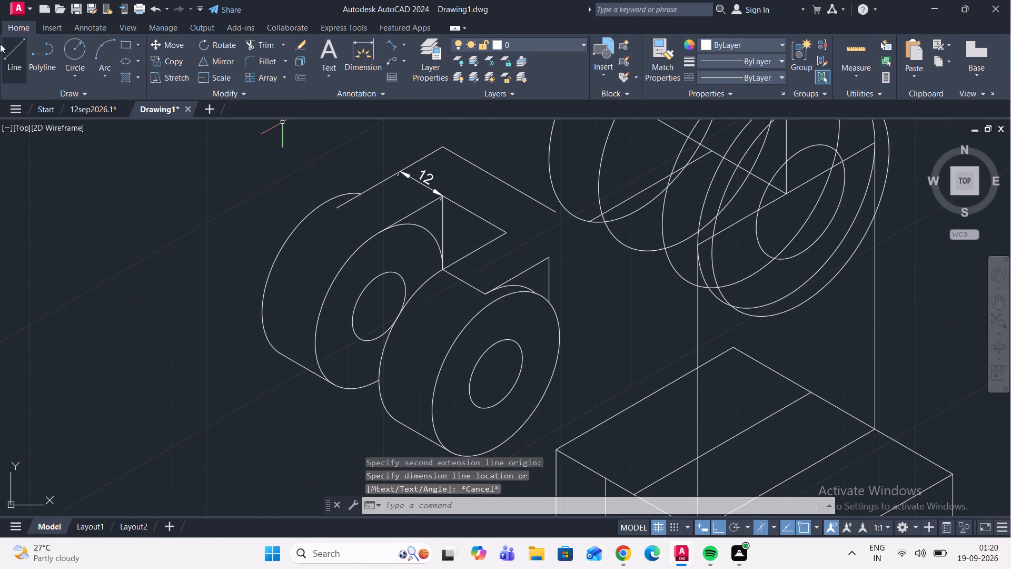
Draw a helper line about 15 units long at 30° from the inner top edge's midpoint across the outer top edge.
click(16, 42)
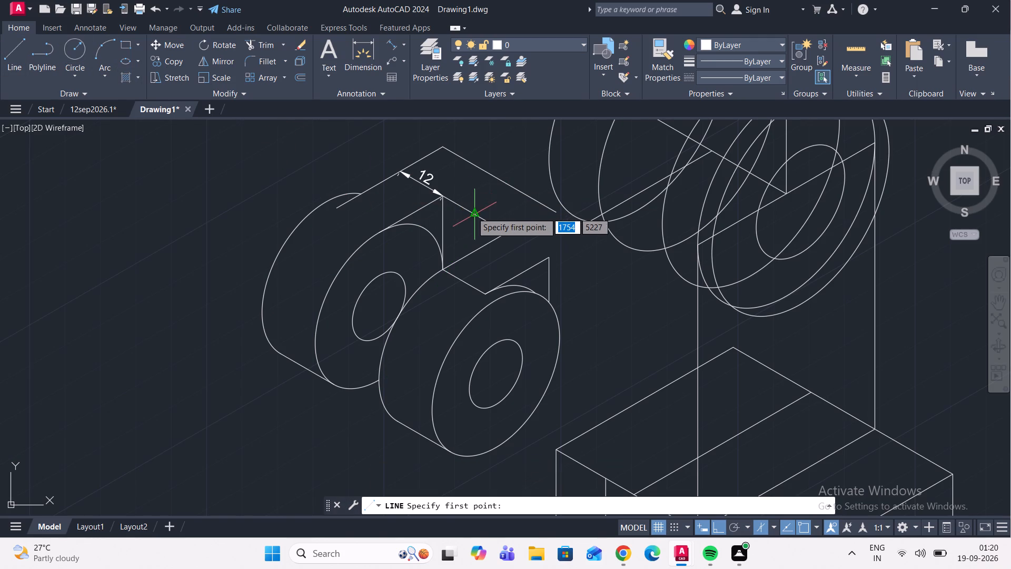
click(471, 213)
scroll(528, 180, up, 1)
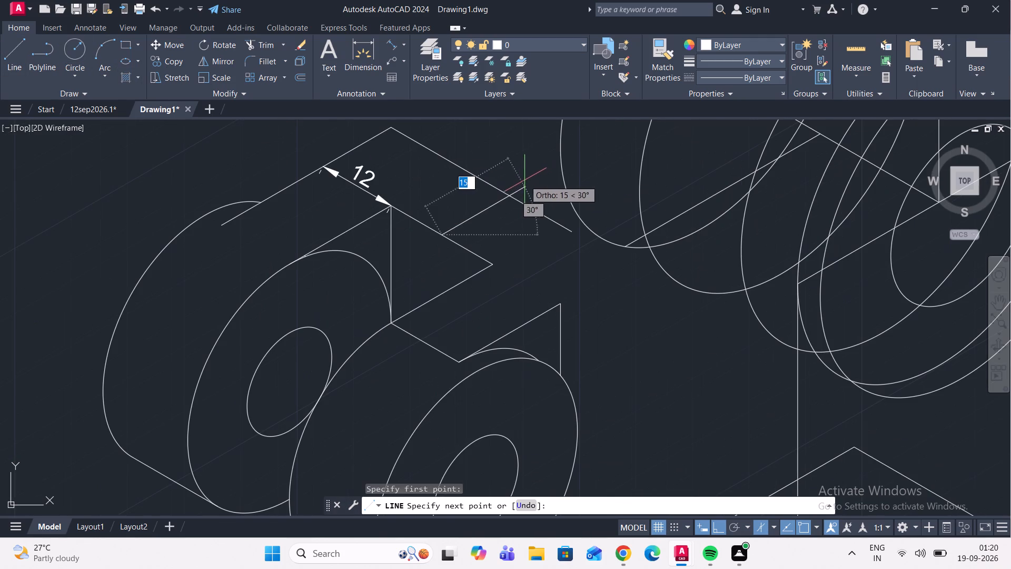
click(522, 181)
key(Escape)
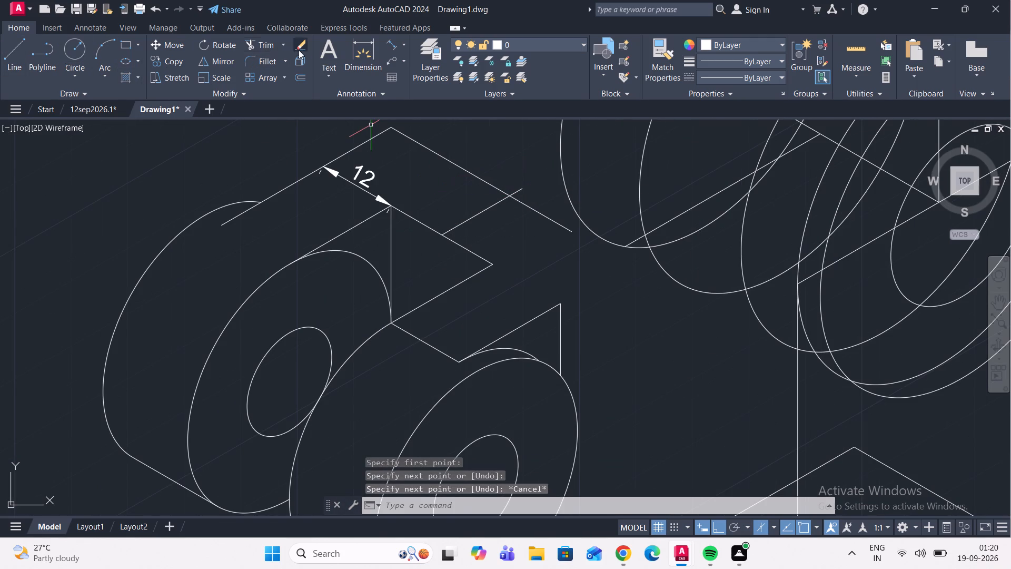
Add an aligned dimension along the helper line, between the arm's outer top edge and the inner edge's midpoint.
click(392, 46)
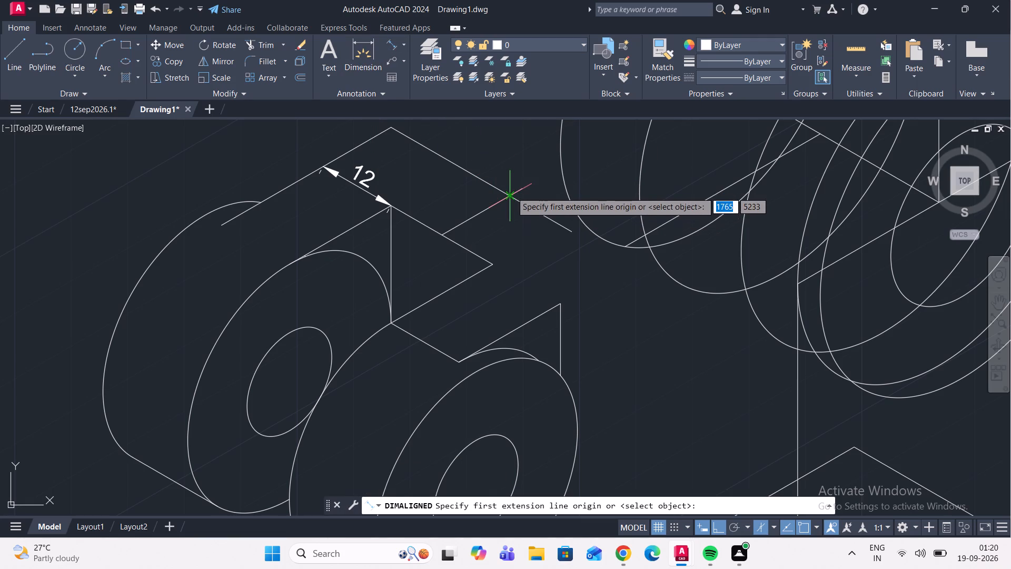
click(511, 196)
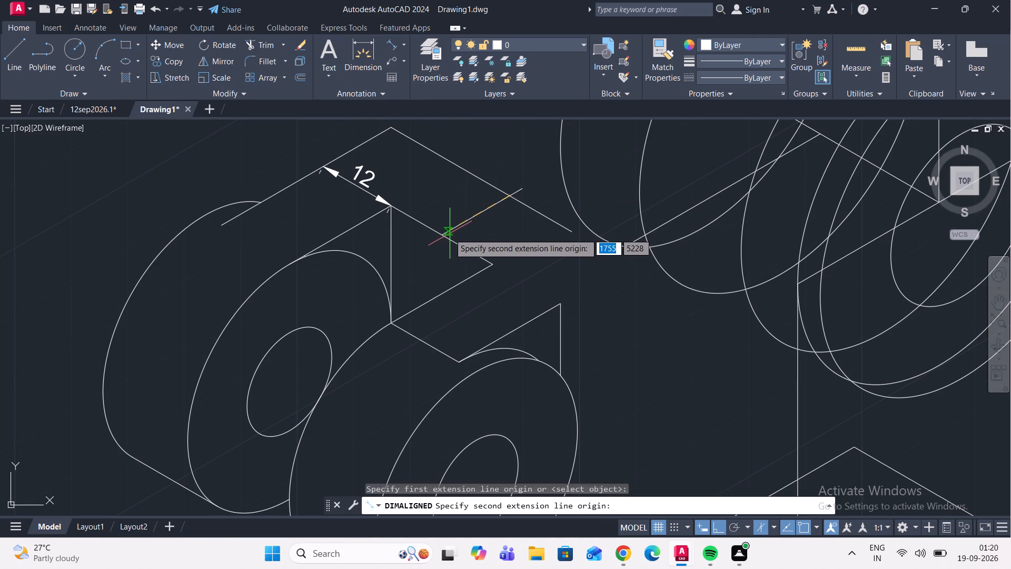
click(444, 233)
click(434, 222)
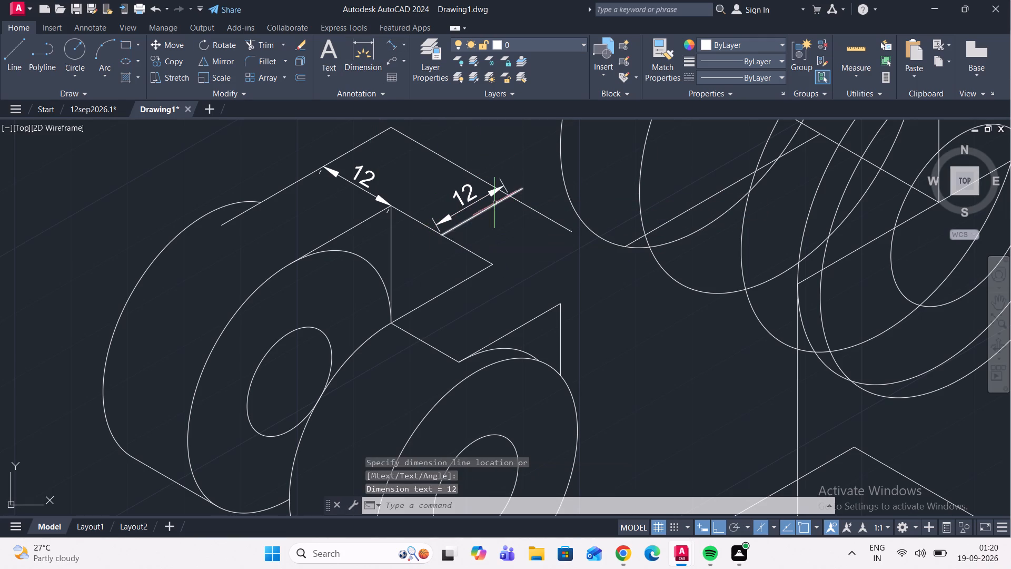
Delete the 30° helper line beside the new aligned dimension.
click(493, 201)
click(485, 211)
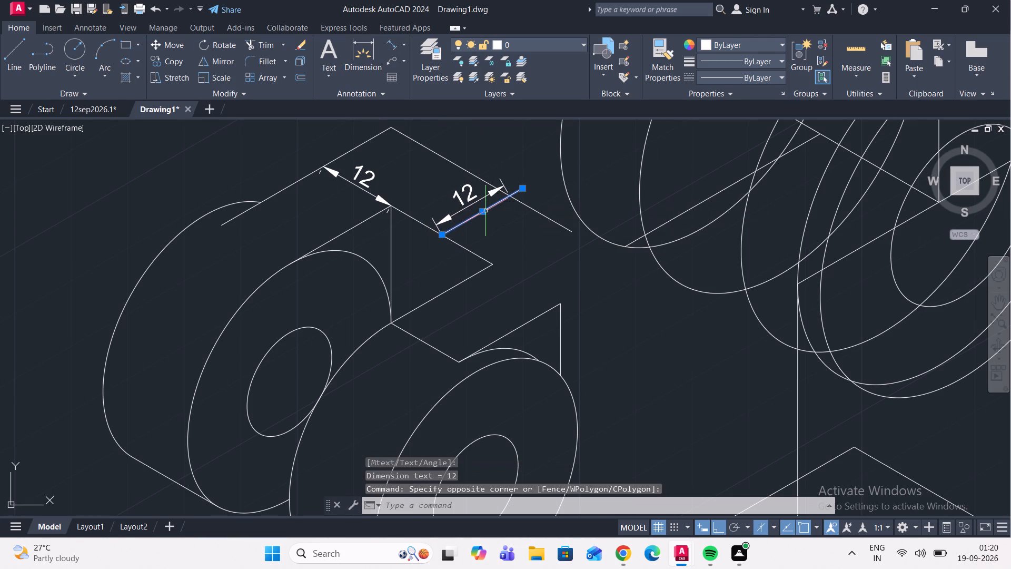
key(Delete)
scroll(504, 232, down, 1)
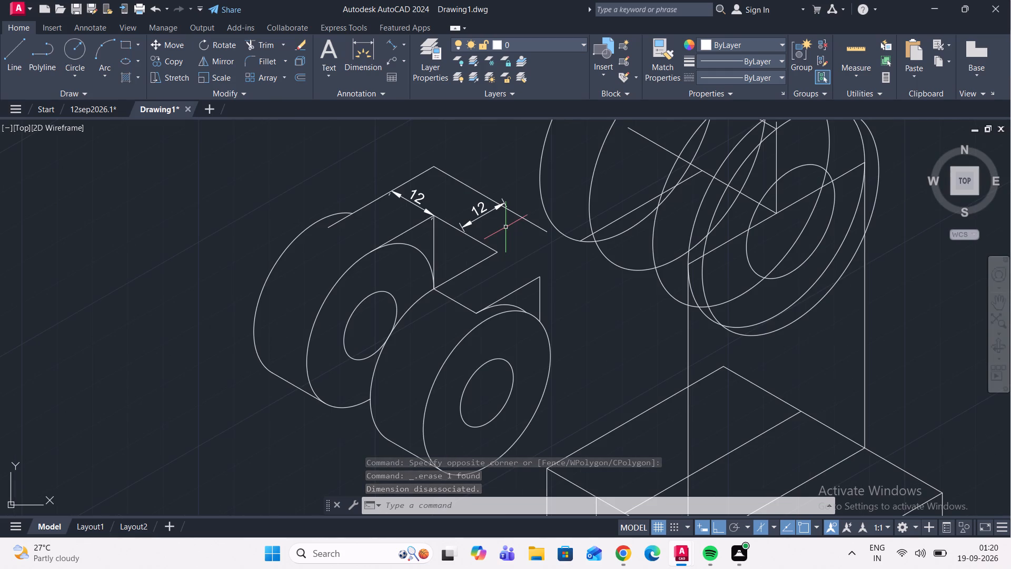
middle_drag(505, 227, 475, 232)
scroll(473, 224, down, 2)
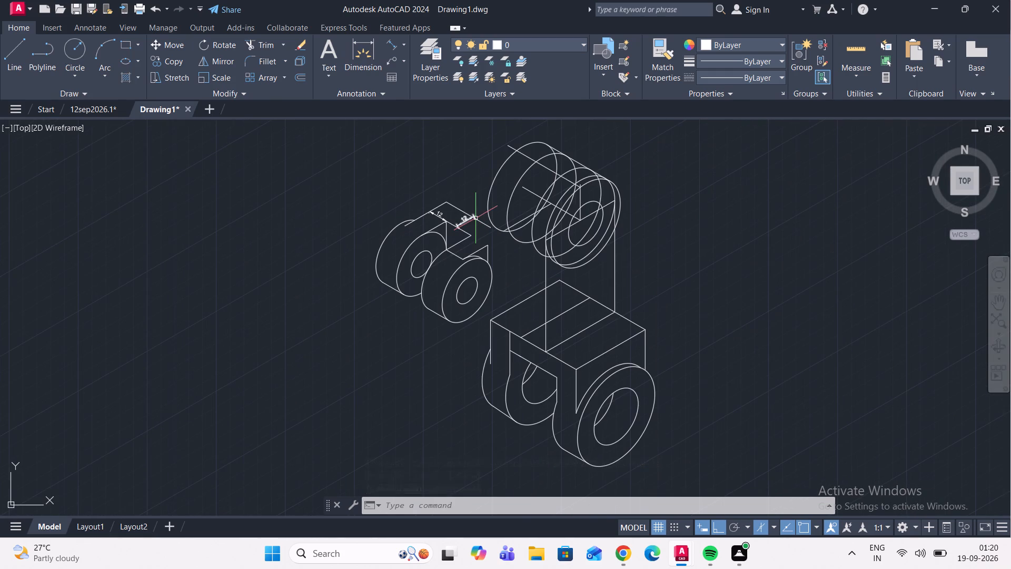
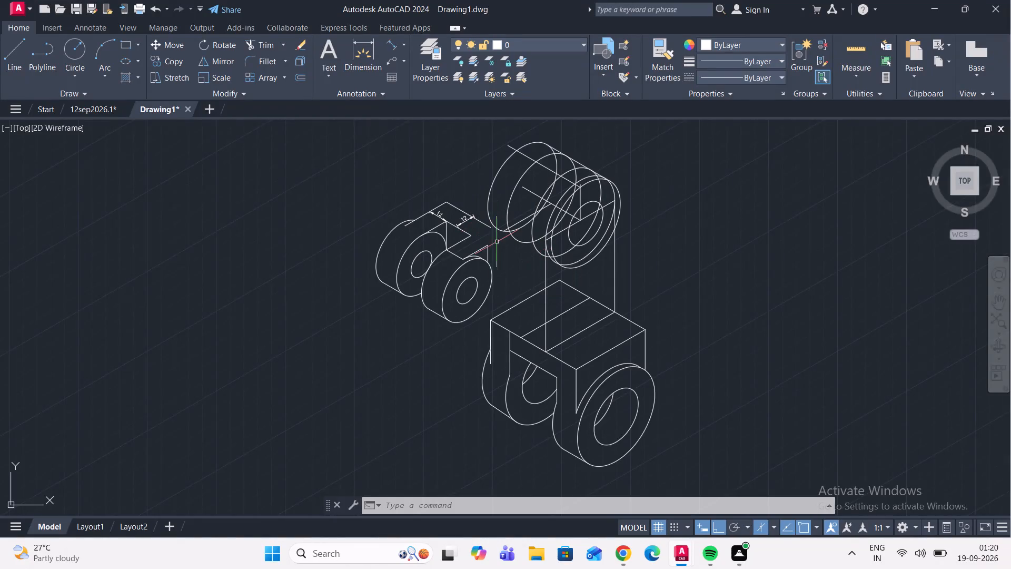
Erase the rear top edge line of the smaller twin-ring bracket and the 12 dimension touching it.
middle_drag(492, 241, 464, 202)
scroll(379, 168, up, 1)
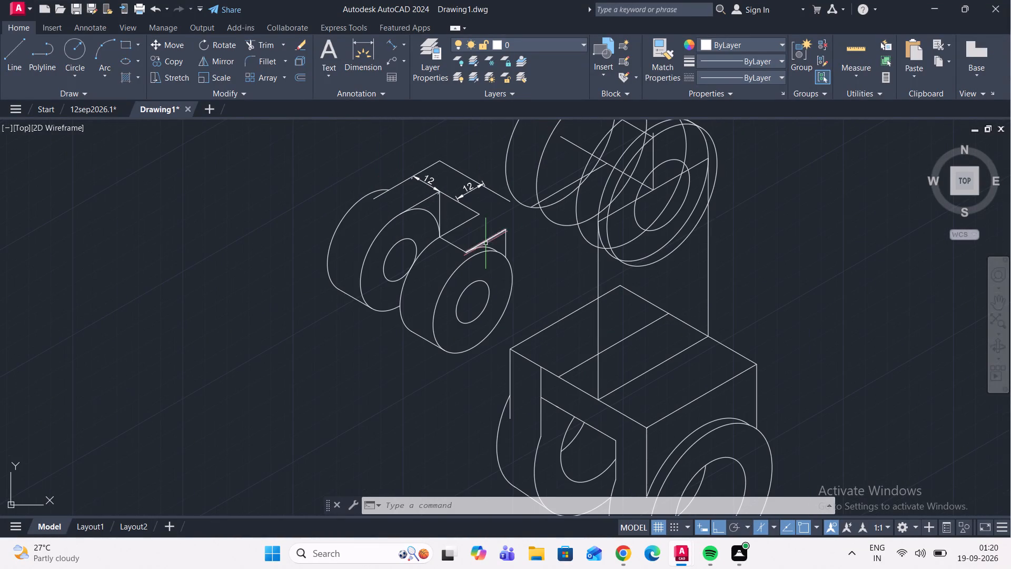
middle_drag(477, 243, 430, 210)
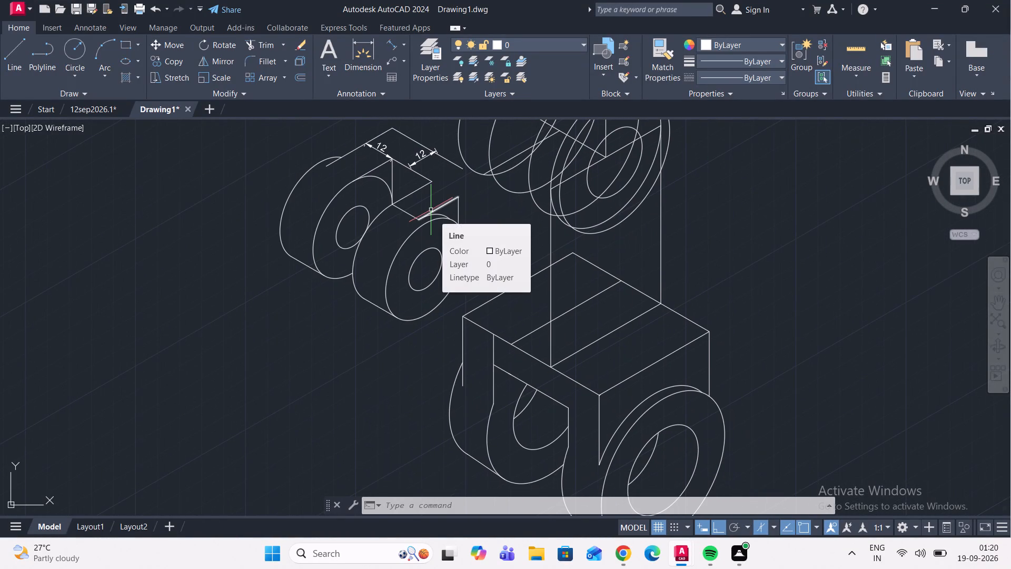
click(449, 162)
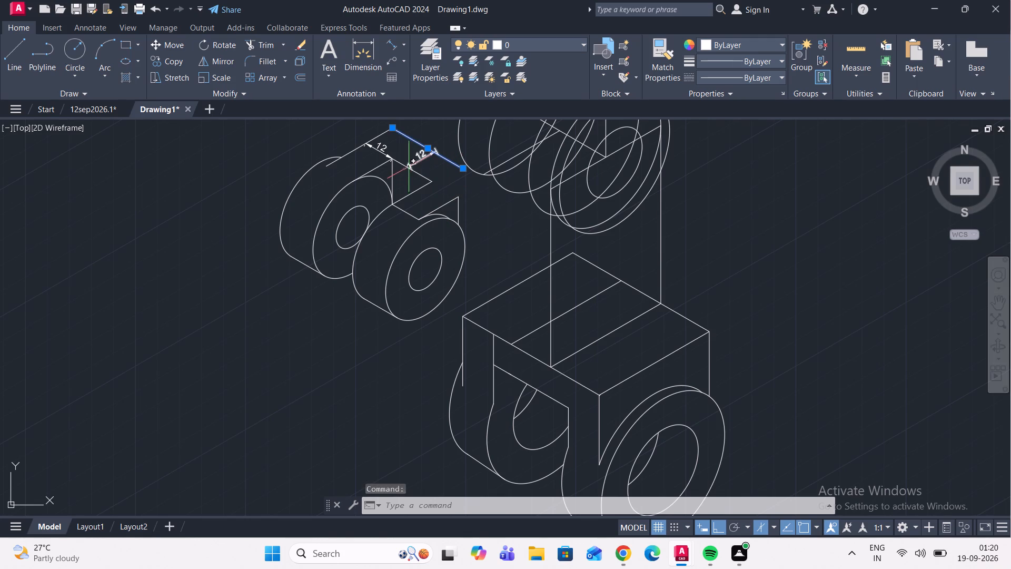
click(421, 163)
click(417, 156)
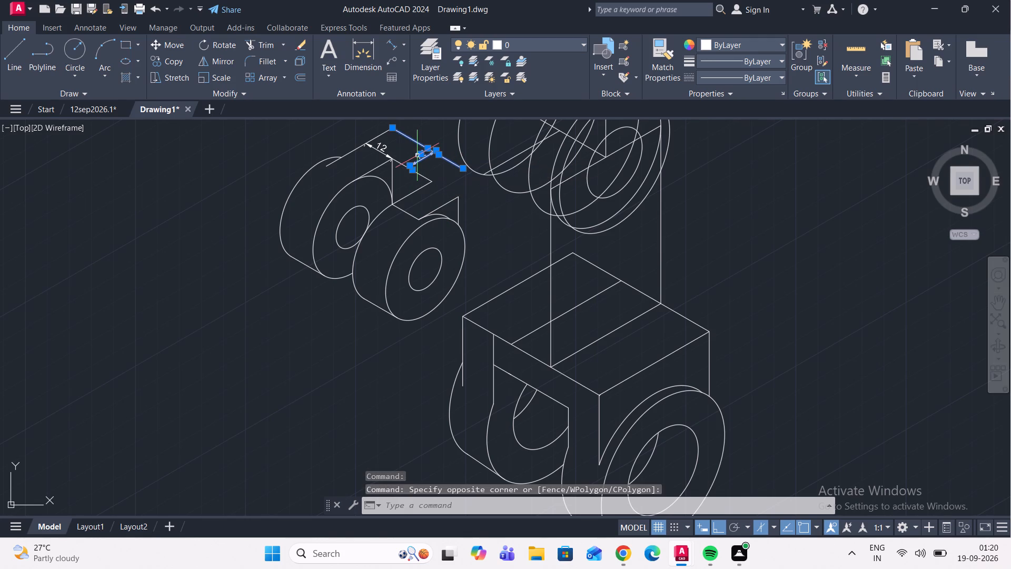
key(Delete)
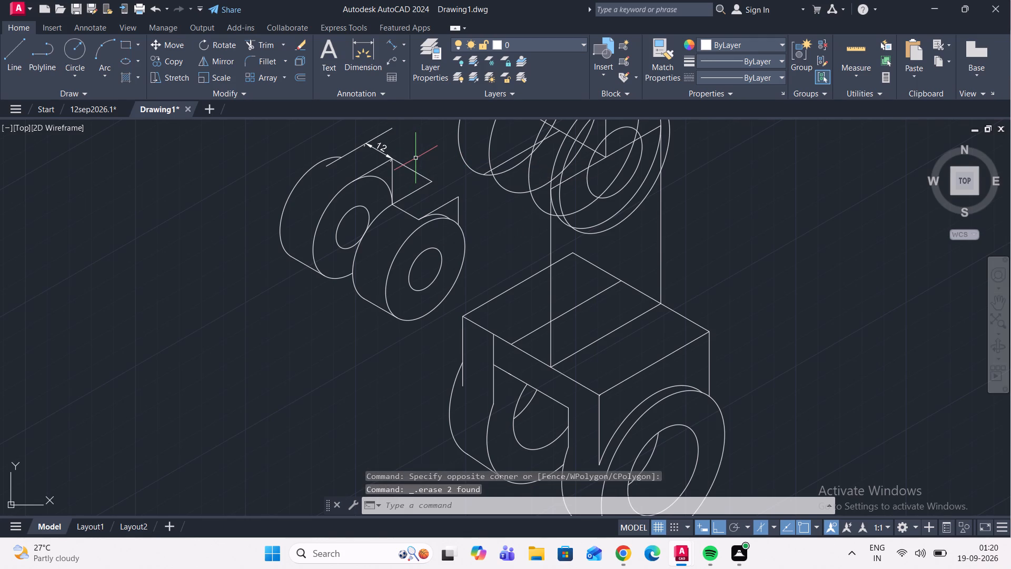
Redraw the smaller bracket's rear top edge from its back corner as consecutive 12, 18 and 12 segments along the 330° isometric direction.
middle_drag(416, 163, 420, 237)
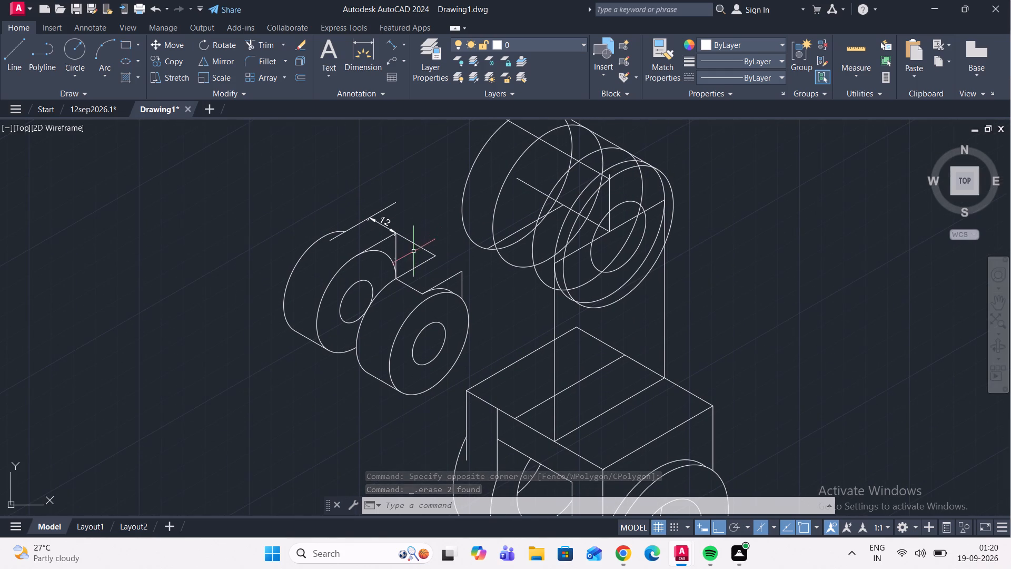
scroll(374, 253, up, 1)
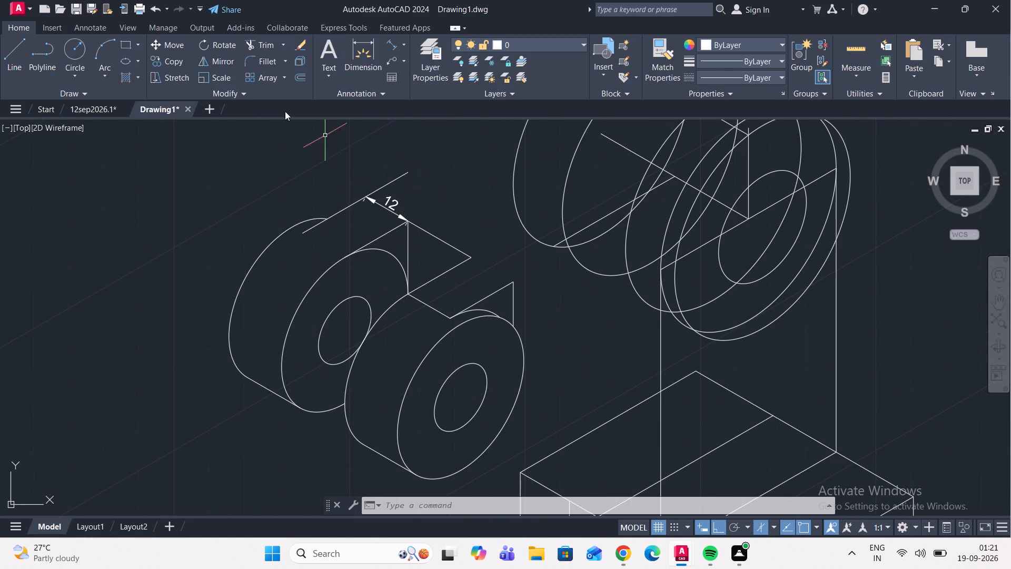
click(19, 50)
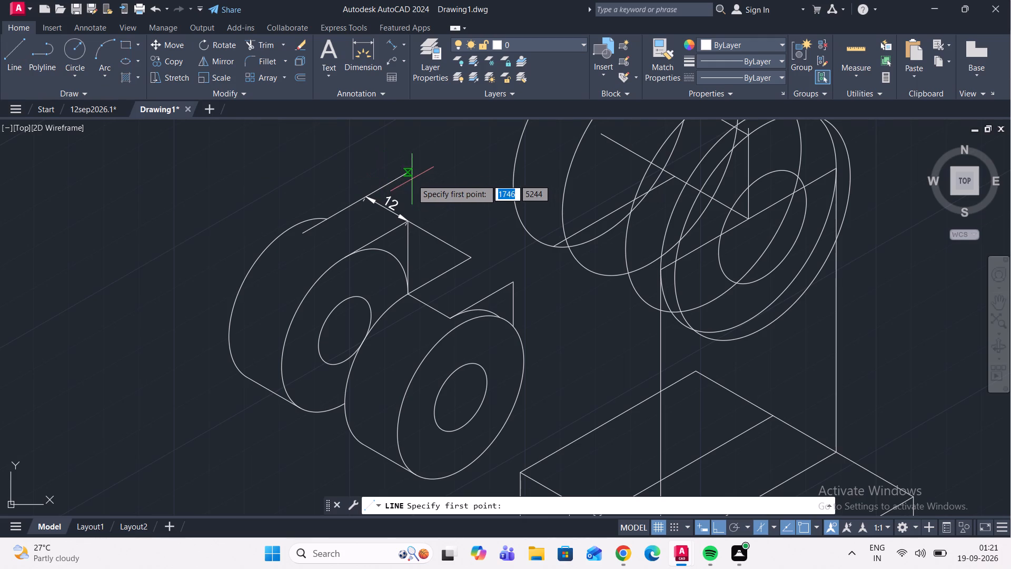
click(411, 173)
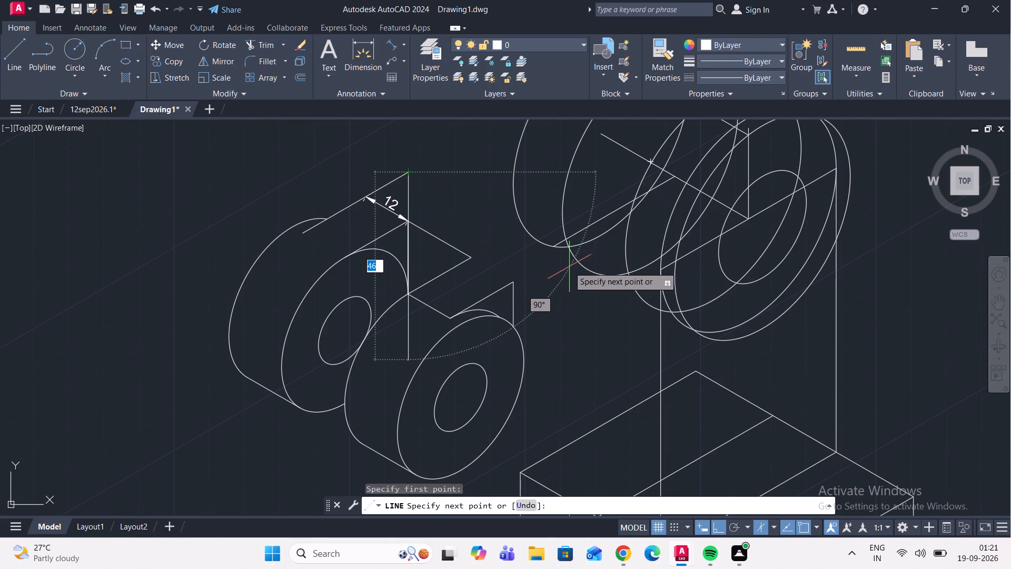
key(F5)
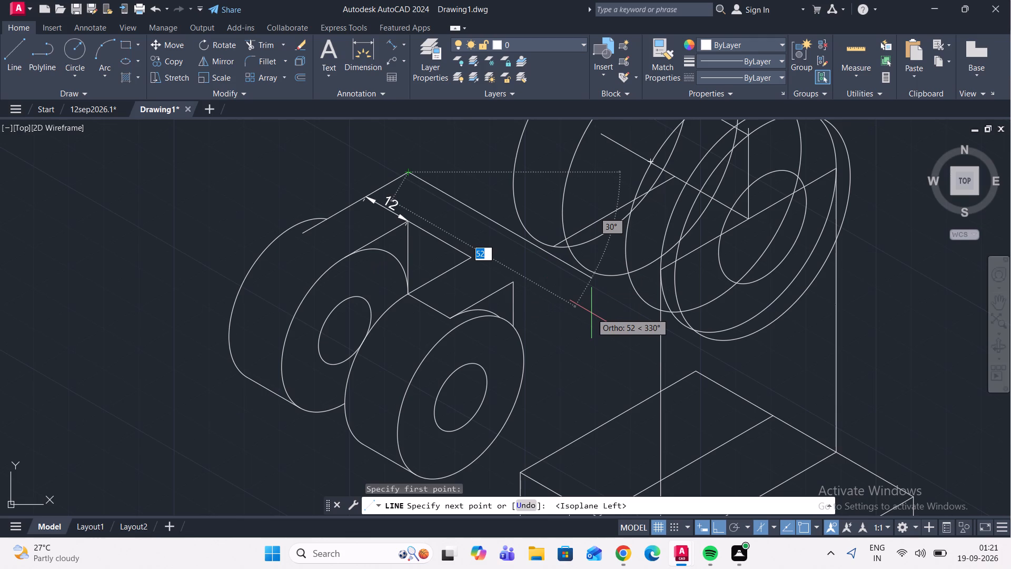
text(12)
key(Return)
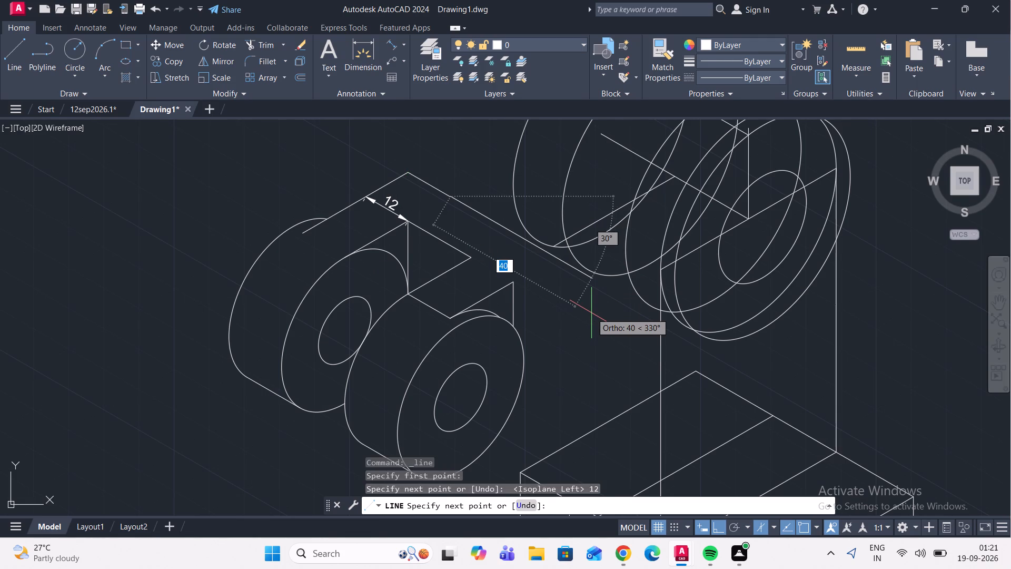
text(18)
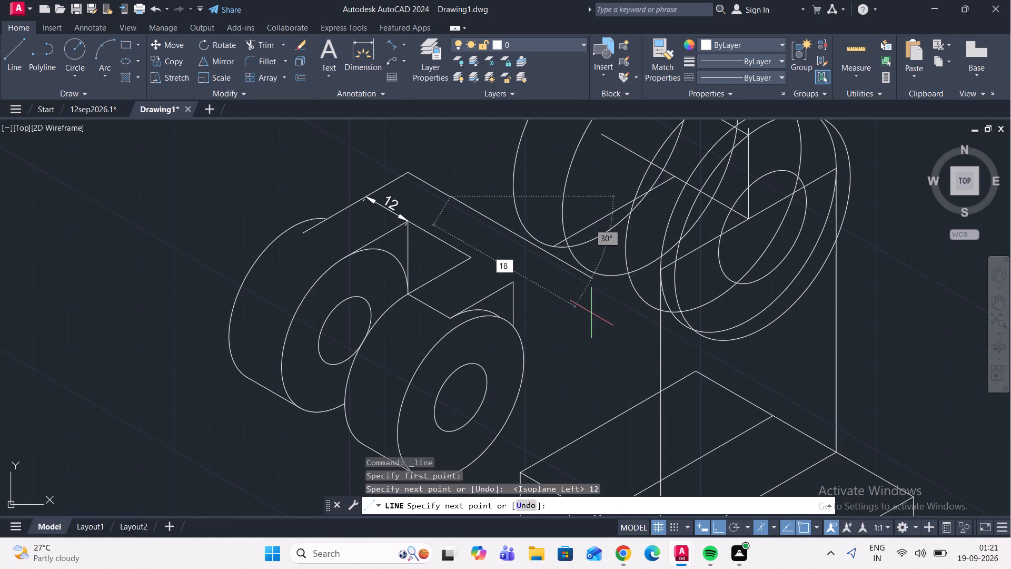
key(Return)
key(1)
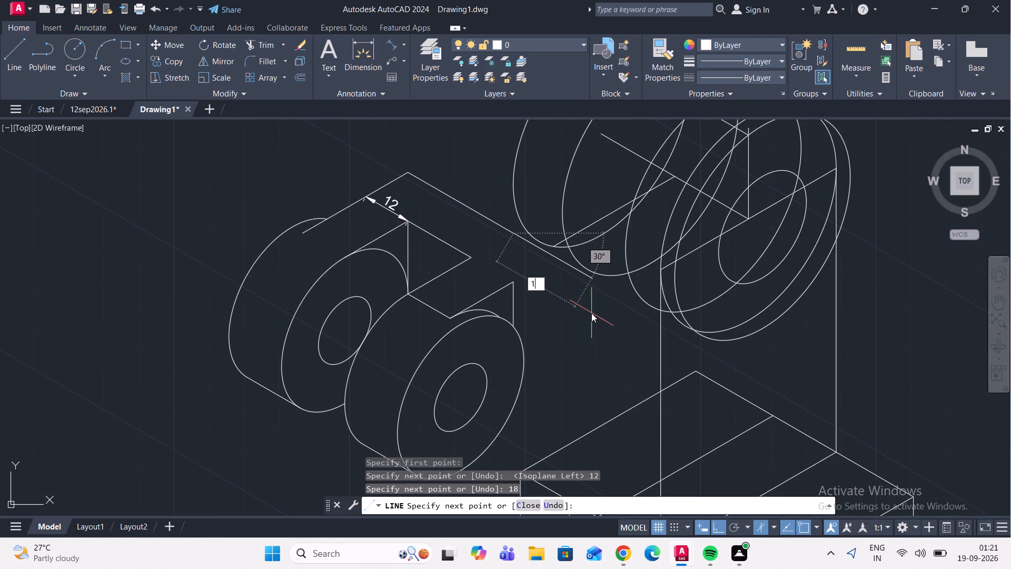
key(2)
key(Return)
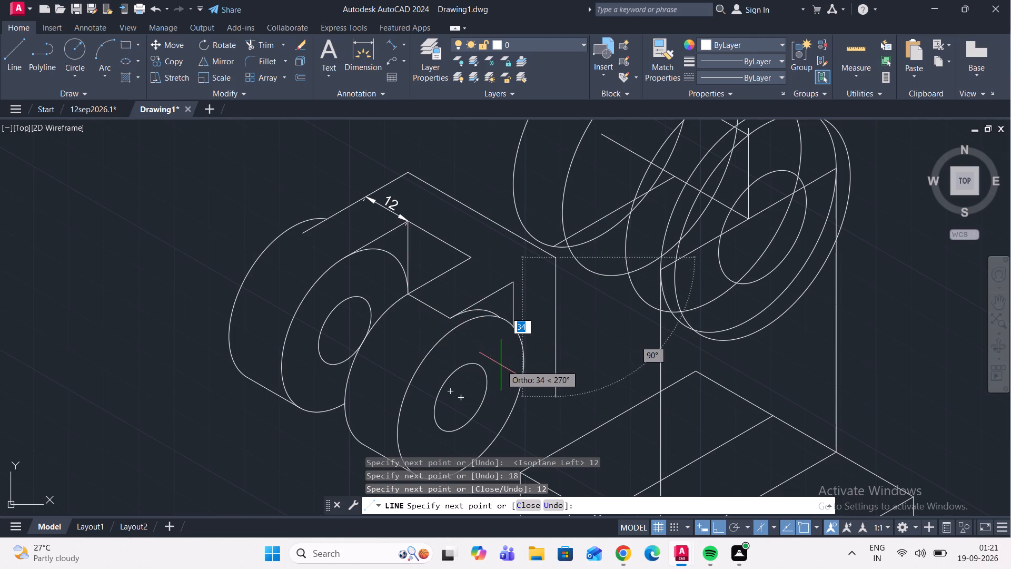
Continue with a 36 vertical edge downward, and a bottom edge about 21 long at 210° running into the front ring.
text(36)
key(Return)
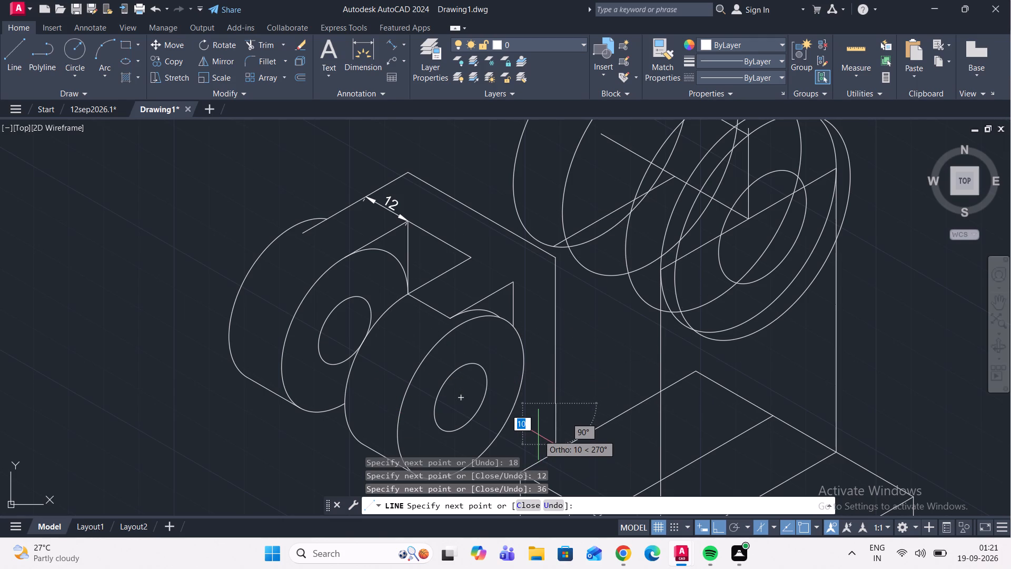
key(F5)
middle_drag(504, 452, 503, 409)
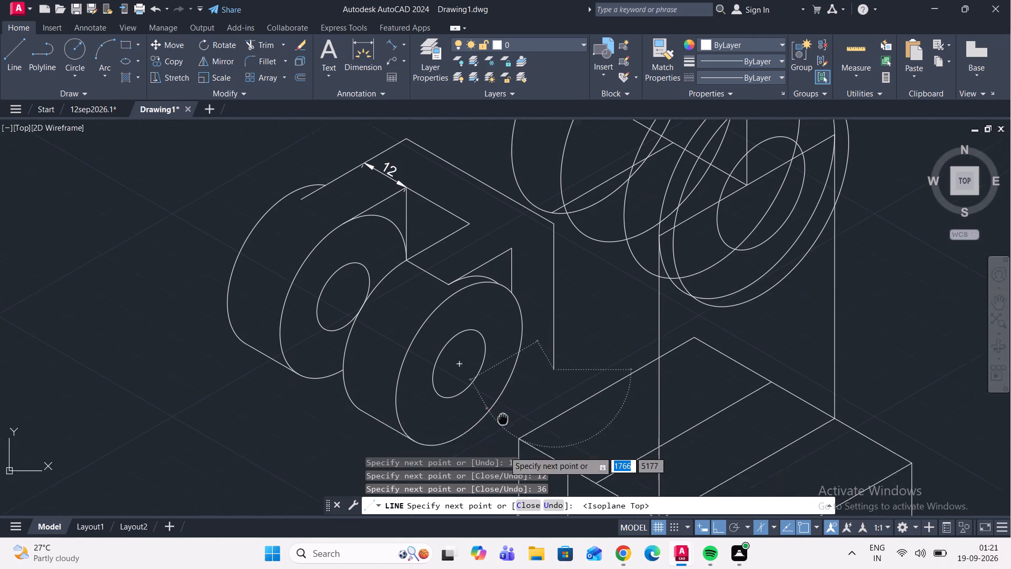
middle_drag(503, 409, 503, 330)
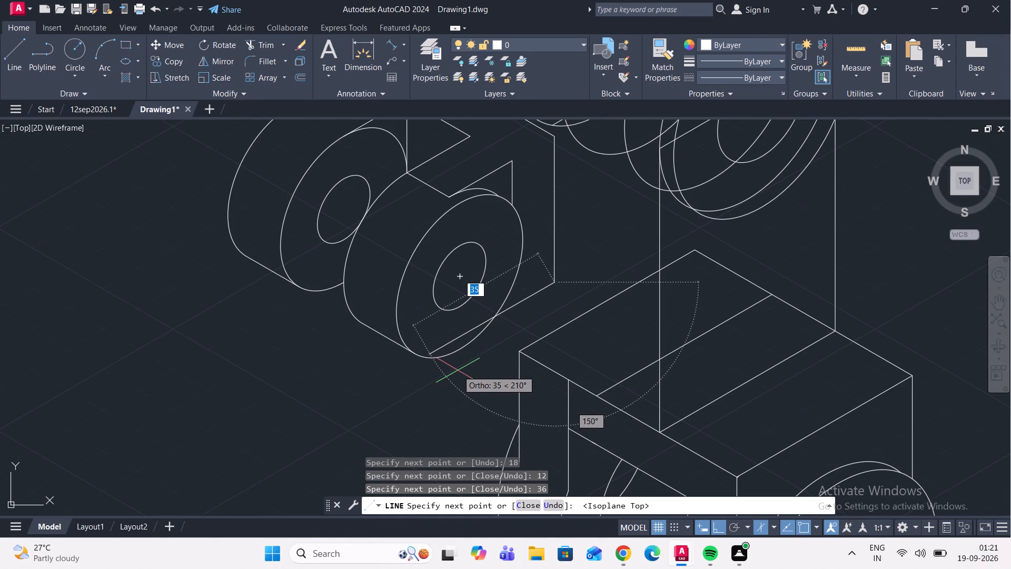
scroll(468, 367, up, 2)
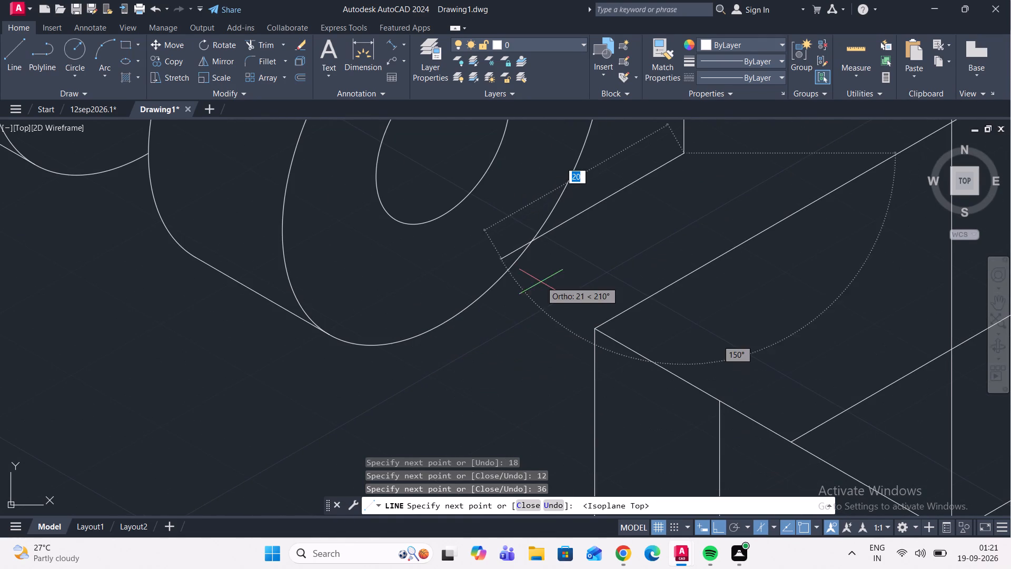
click(495, 253)
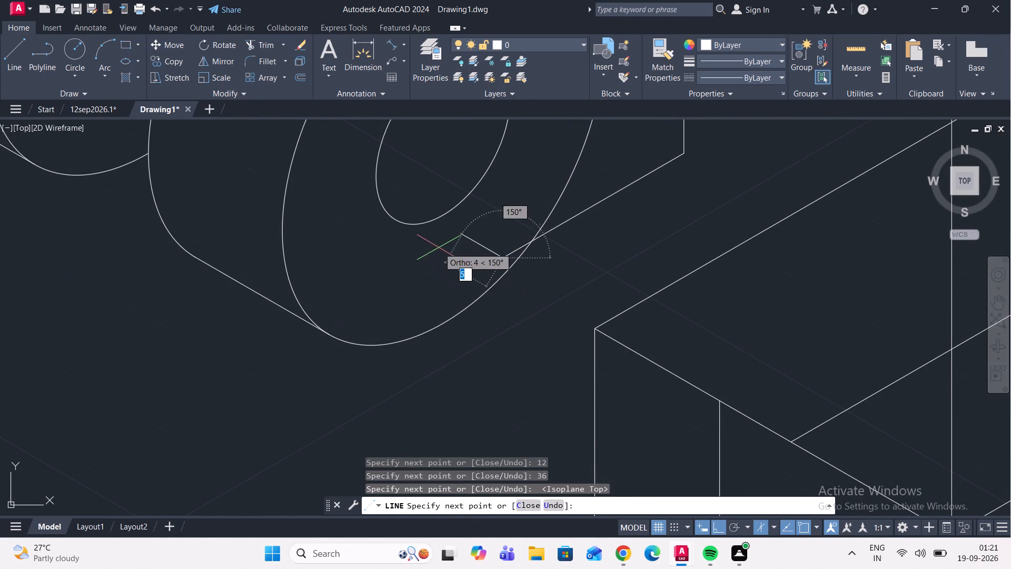
Trim the bottom edge's overhang inside the front ring and remove the short vertical line above that ring.
click(270, 41)
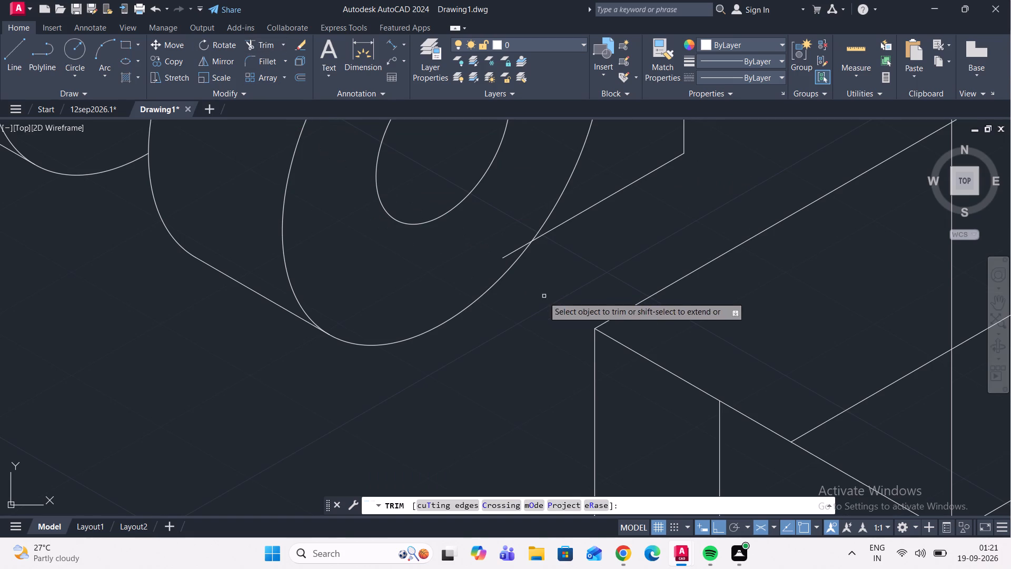
click(512, 252)
scroll(577, 272, down, 3)
middle_drag(577, 271, 577, 298)
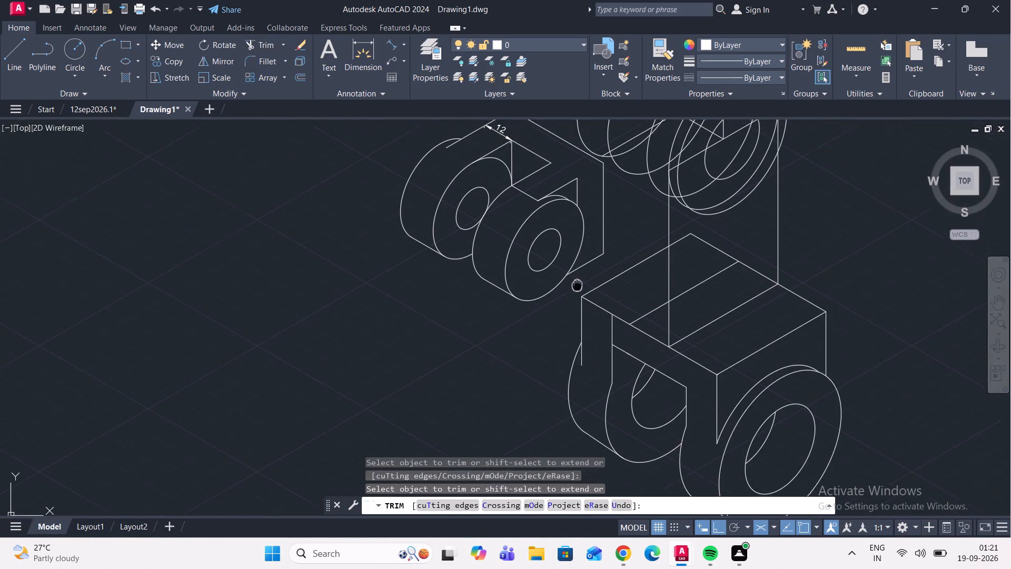
middle_drag(577, 298, 579, 326)
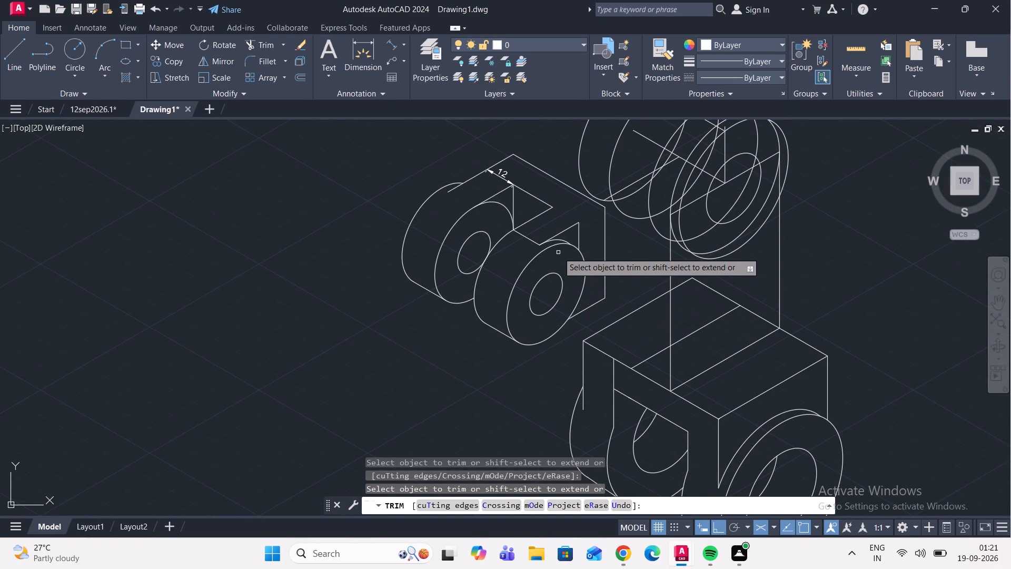
double_click(579, 232)
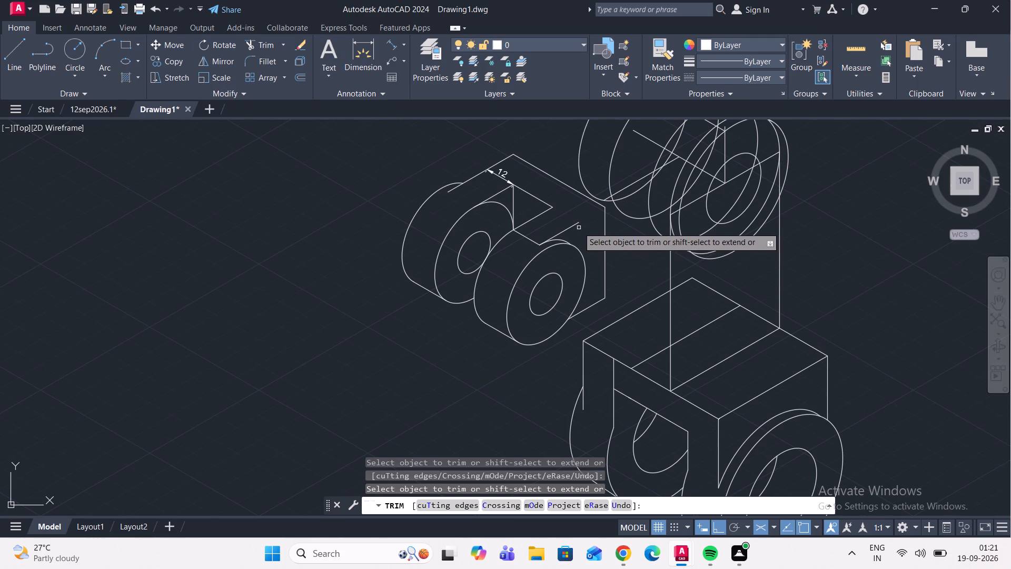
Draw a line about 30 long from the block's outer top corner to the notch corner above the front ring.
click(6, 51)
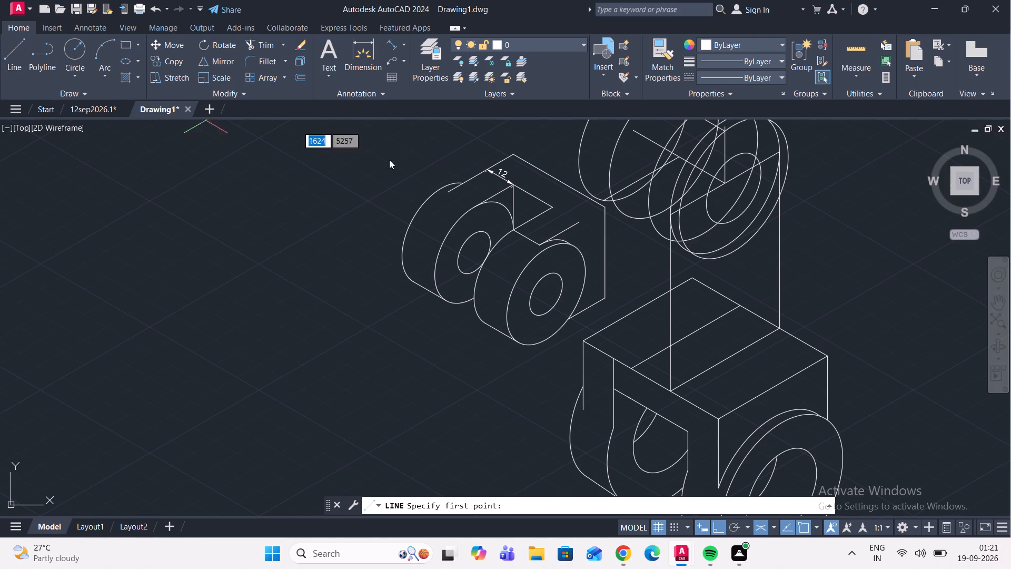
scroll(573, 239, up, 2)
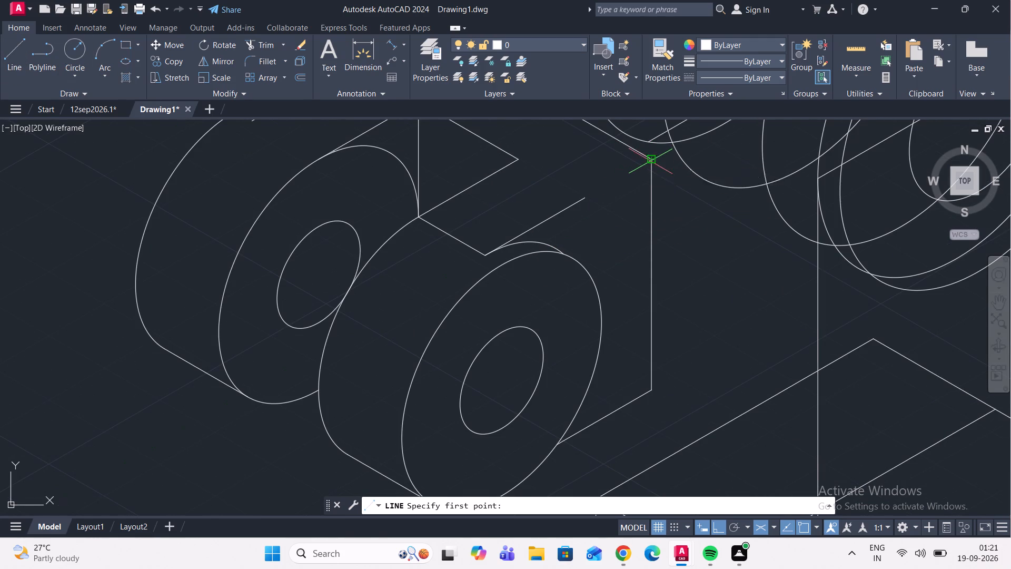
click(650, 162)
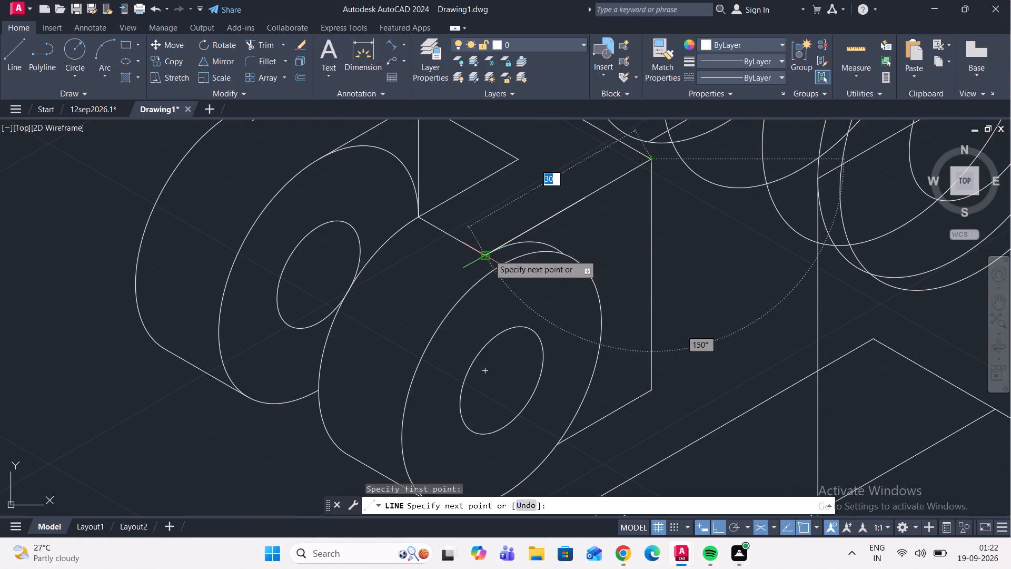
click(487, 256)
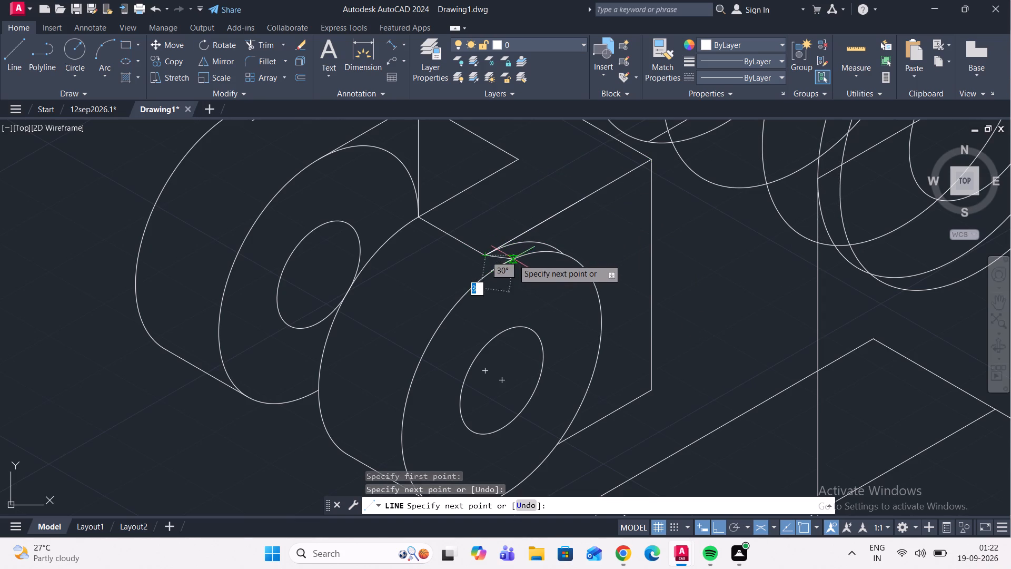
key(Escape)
Erase both overlapping lines running from the notch corner above the front ring toward the outer top corner.
click(571, 207)
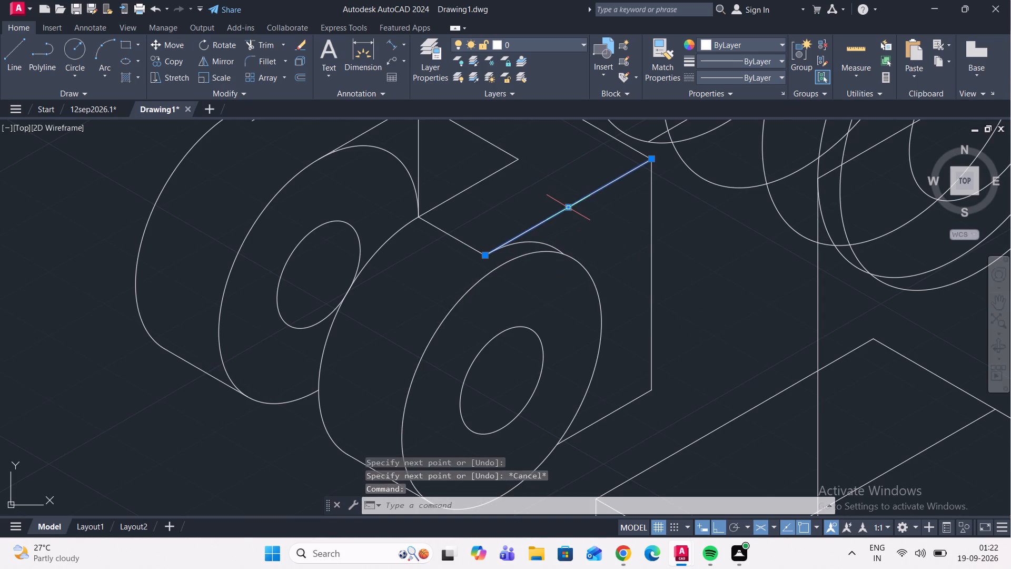
key(BackSpace)
key(Delete)
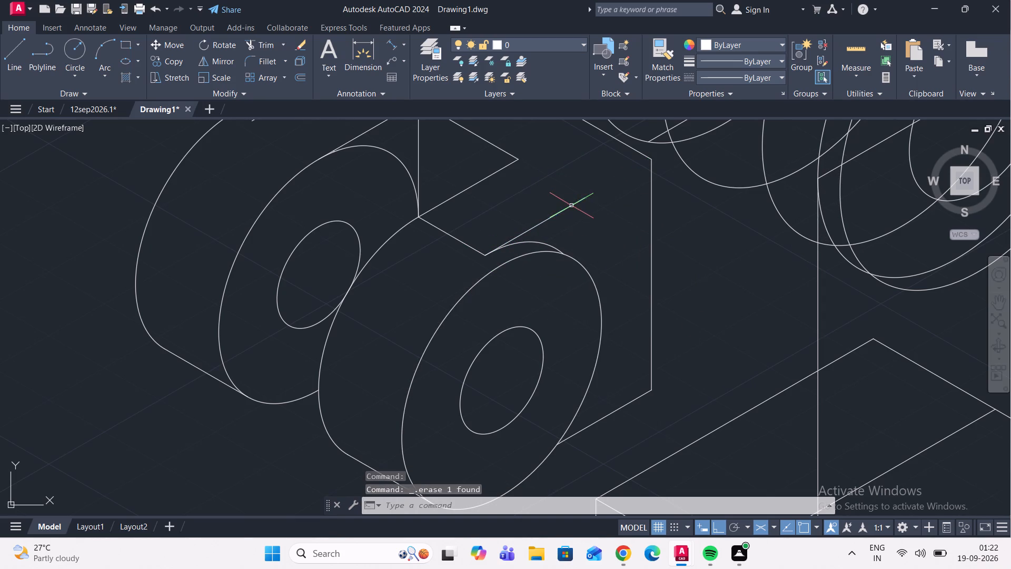
click(552, 214)
key(Delete)
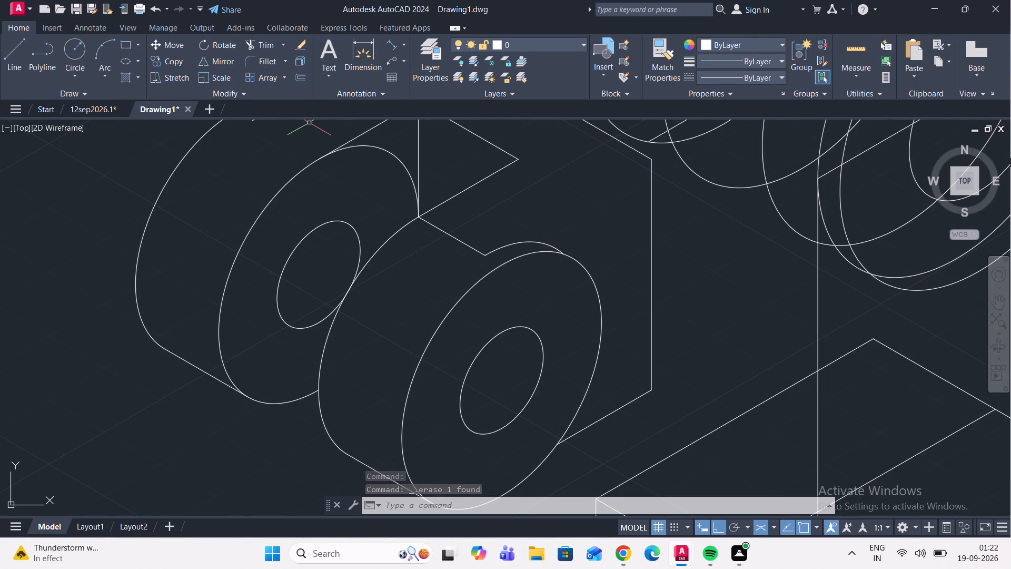
Draw a single line about 30 long from the notch corner above the front ring to the block's outer top corner.
click(23, 59)
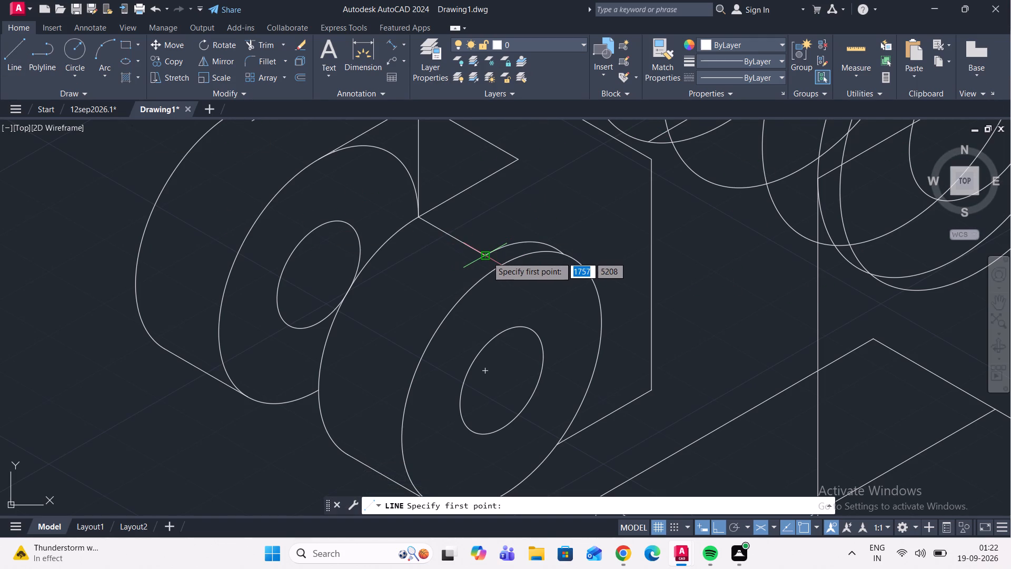
click(487, 257)
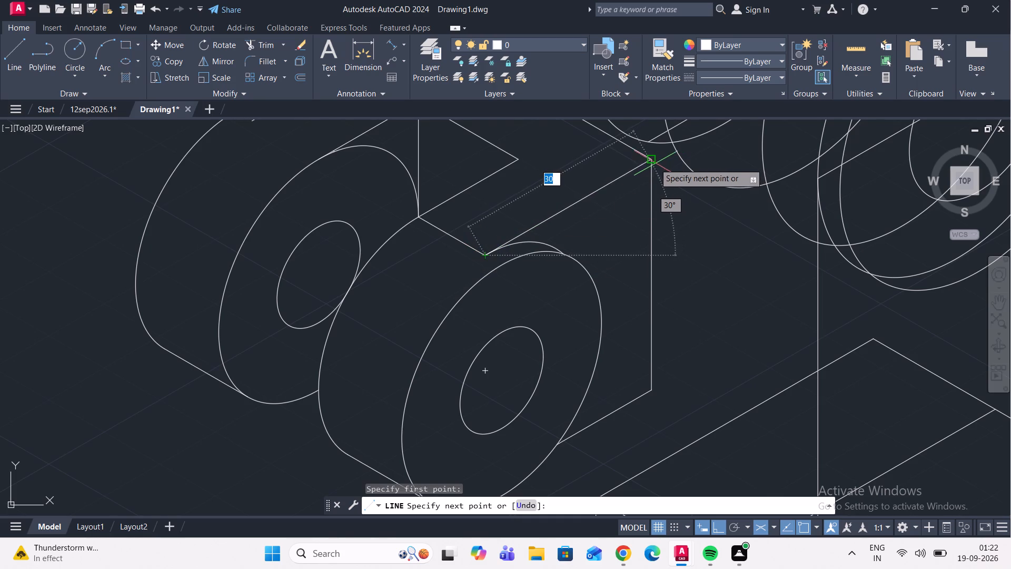
click(650, 161)
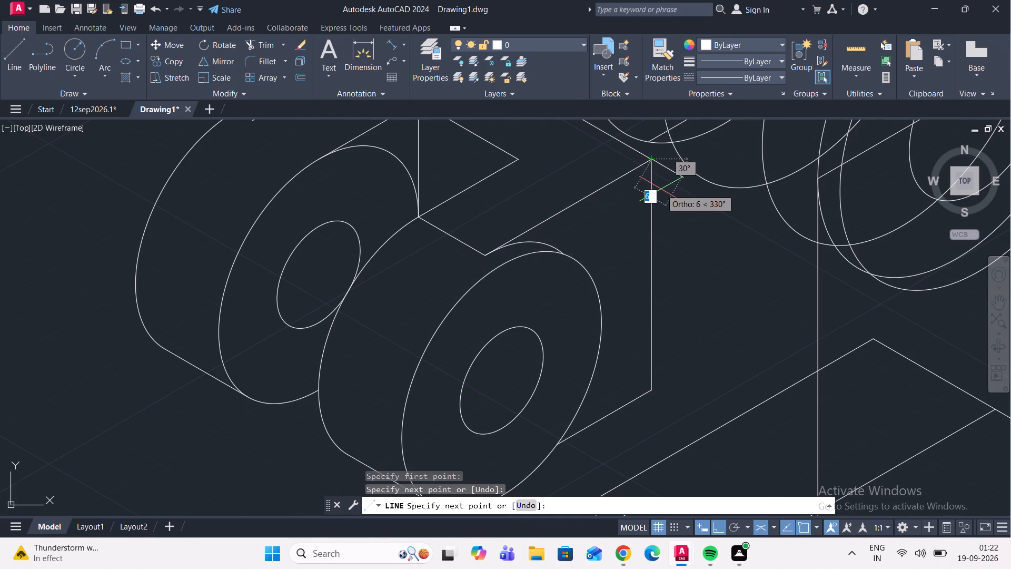
key(Escape)
scroll(649, 210, down, 2)
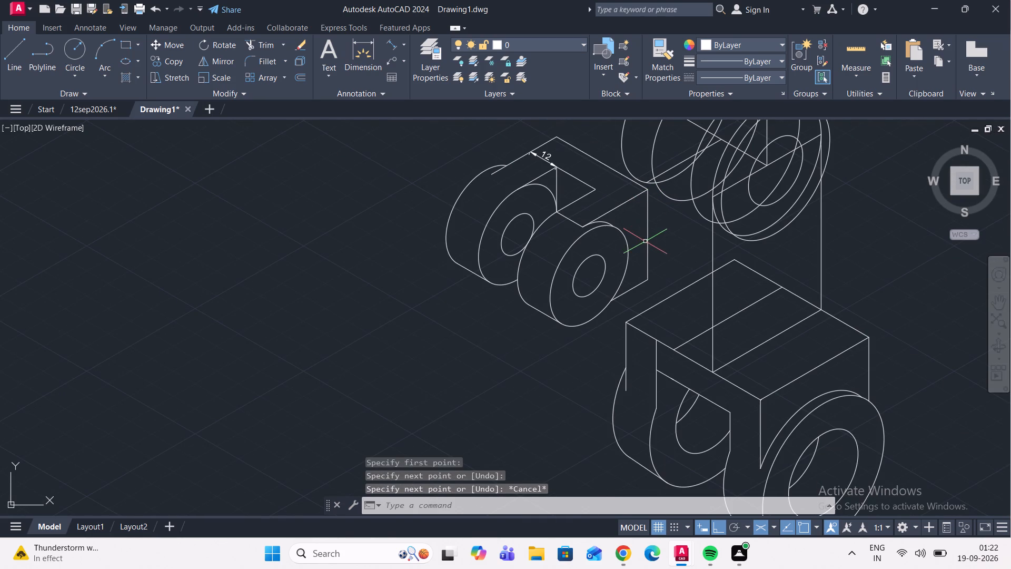
middle_drag(648, 243, 577, 213)
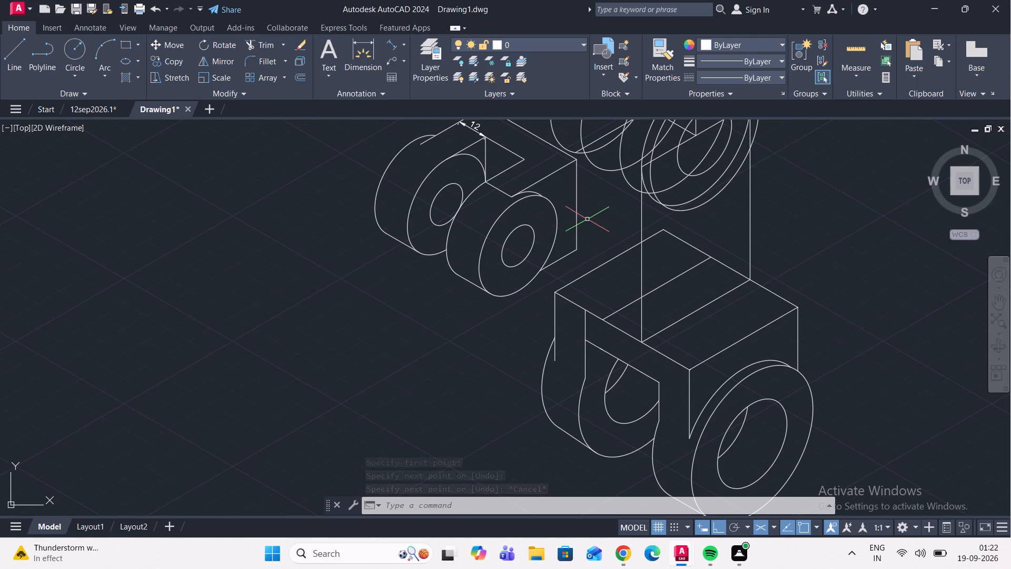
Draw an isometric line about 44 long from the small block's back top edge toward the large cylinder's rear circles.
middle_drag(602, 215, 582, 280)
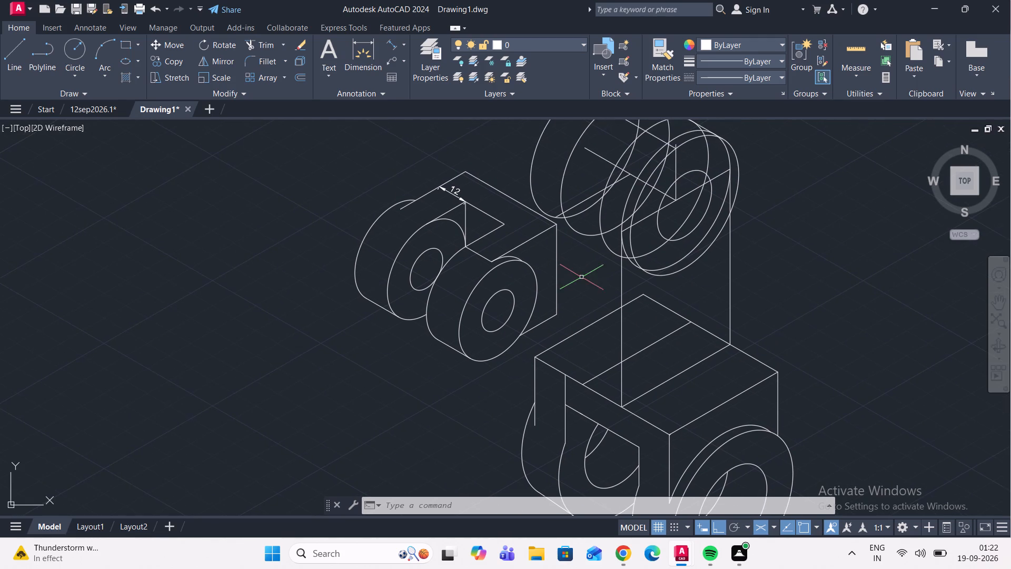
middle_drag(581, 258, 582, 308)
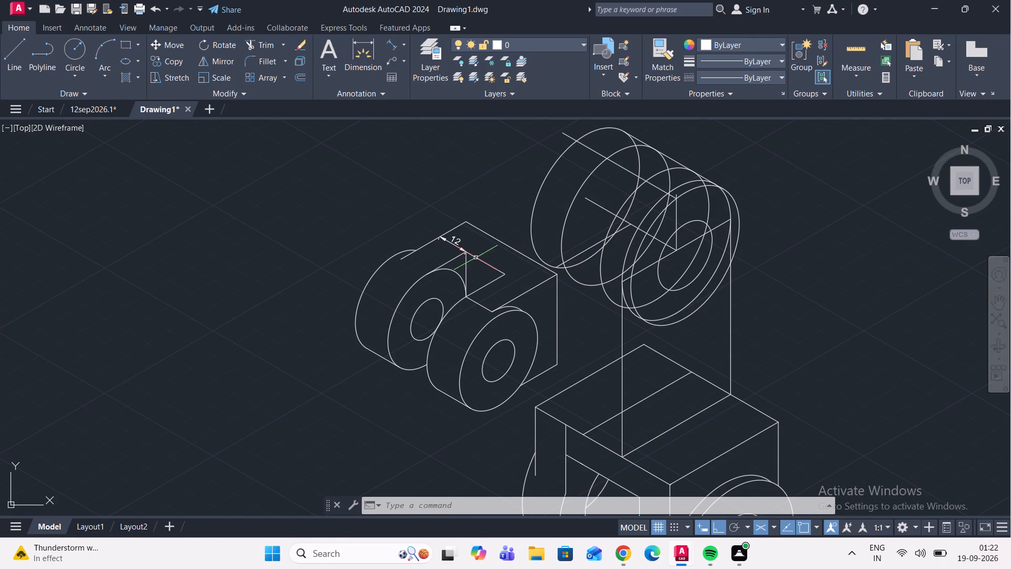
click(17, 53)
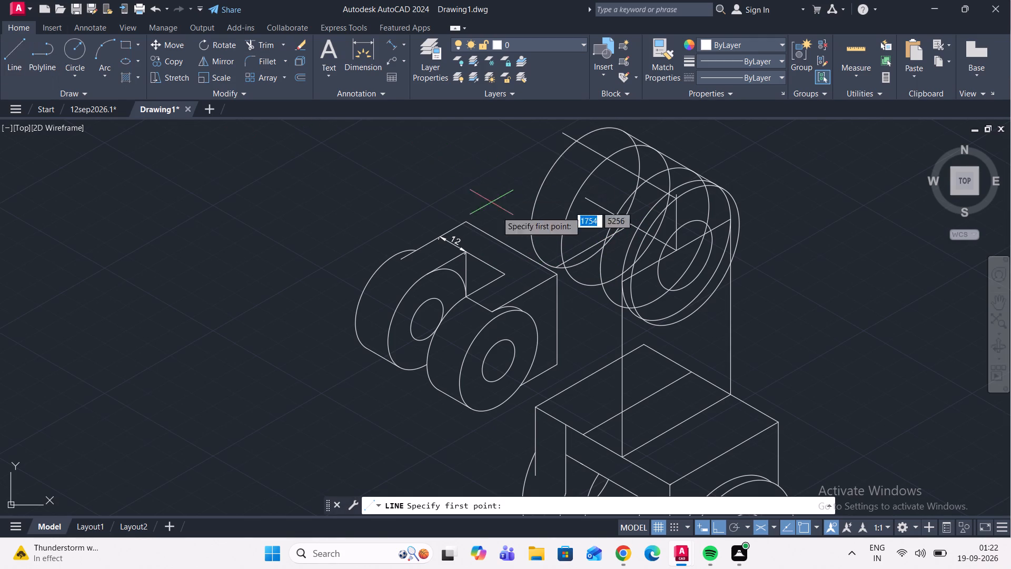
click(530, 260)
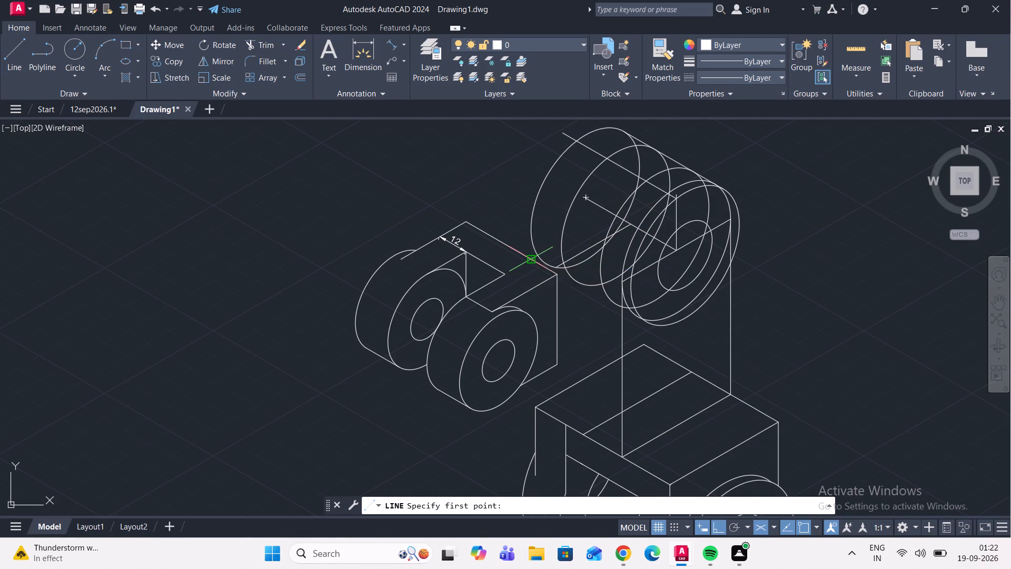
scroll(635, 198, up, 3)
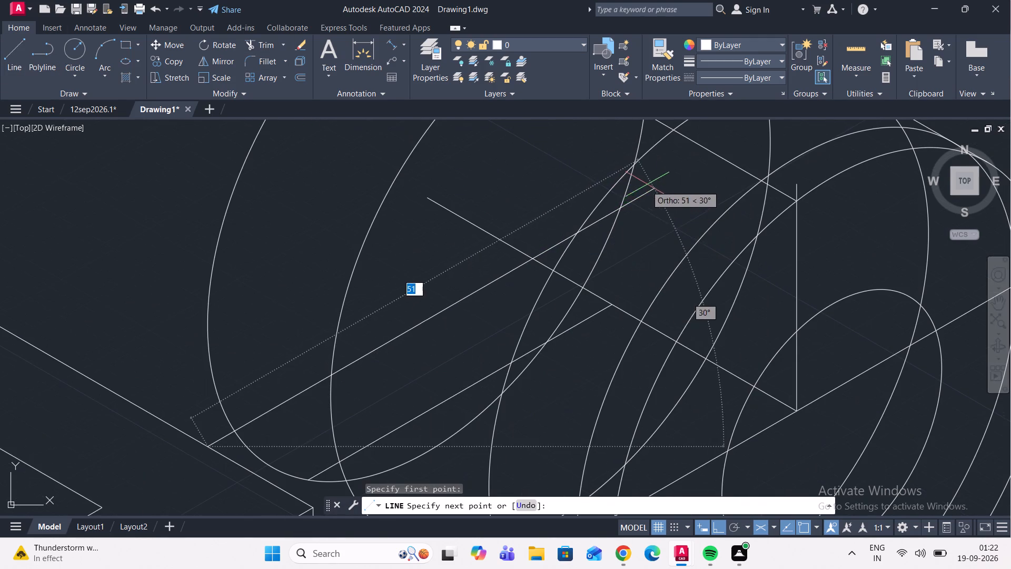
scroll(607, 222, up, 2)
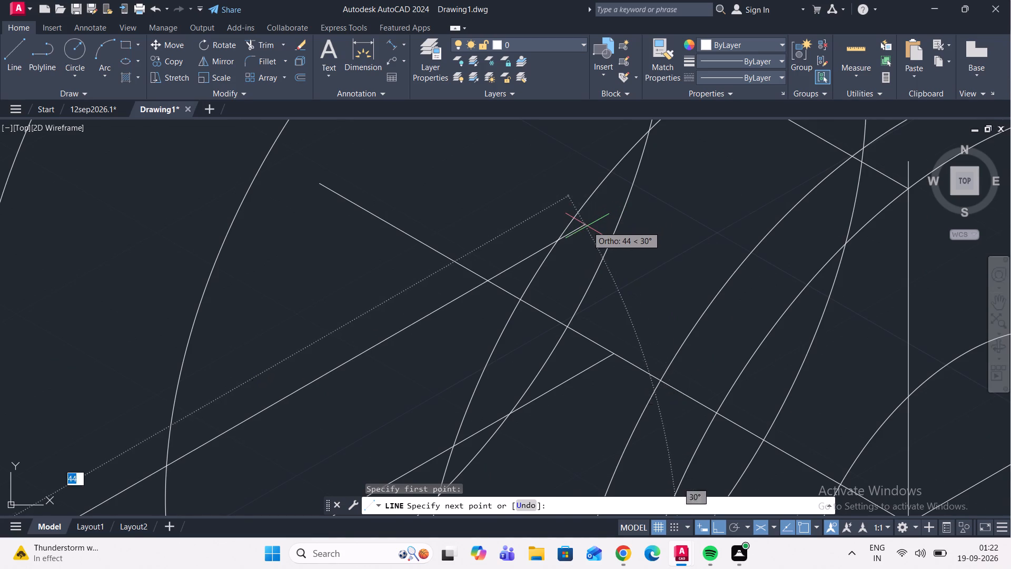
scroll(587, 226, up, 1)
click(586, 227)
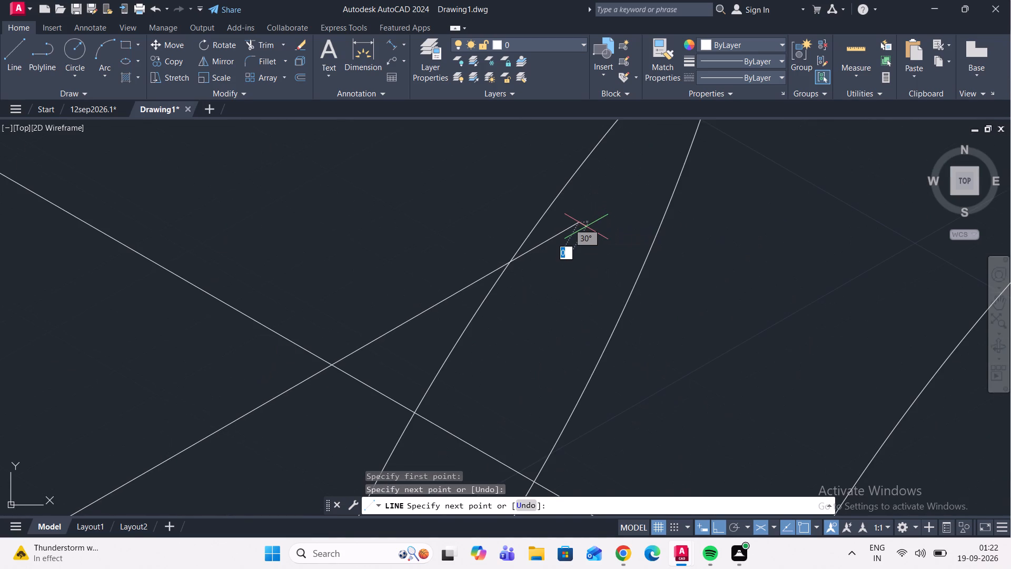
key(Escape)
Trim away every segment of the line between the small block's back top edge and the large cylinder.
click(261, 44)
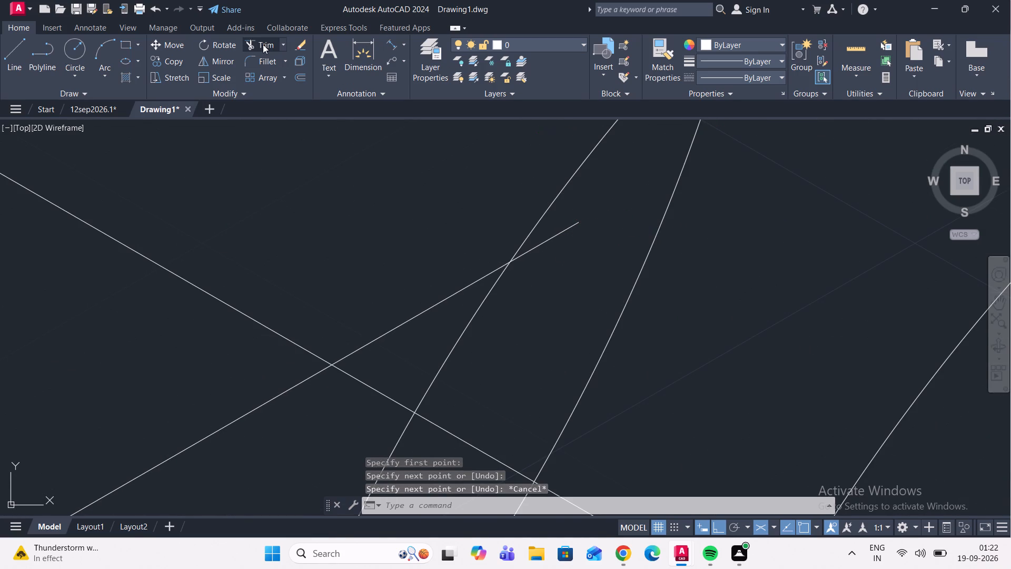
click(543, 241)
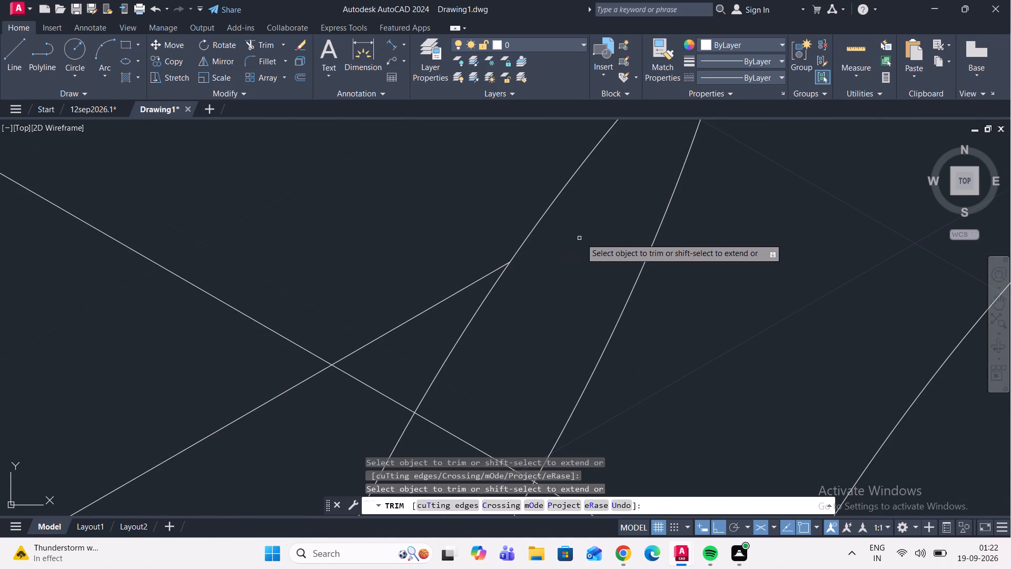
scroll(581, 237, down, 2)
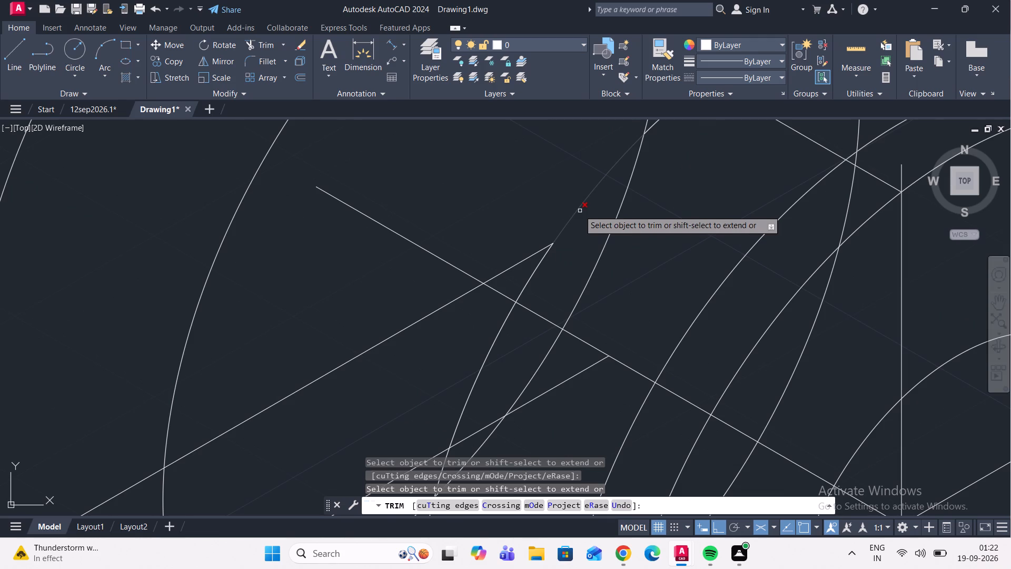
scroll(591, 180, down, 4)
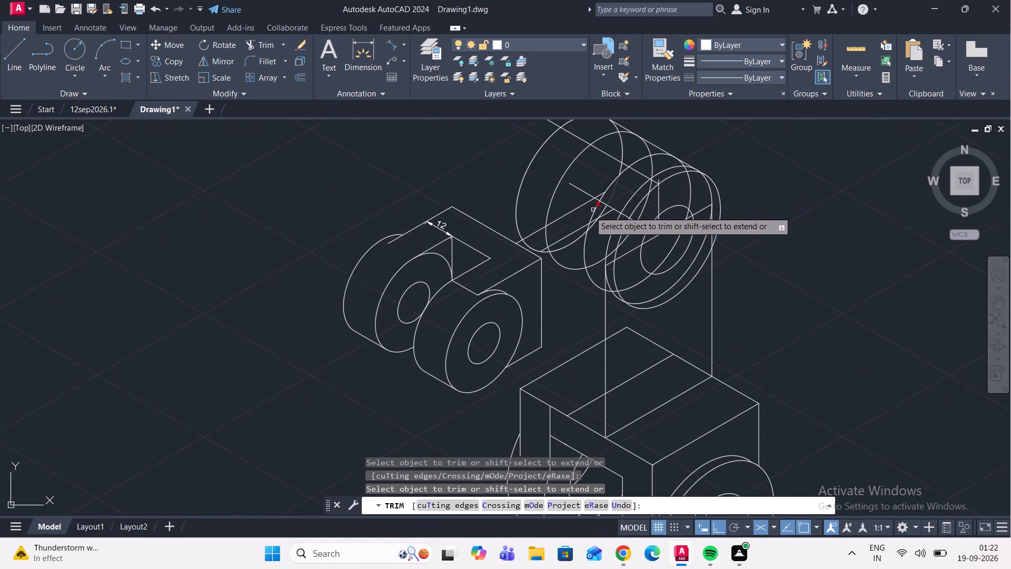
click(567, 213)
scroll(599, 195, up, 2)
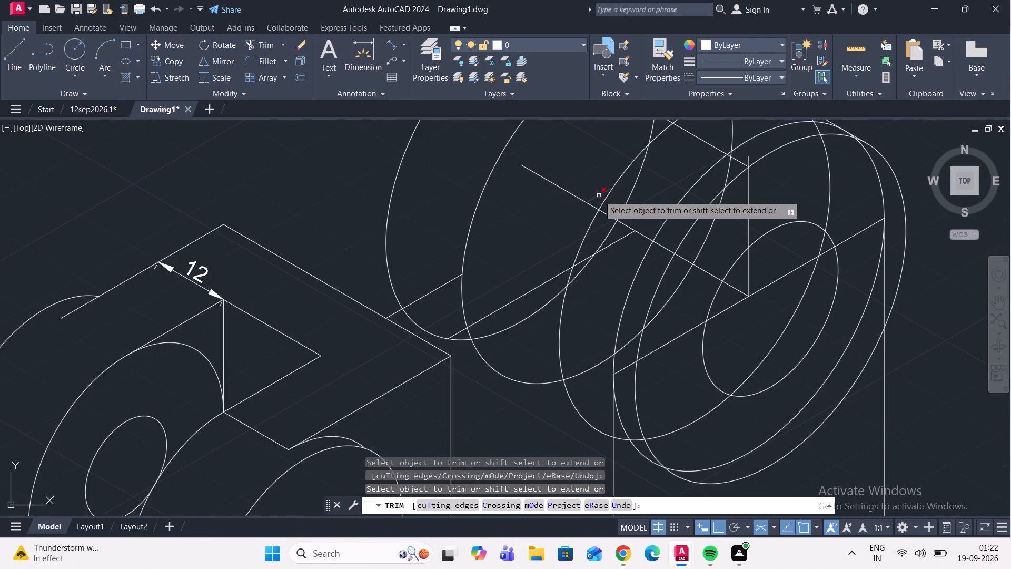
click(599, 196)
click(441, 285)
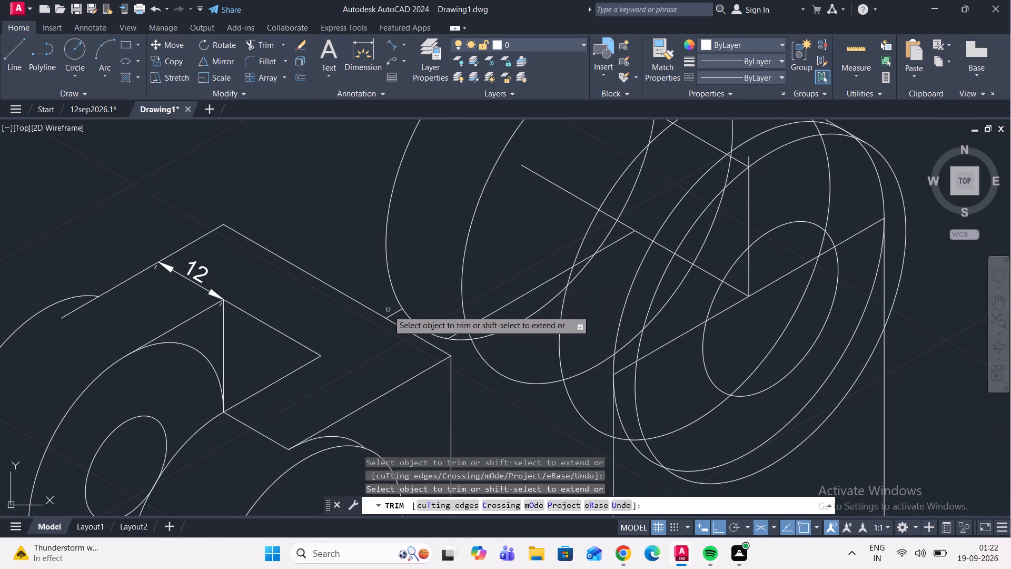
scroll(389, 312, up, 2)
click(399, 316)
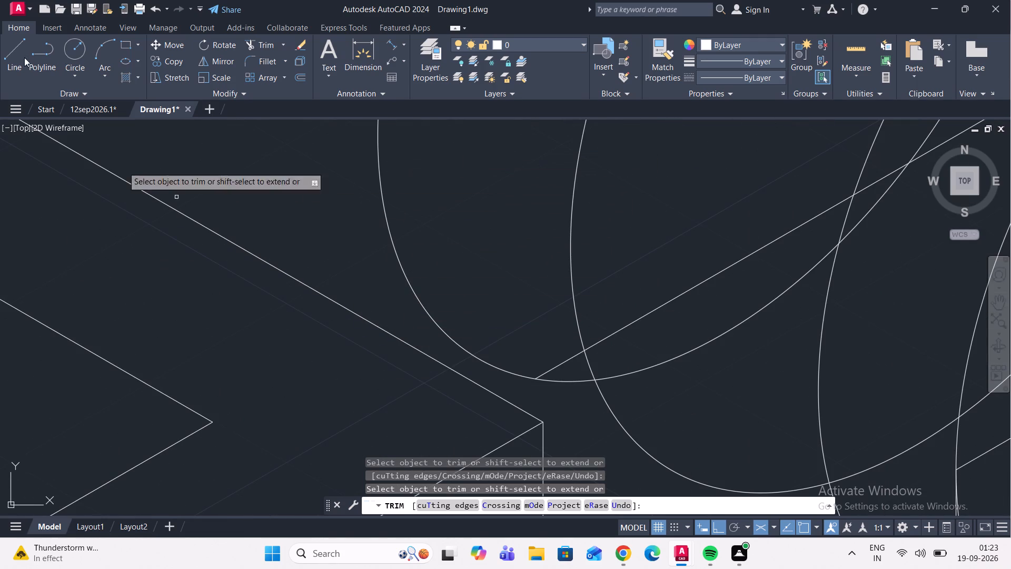
Draw a line about 58 long from the small block's back top edge to the large cylinder's upper inner line.
click(20, 47)
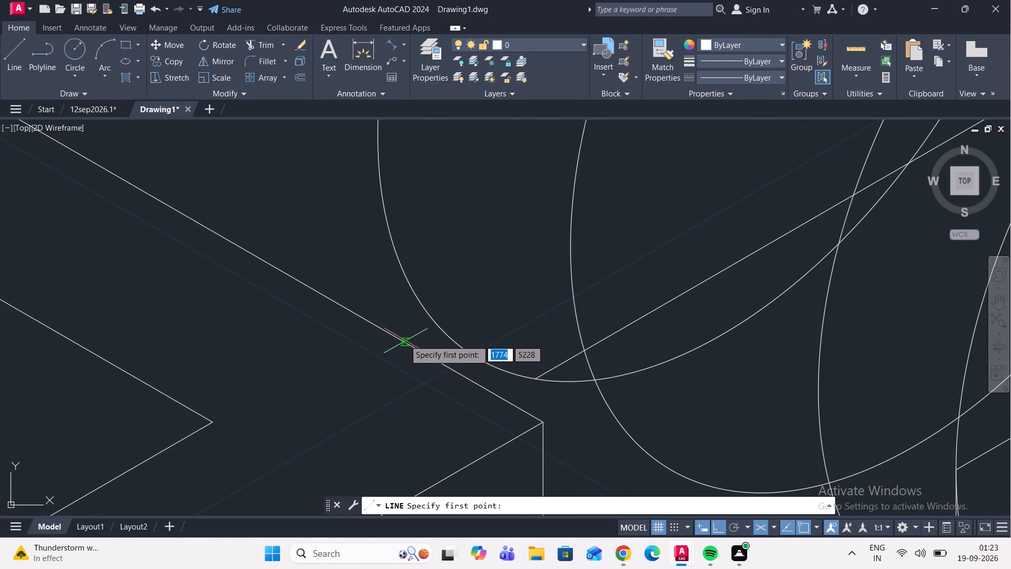
click(378, 326)
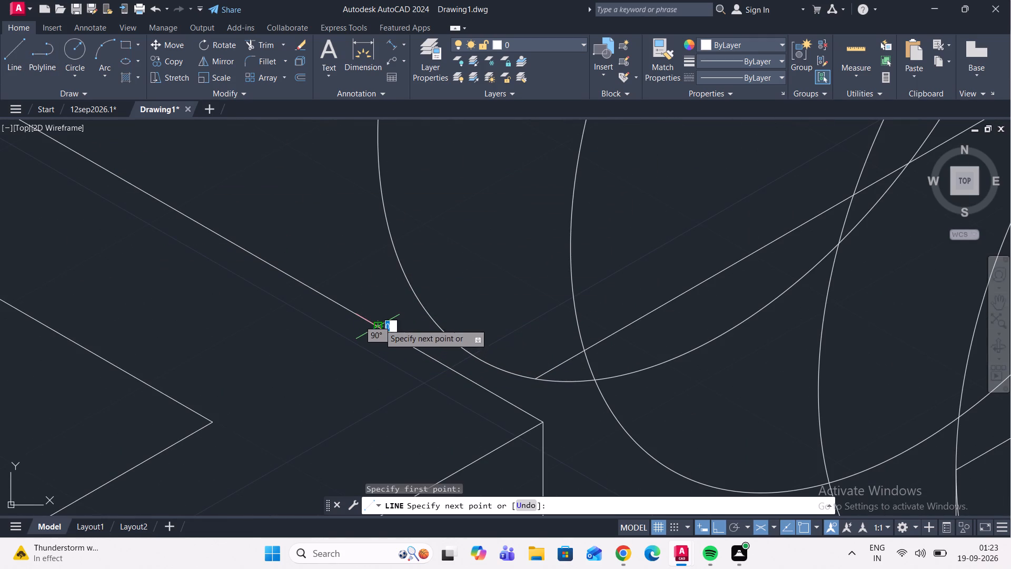
scroll(532, 197, down, 3)
middle_drag(527, 209, 403, 371)
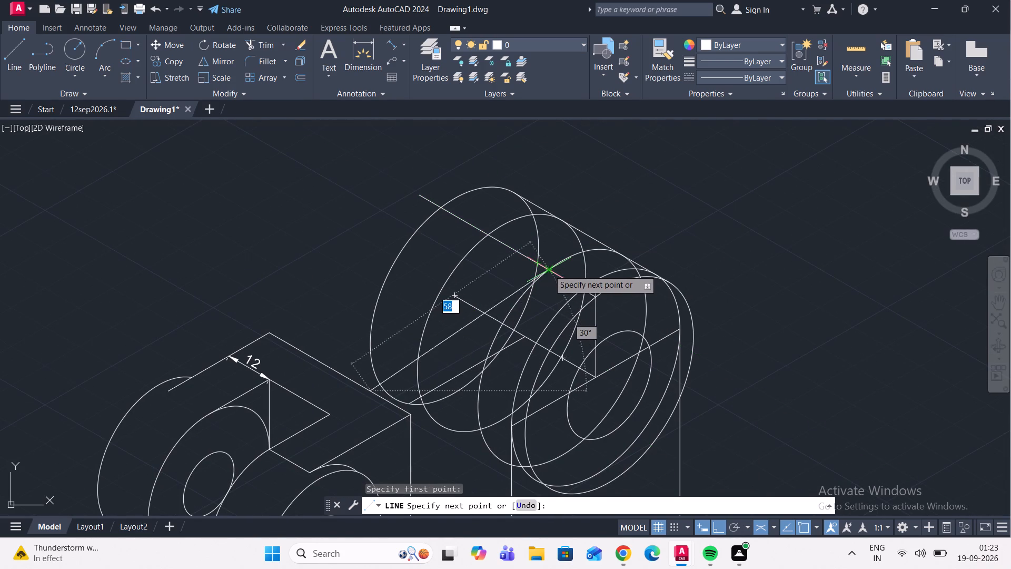
double_click(548, 270)
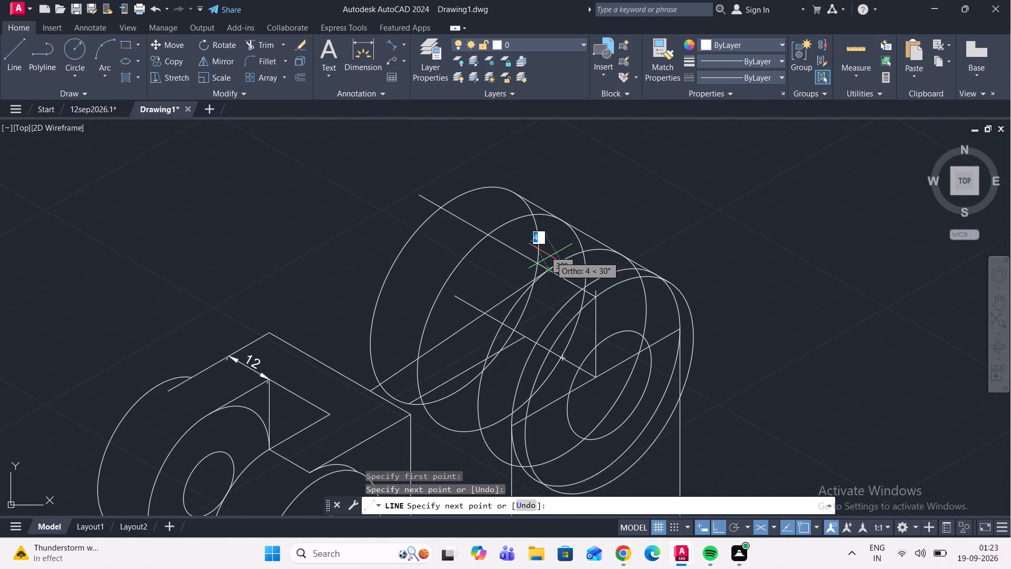
key(Escape)
scroll(550, 244, down, 1)
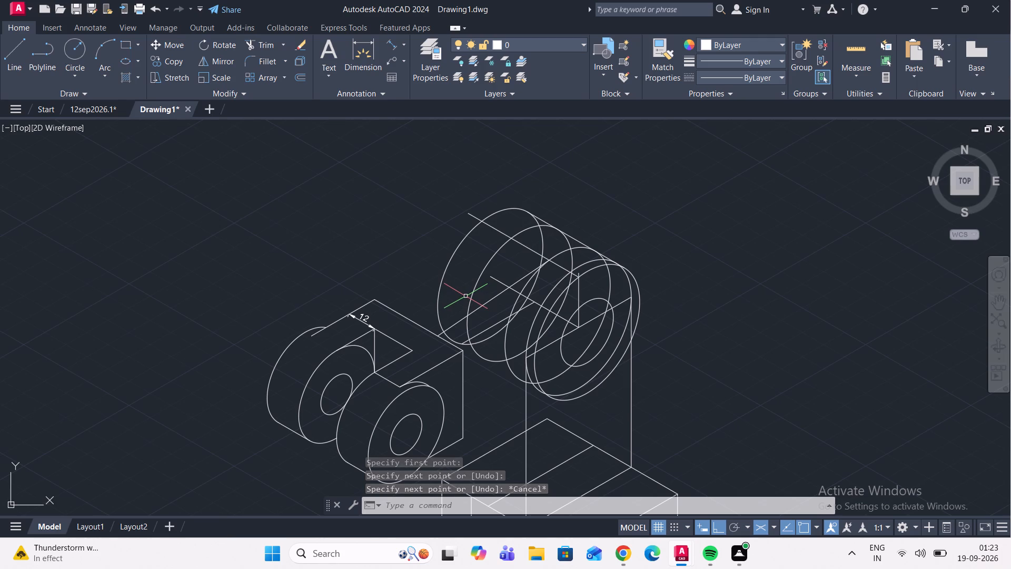
Draw a second line about 58 long to the cylinder's upper inner line, starting nearer the small block's rear top corner.
click(9, 56)
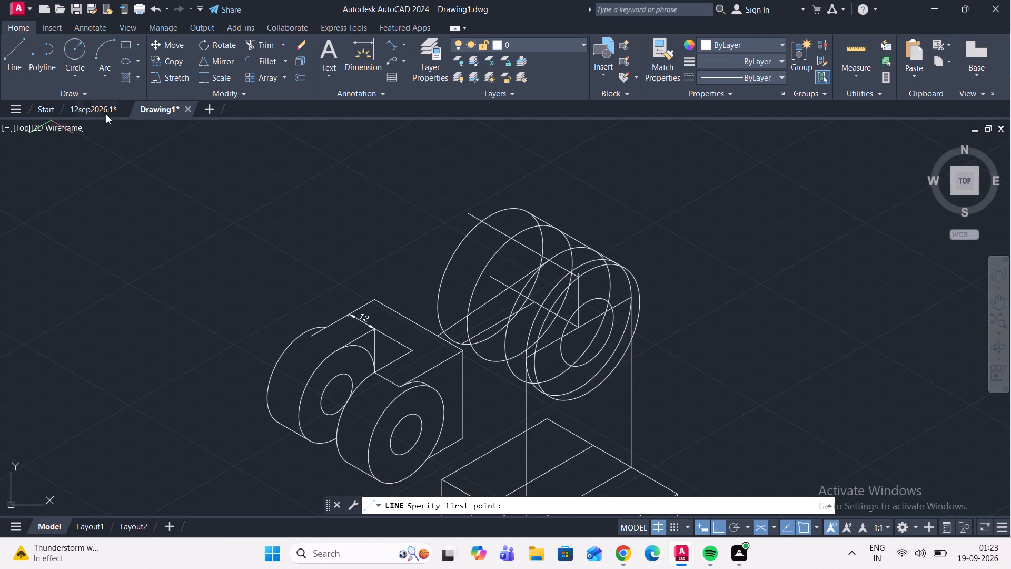
scroll(397, 307, up, 2)
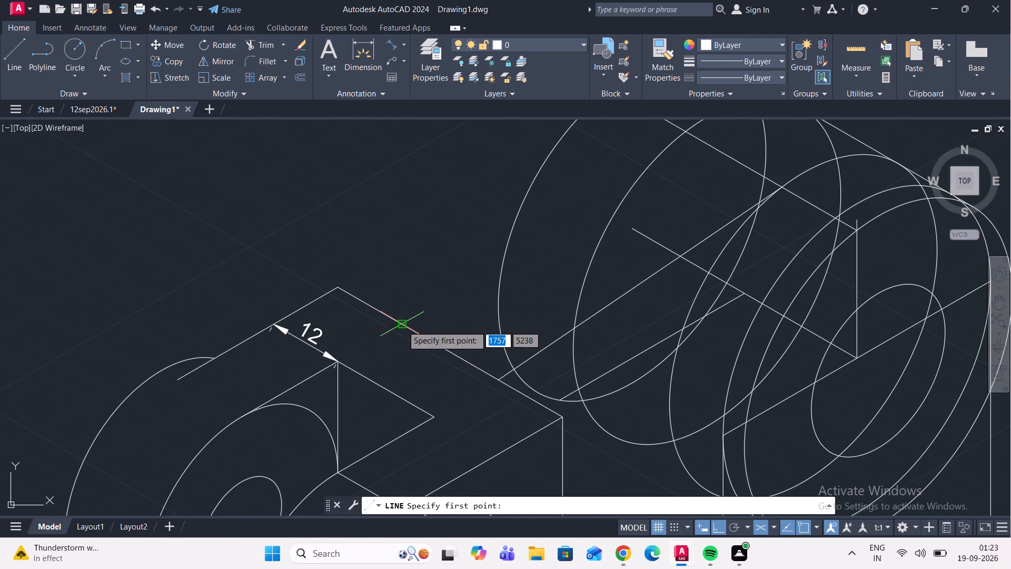
click(403, 326)
middle_drag(579, 254, 453, 379)
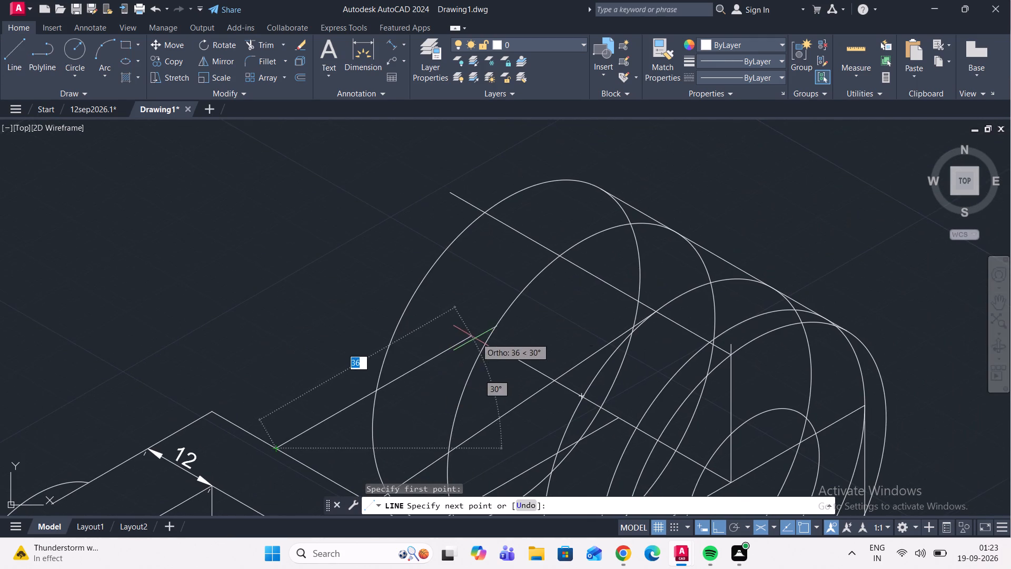
click(560, 253)
key(Escape)
scroll(527, 249, down, 2)
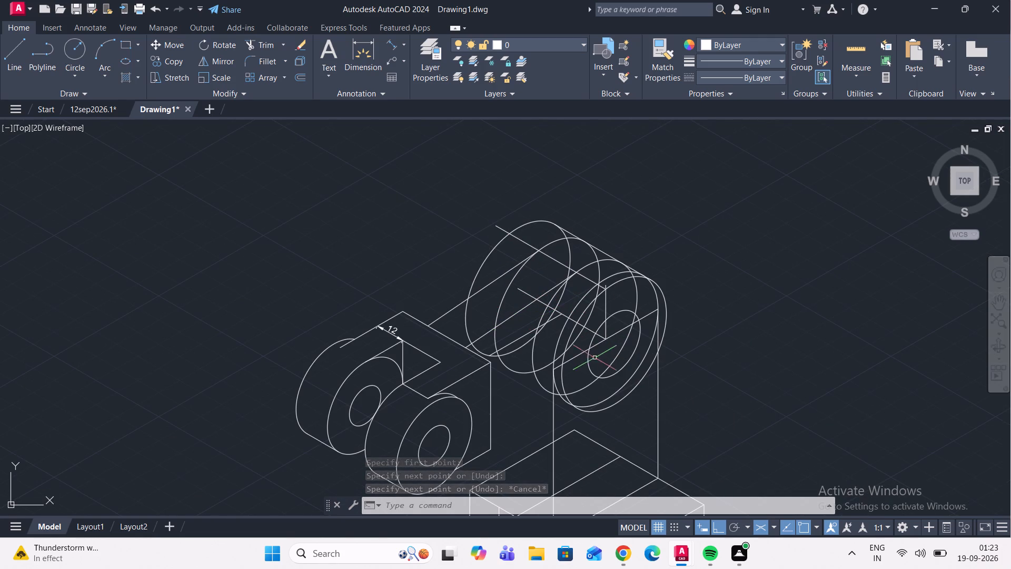
Trim the upper and left arcs of the large cylinder's second circle from the rear.
middle_drag(557, 250, 520, 271)
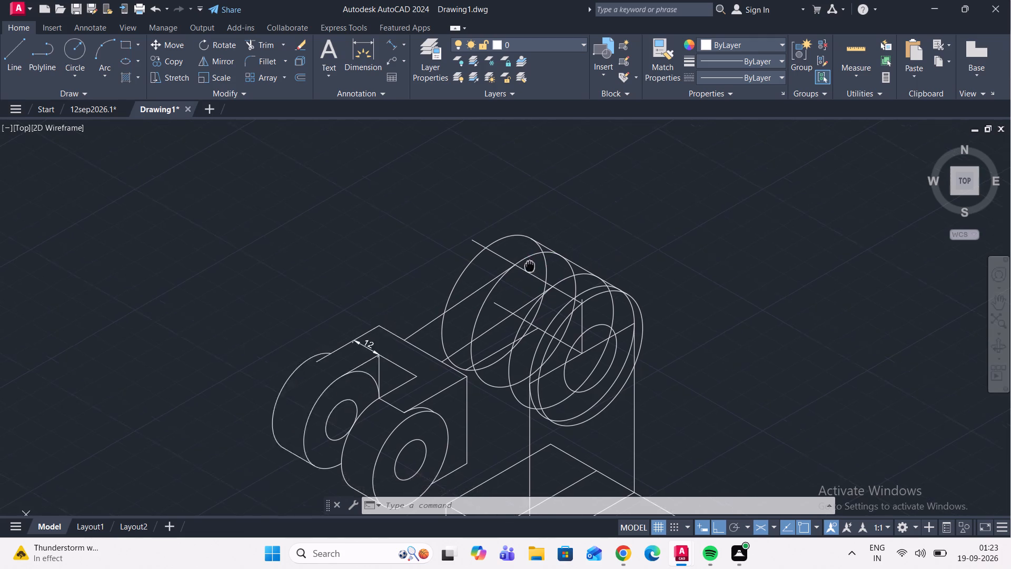
middle_drag(520, 271, 464, 292)
scroll(458, 268, up, 1)
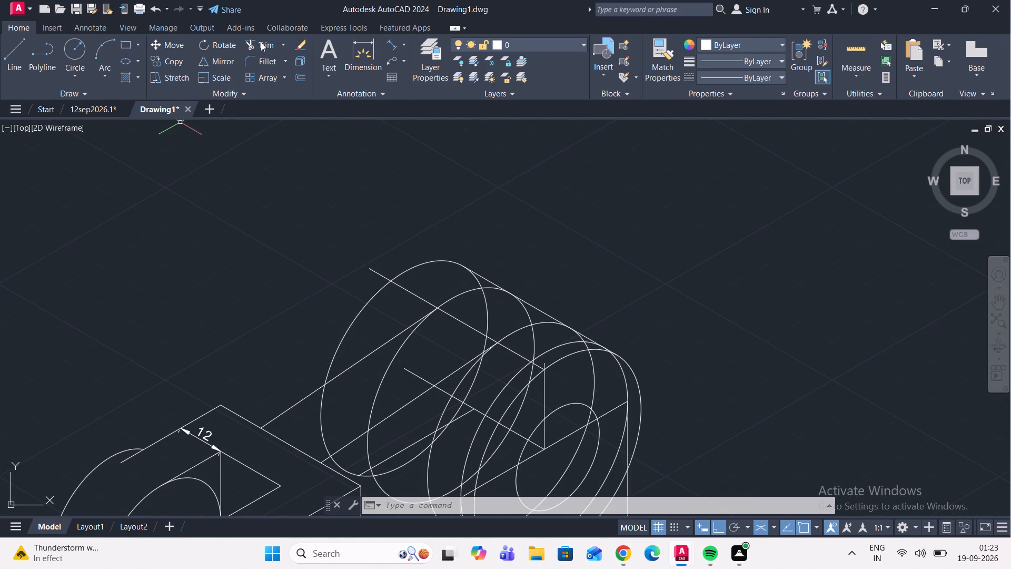
click(261, 42)
click(460, 293)
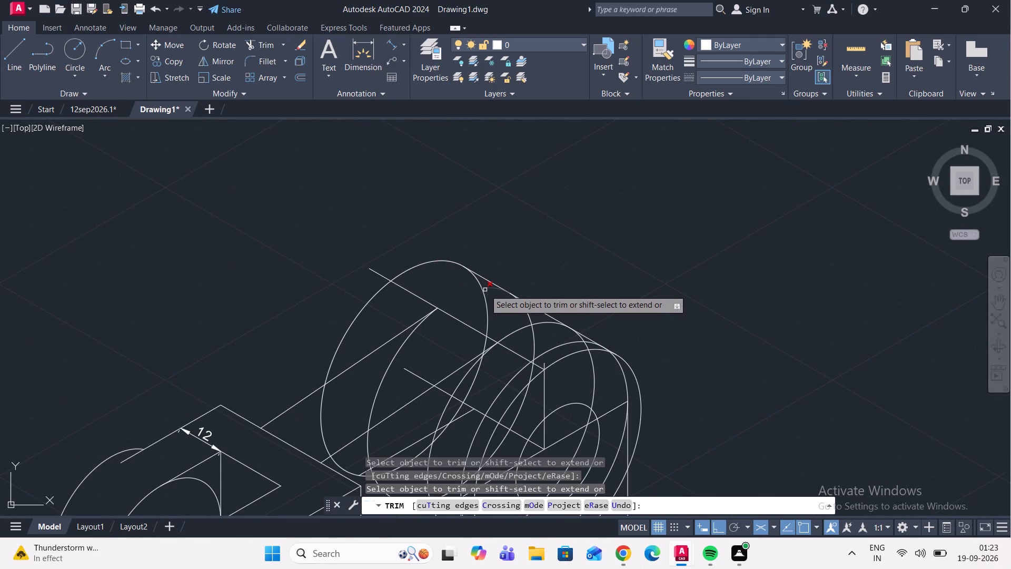
click(485, 289)
click(523, 312)
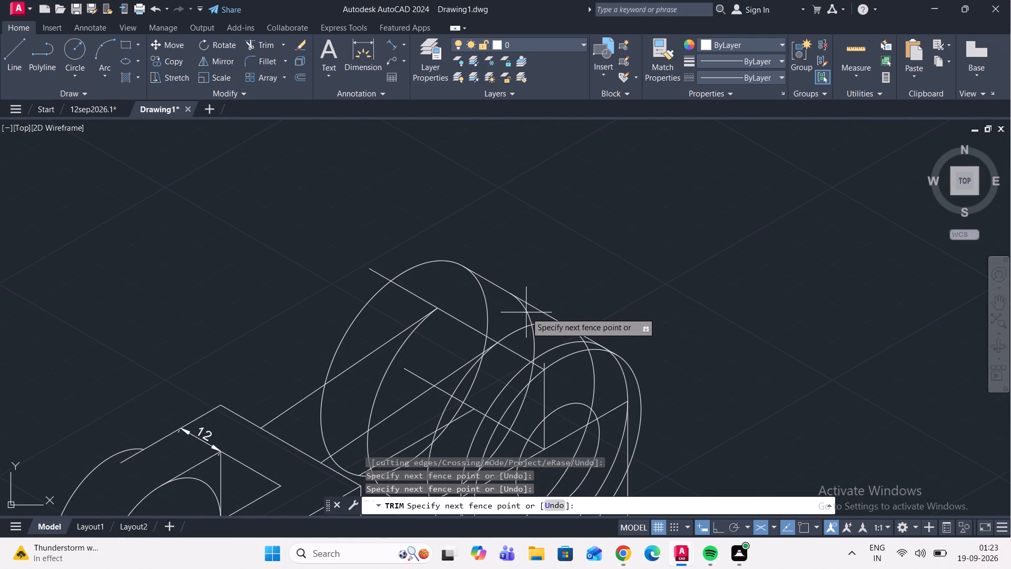
click(531, 313)
scroll(508, 283, down, 2)
scroll(521, 308, up, 2)
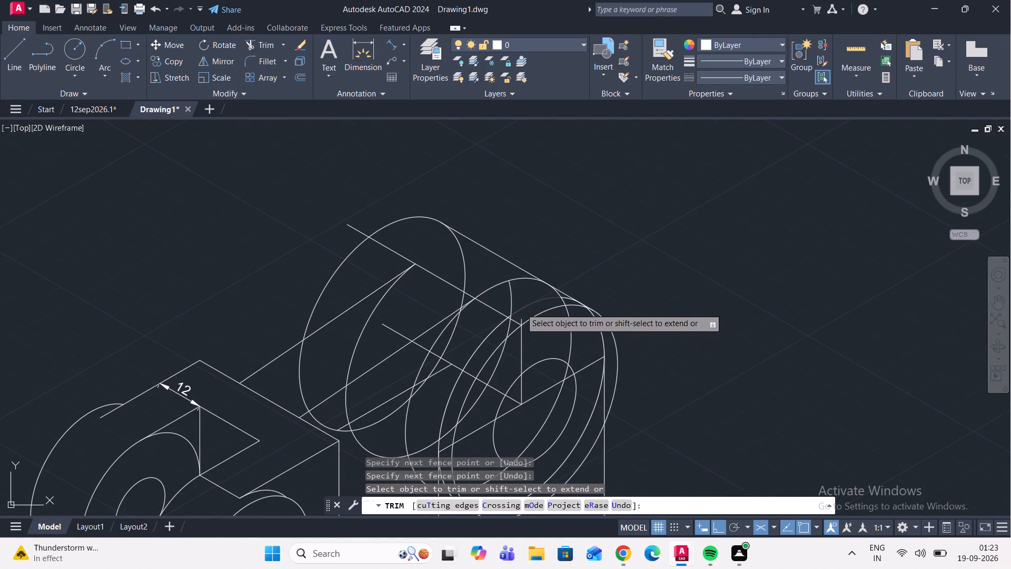
click(510, 303)
middle_drag(496, 293, 508, 272)
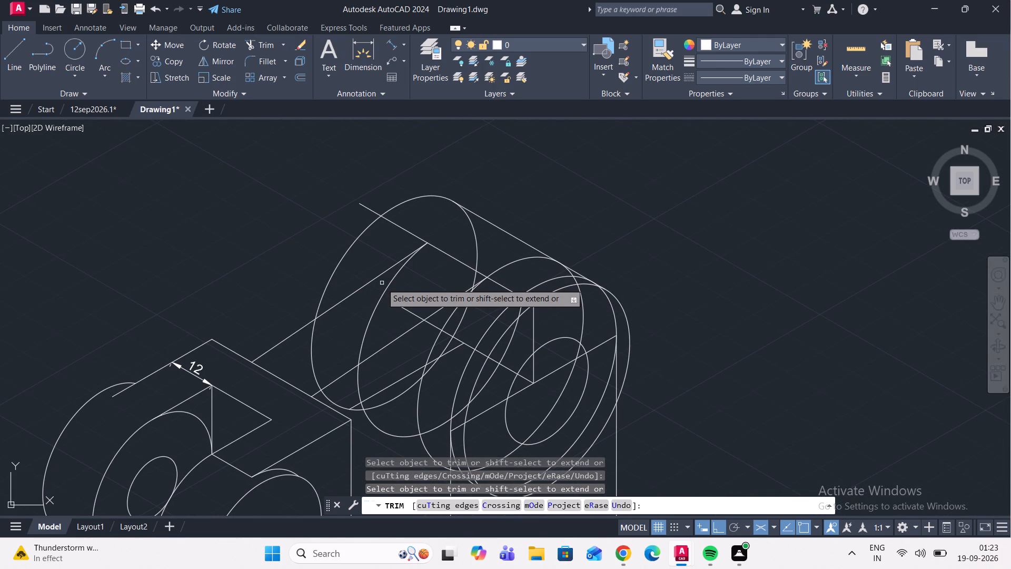
click(382, 297)
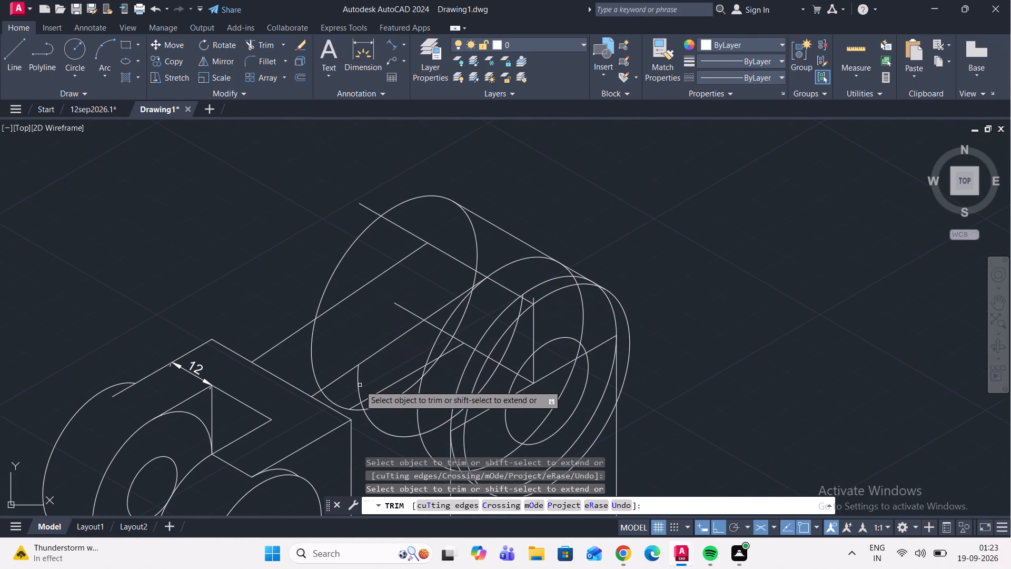
click(357, 382)
Trim away the short slanted line running from the rear circle's bottom into the large cylinder, with the small adjoining arc.
middle_drag(383, 341, 394, 270)
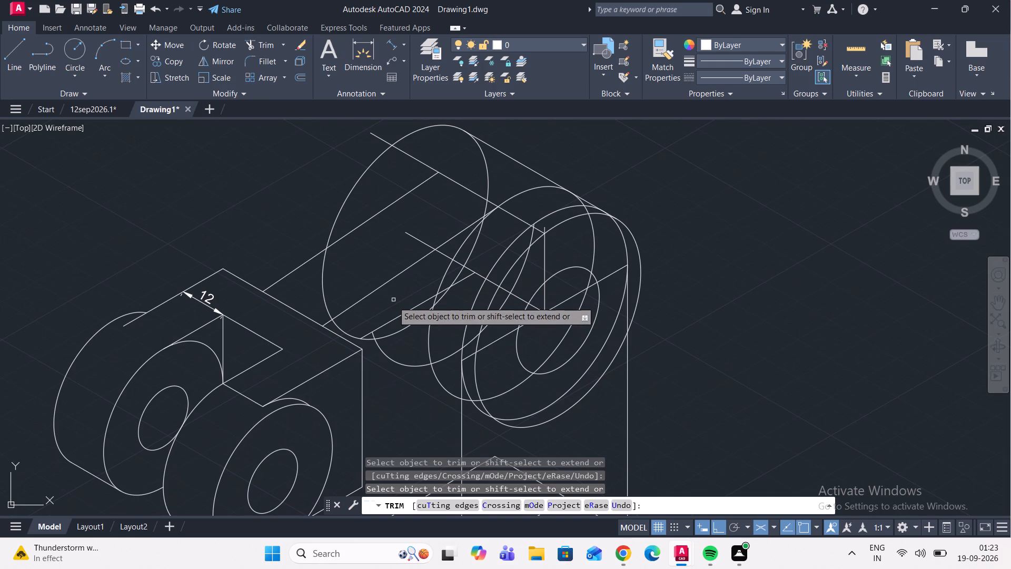
scroll(376, 333, up, 2)
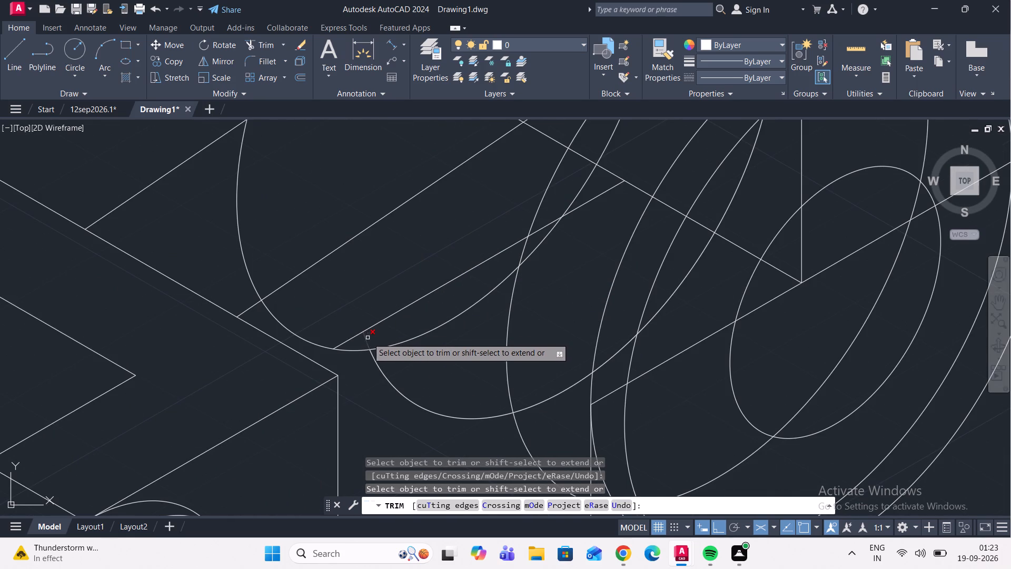
click(365, 339)
click(358, 335)
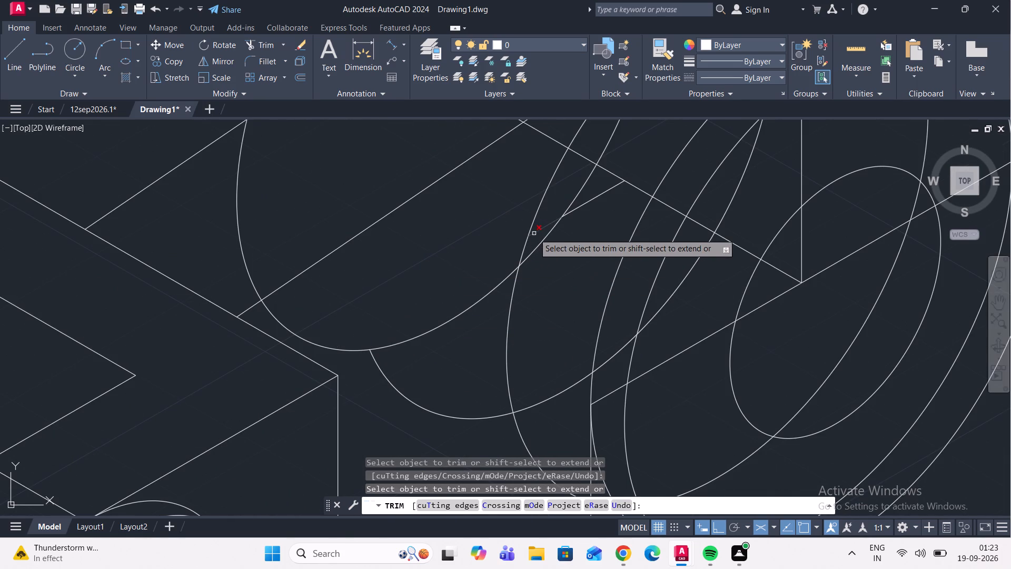
click(534, 233)
click(576, 209)
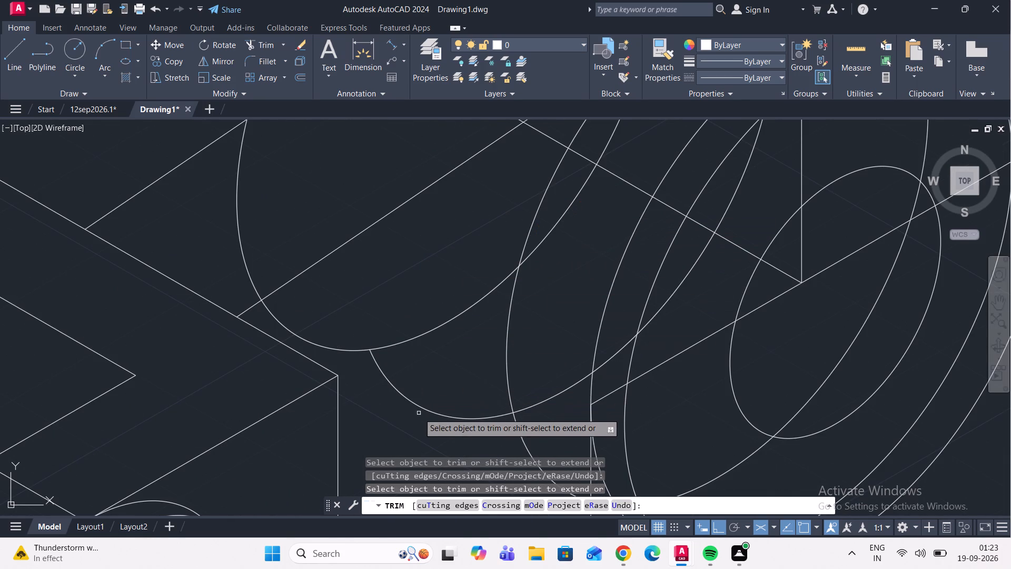
Trim the middle circle's lower-left leftover arc and the rear circle's left and lower arcs around the two connecting lines.
click(422, 408)
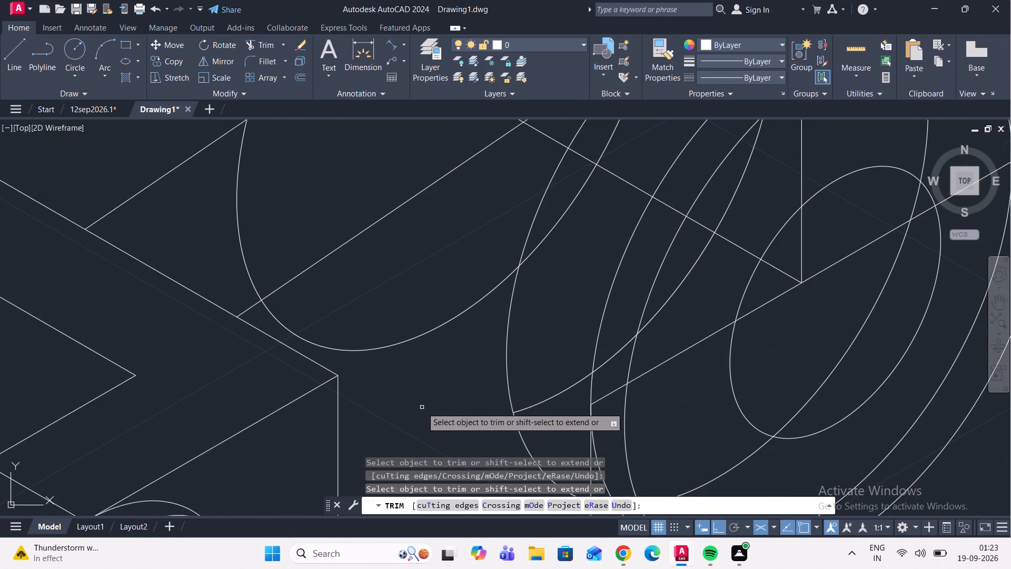
scroll(422, 407, down, 2)
middle_drag(423, 403, 404, 375)
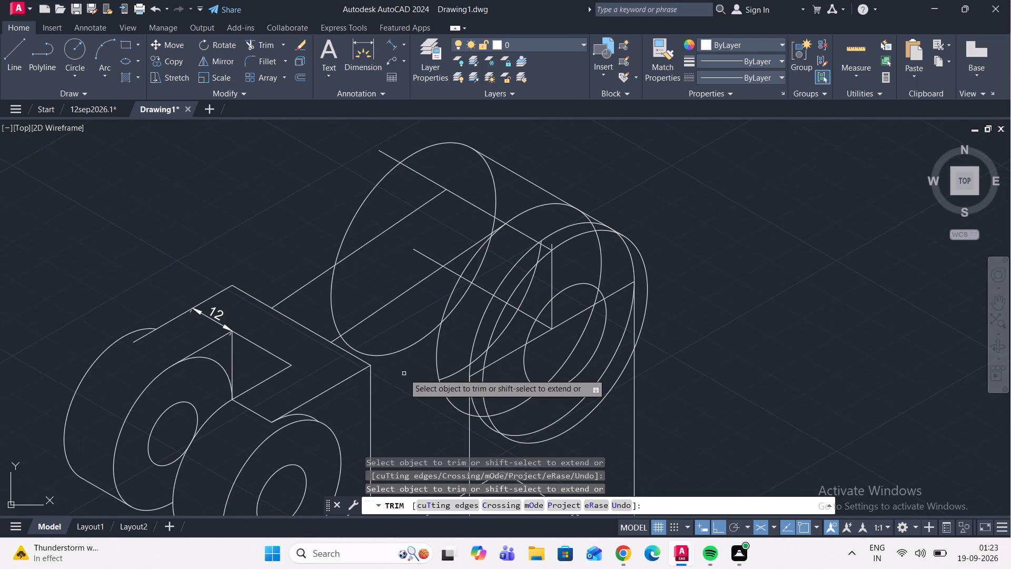
click(329, 292)
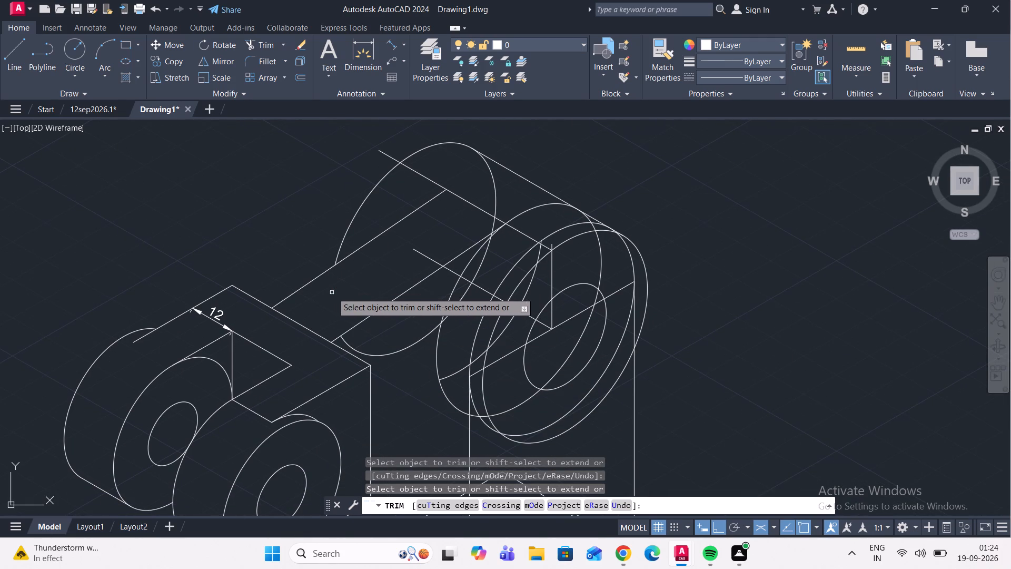
click(373, 358)
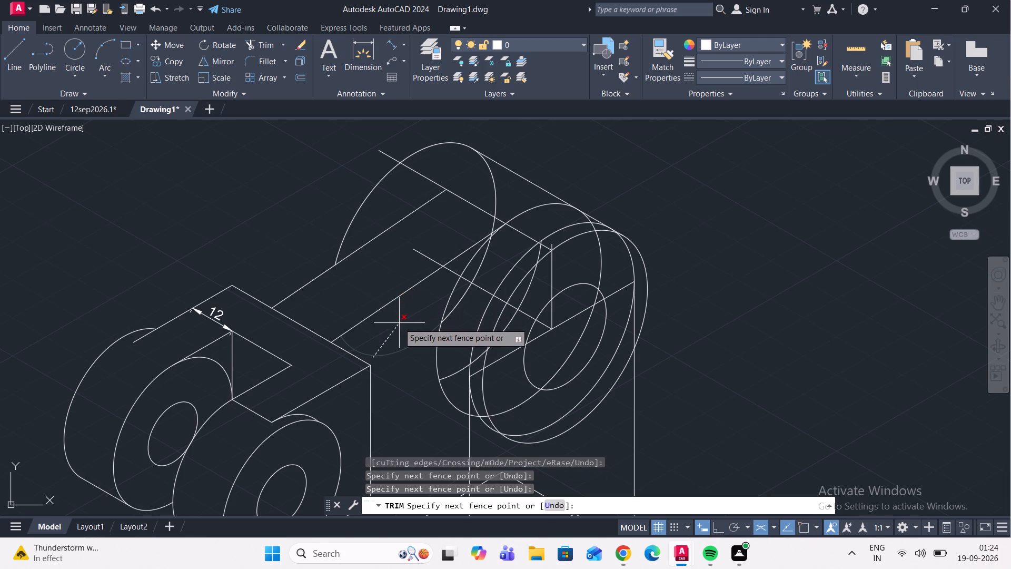
click(399, 327)
Trim away the upper slanted construction line running through the rear circle to the top of the vertical centre line.
click(386, 155)
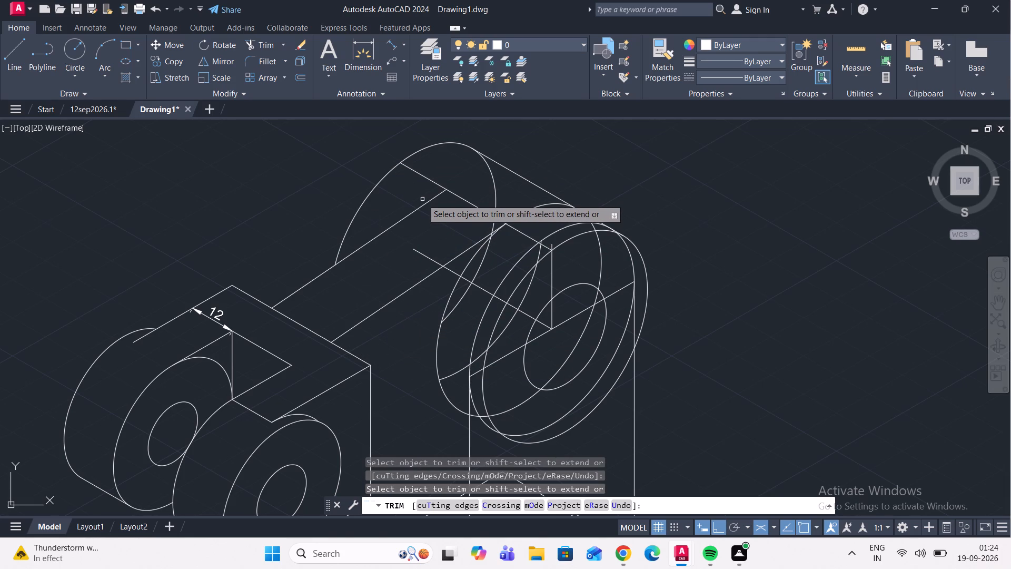
click(425, 175)
click(463, 199)
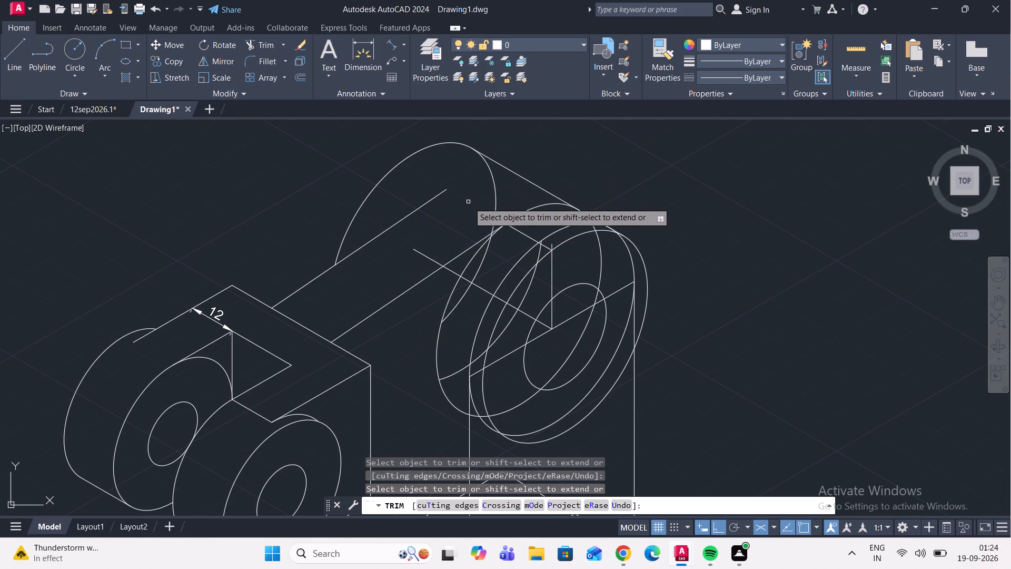
click(504, 221)
click(510, 226)
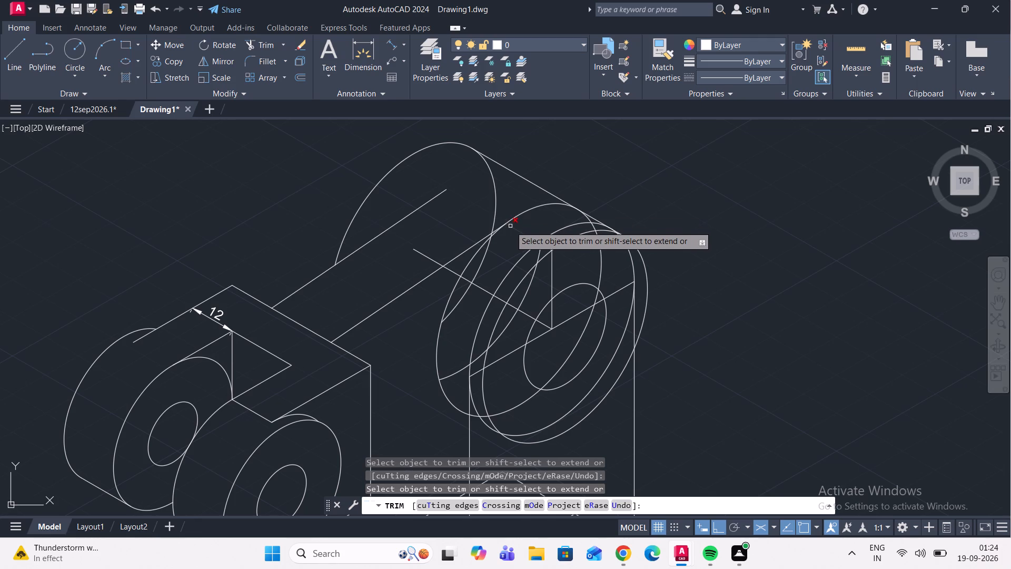
Trim the rear circle's right arc inside the large cylinder and the middle circle's upper arc beyond the second connecting line.
middle_drag(503, 236, 483, 240)
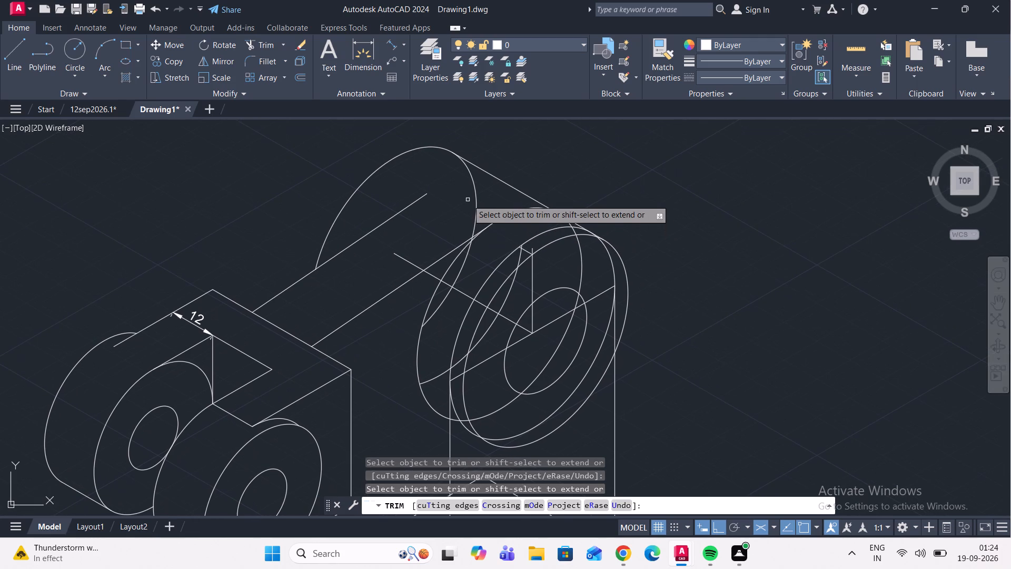
click(476, 190)
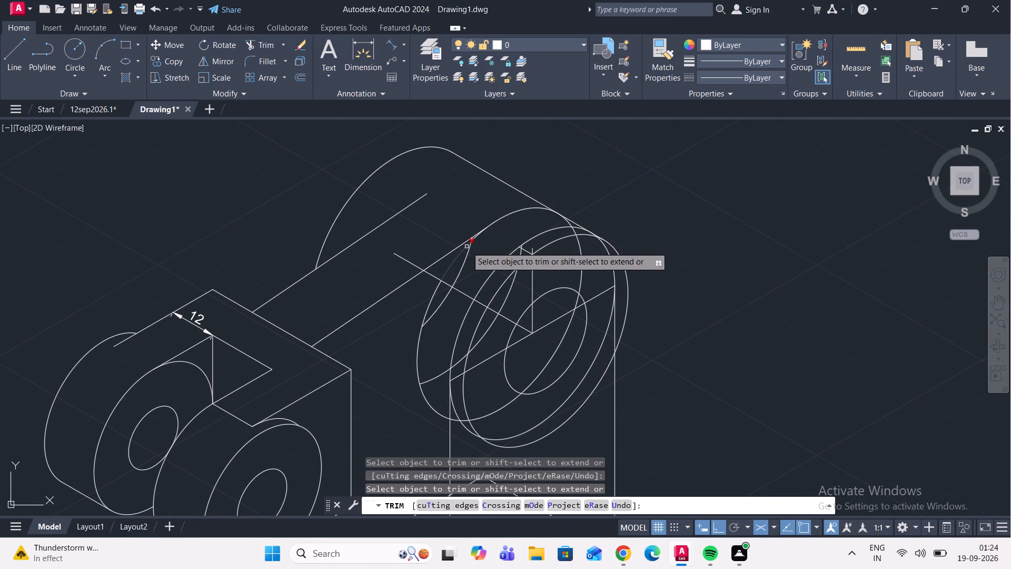
scroll(467, 247, up, 5)
click(479, 218)
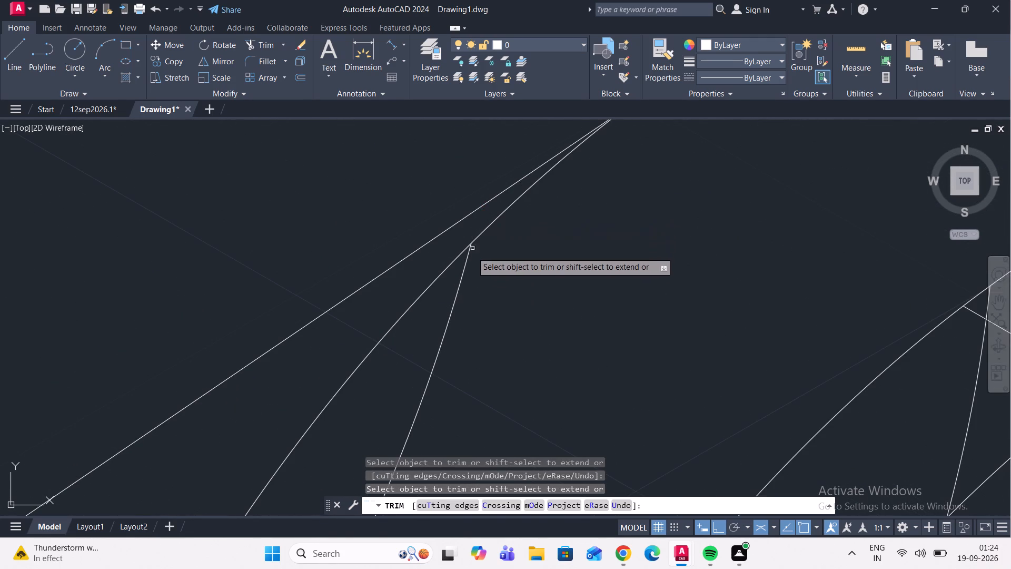
click(467, 264)
scroll(473, 248, down, 5)
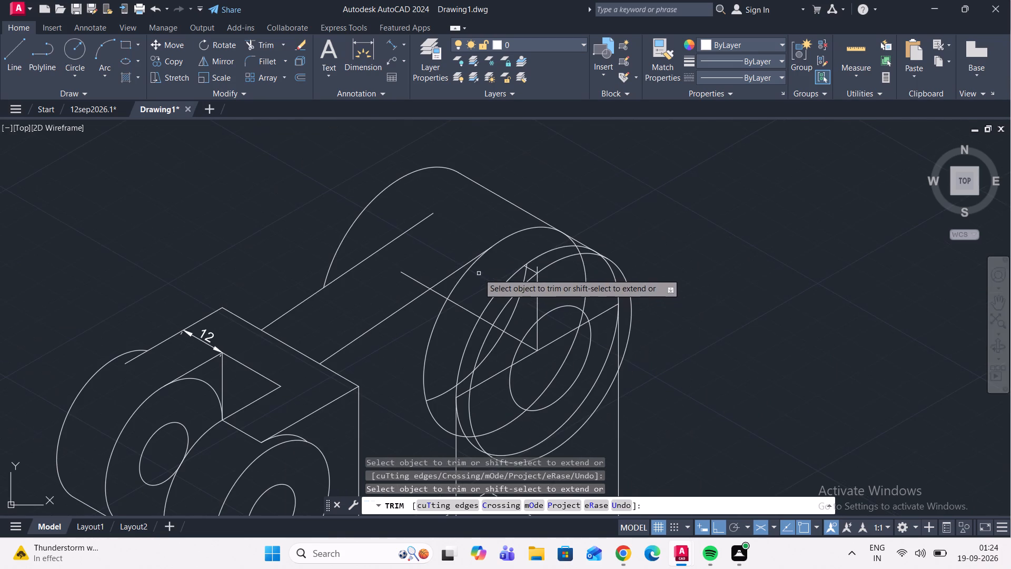
middle_drag(479, 273, 454, 256)
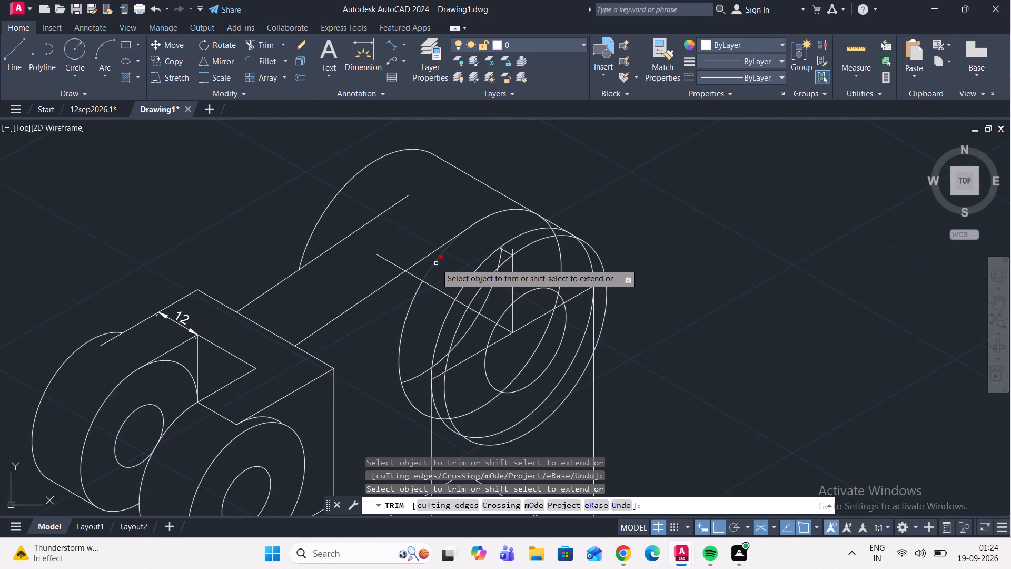
click(486, 218)
Trim away the slanted centre line running from the second connecting line to the centre of the cylinder's hole.
middle_drag(481, 221, 435, 208)
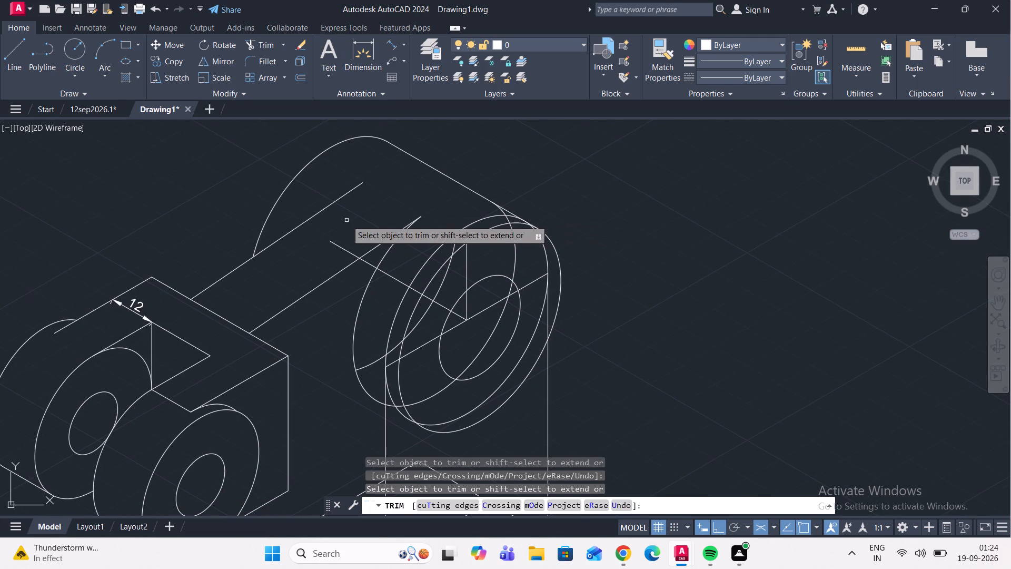
click(349, 251)
click(368, 262)
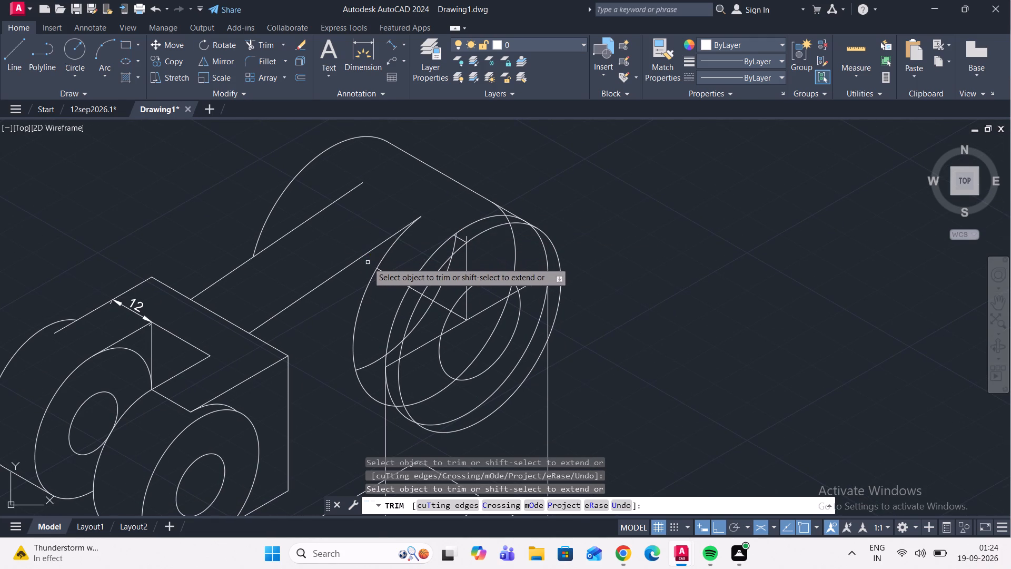
click(386, 273)
click(420, 292)
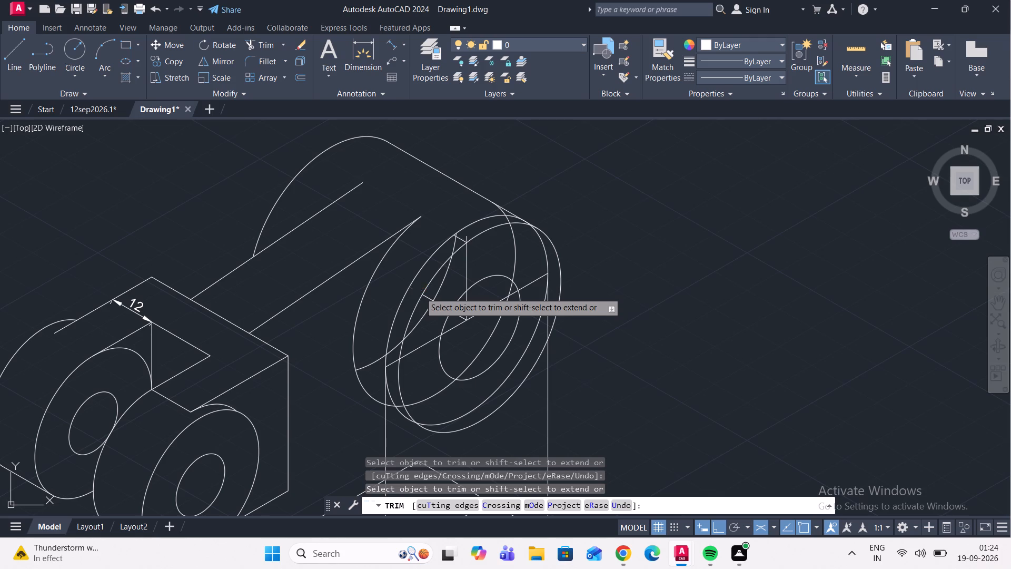
click(428, 296)
click(444, 305)
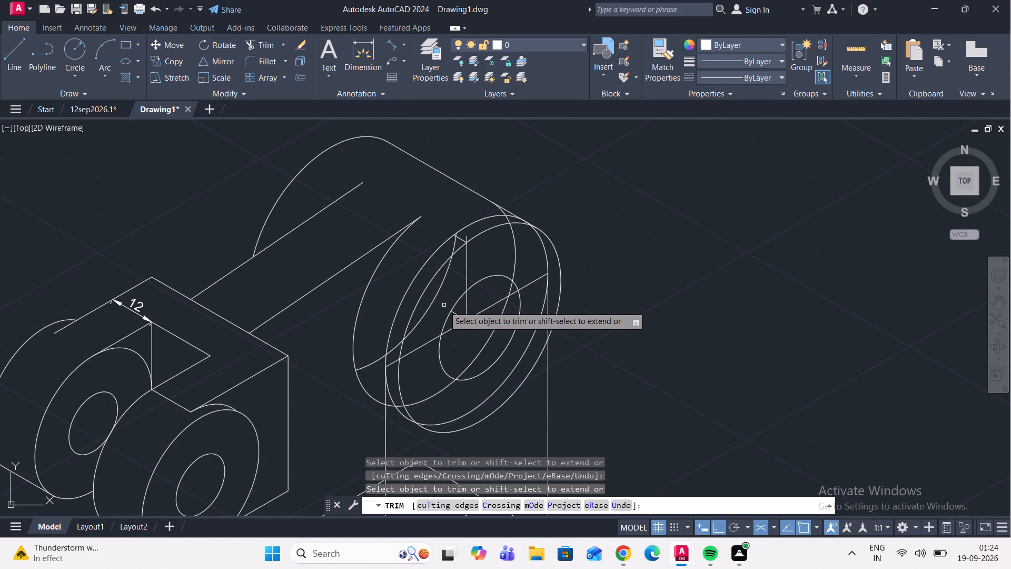
click(460, 315)
Trim away the vertical centre line above the hole's centre and the short slanted pieces left at its top.
click(467, 311)
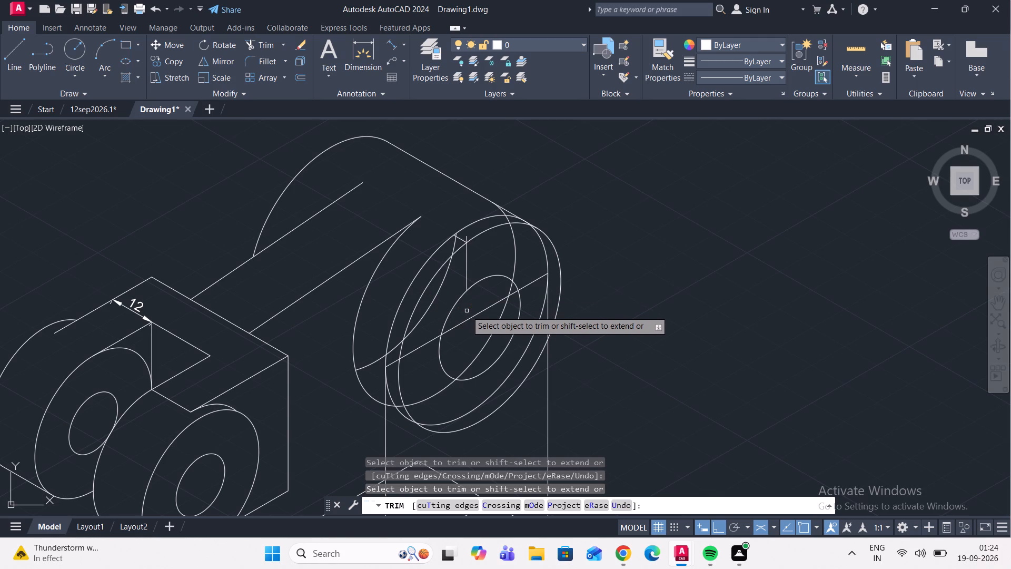
drag(466, 281, 465, 274)
scroll(463, 240, up, 2)
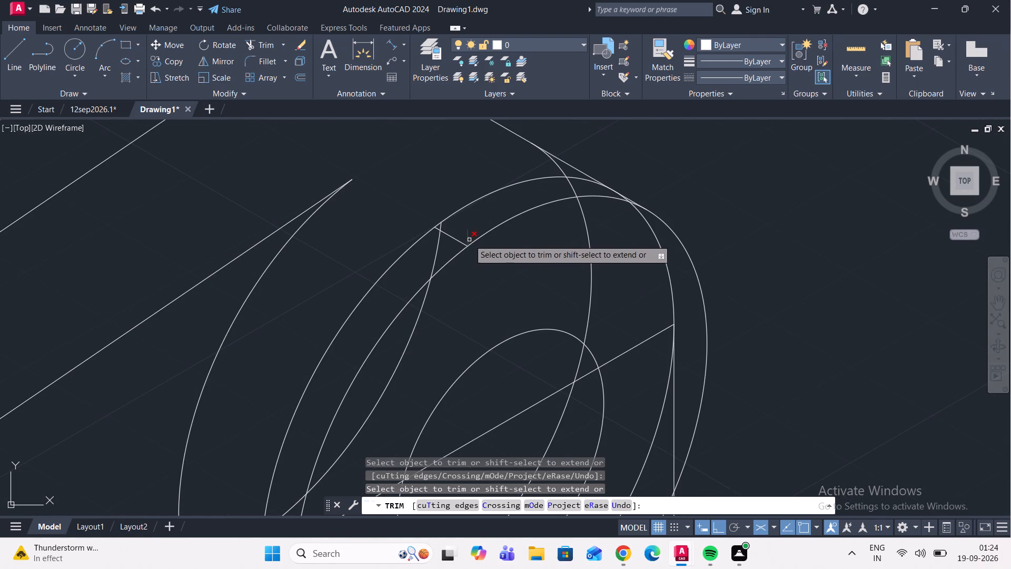
click(470, 239)
click(466, 238)
click(459, 241)
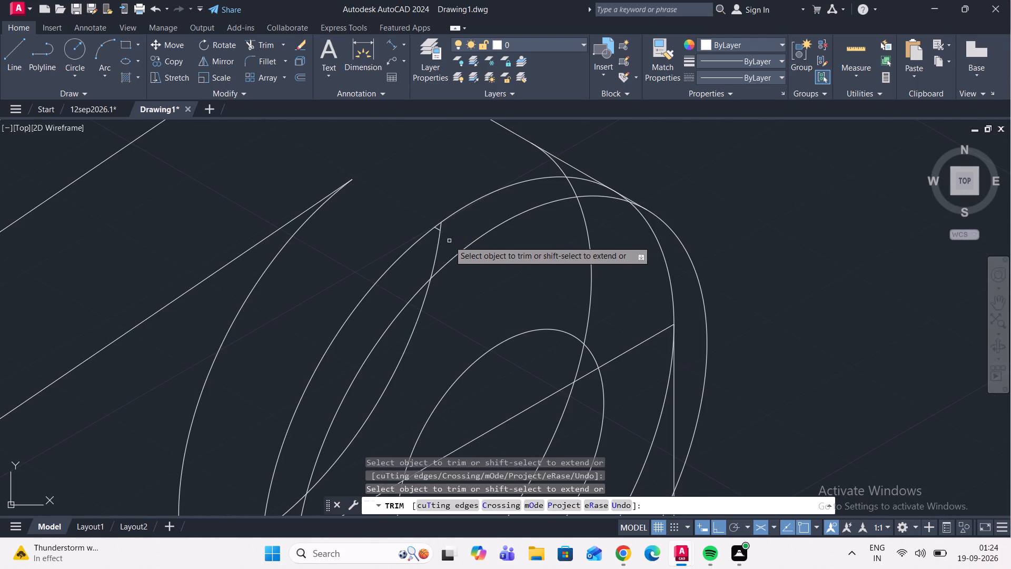
scroll(443, 230, up, 3)
click(418, 229)
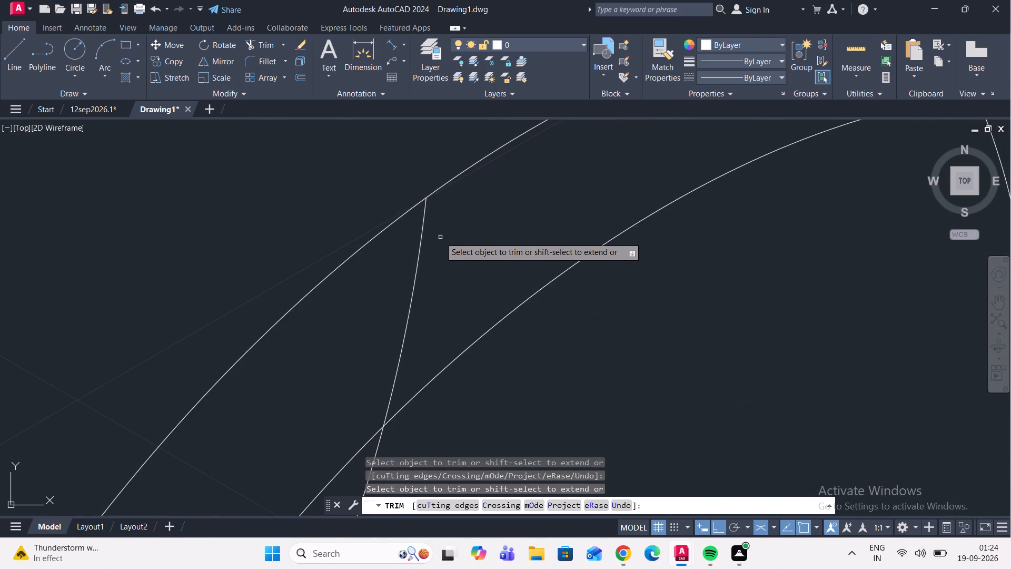
Trim the left arc of the circle just behind the front circle, above the upright's slanted top edge.
scroll(441, 237, down, 1)
middle_drag(439, 239, 437, 232)
scroll(438, 238, down, 5)
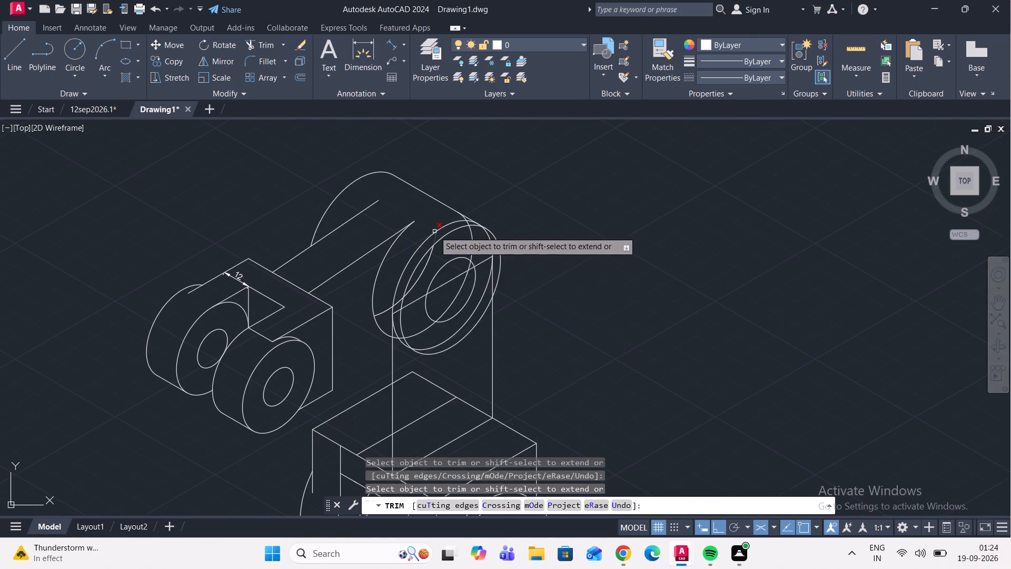
scroll(410, 329, up, 1)
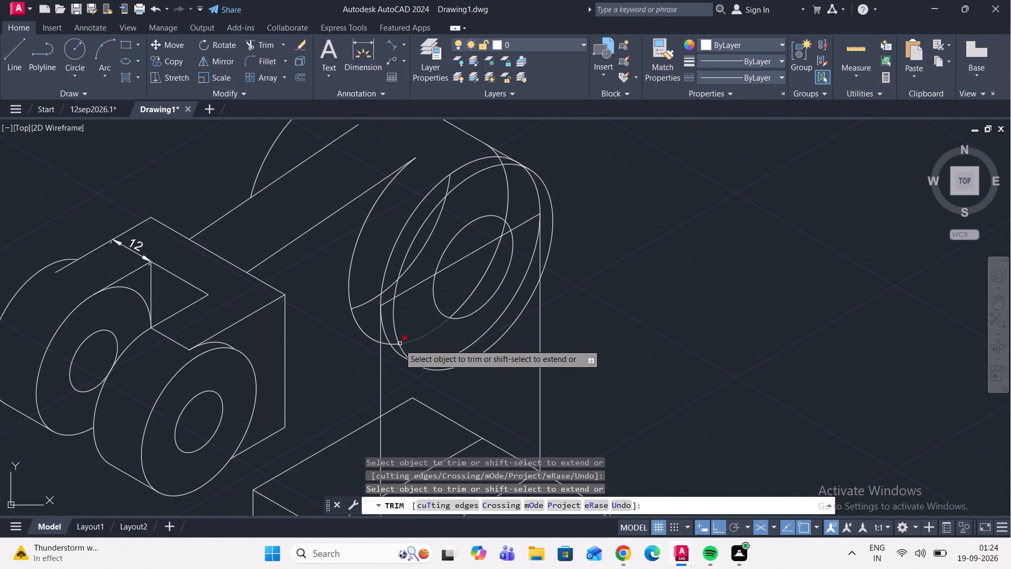
scroll(375, 313, up, 1)
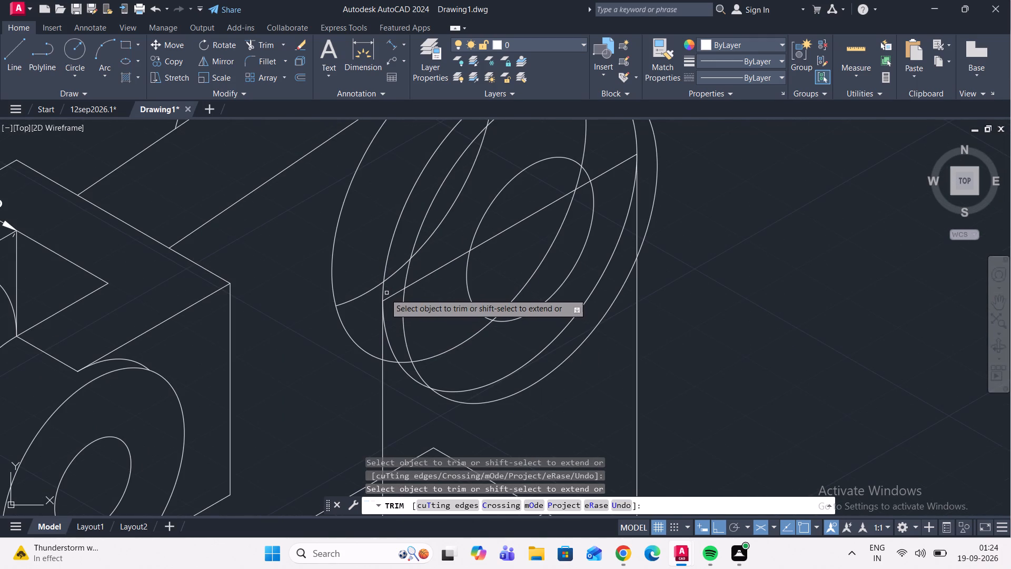
click(382, 293)
click(385, 270)
Trim away the stray curve crossing the cylinder face and the leftover top arc of the circle behind the front one.
middle_drag(378, 244, 340, 280)
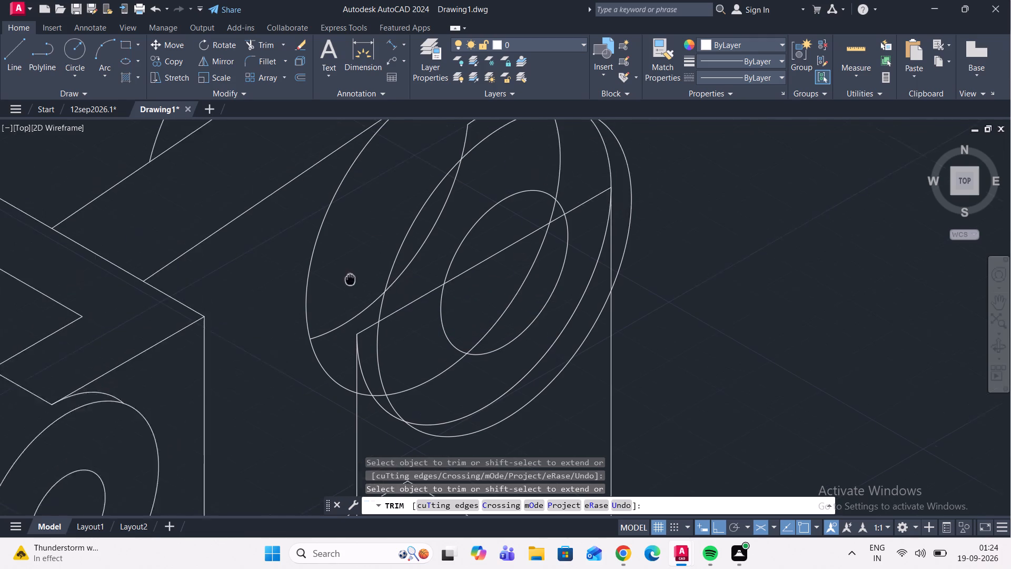
middle_drag(340, 280, 309, 270)
scroll(339, 201, down, 2)
middle_drag(339, 197, 338, 220)
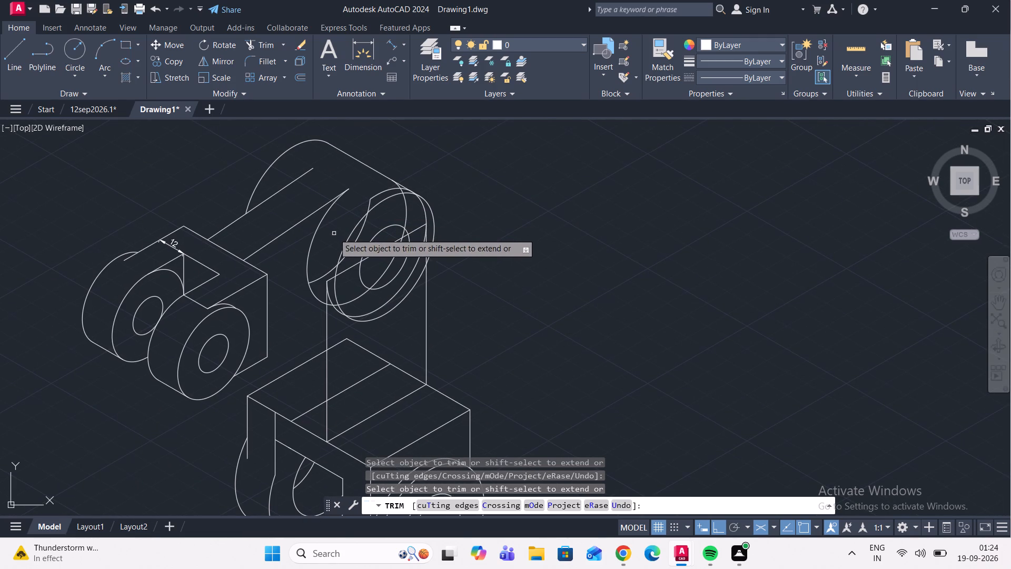
click(320, 280)
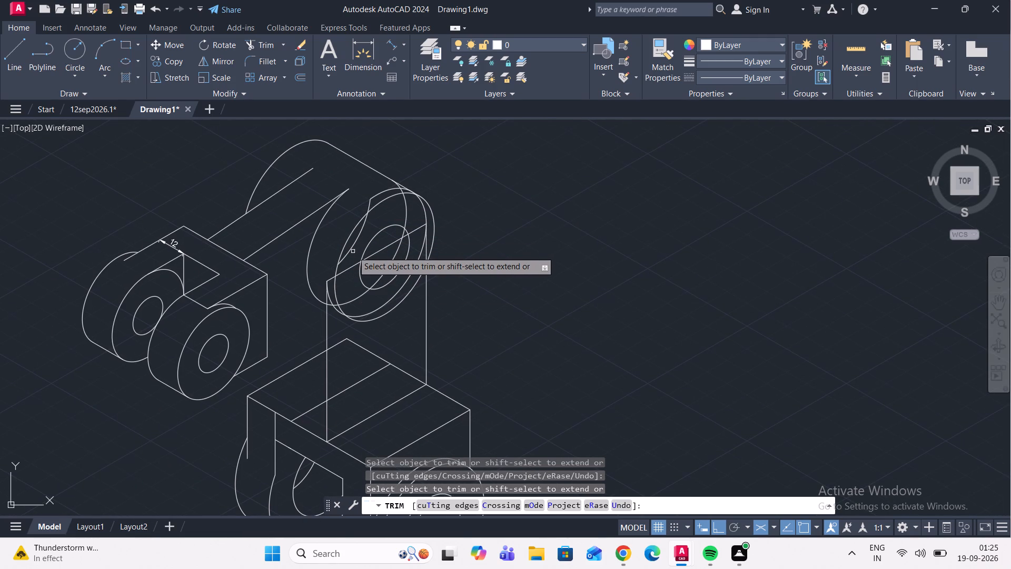
click(350, 252)
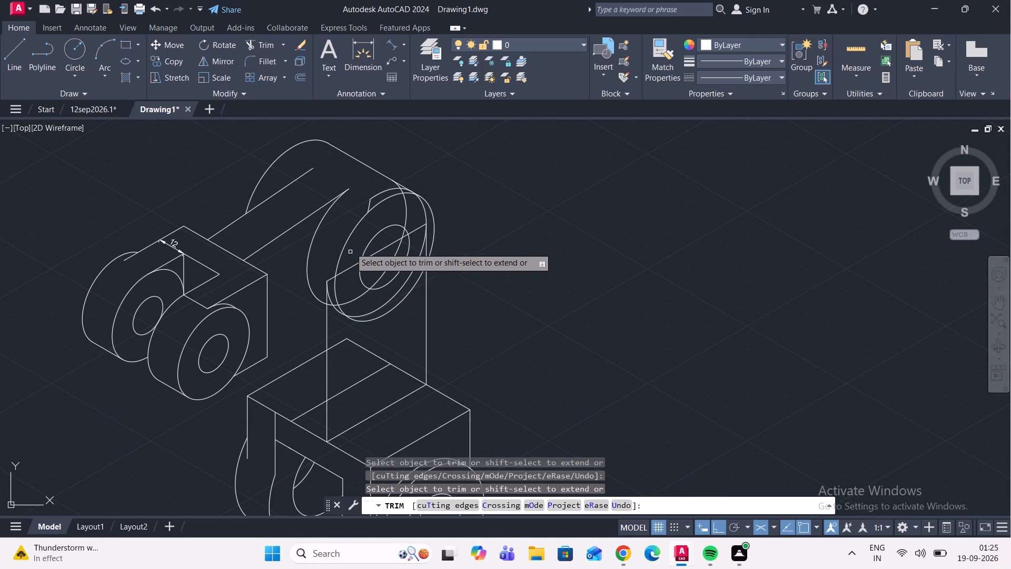
click(369, 204)
click(373, 197)
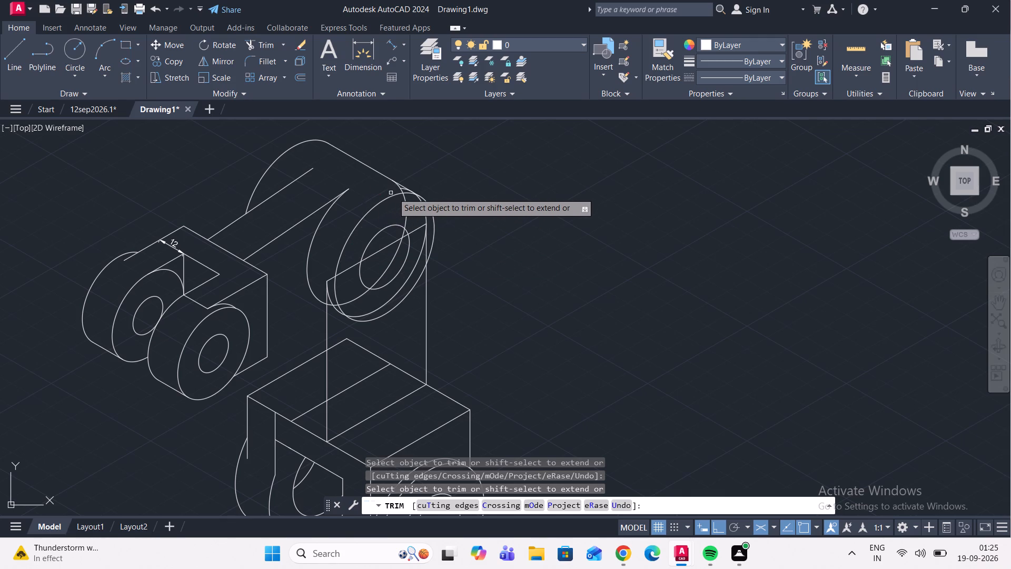
Trim the short leftover arcs and the small overlapping piece where the upper tangent line meets the front circle.
scroll(398, 194, up, 4)
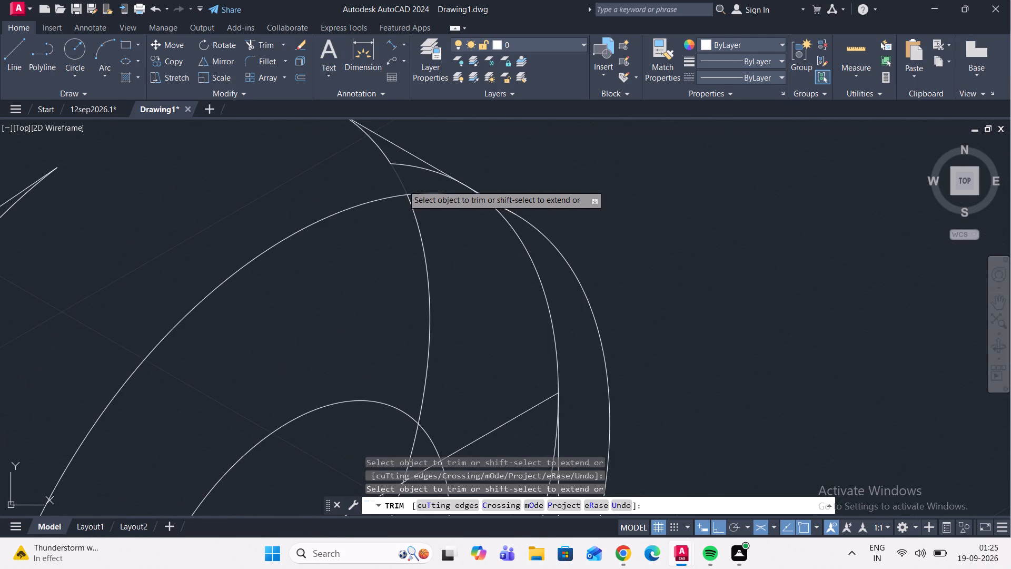
click(403, 185)
middle_drag(392, 168, 388, 216)
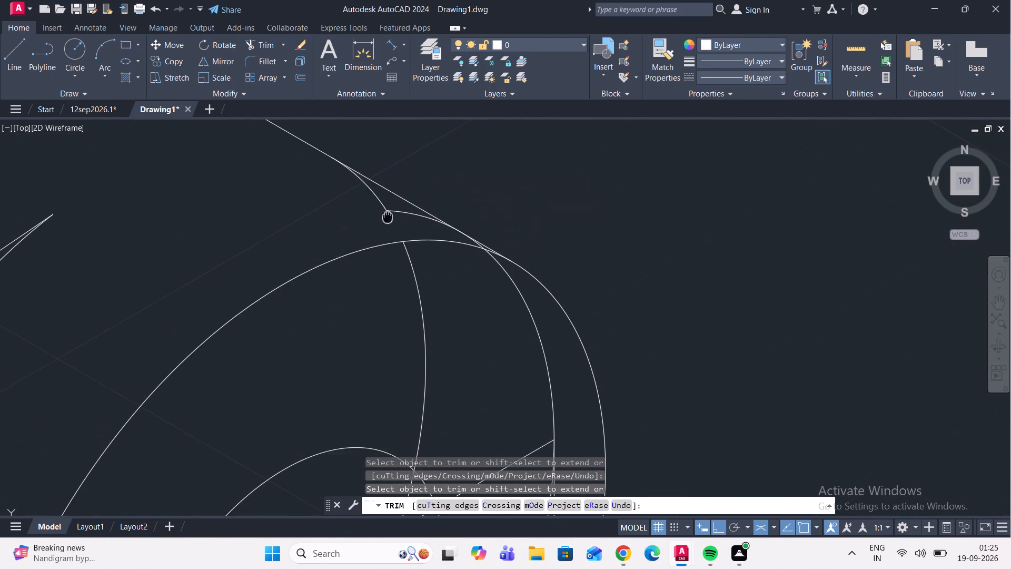
middle_drag(388, 216, 387, 217)
click(388, 209)
double_click(385, 213)
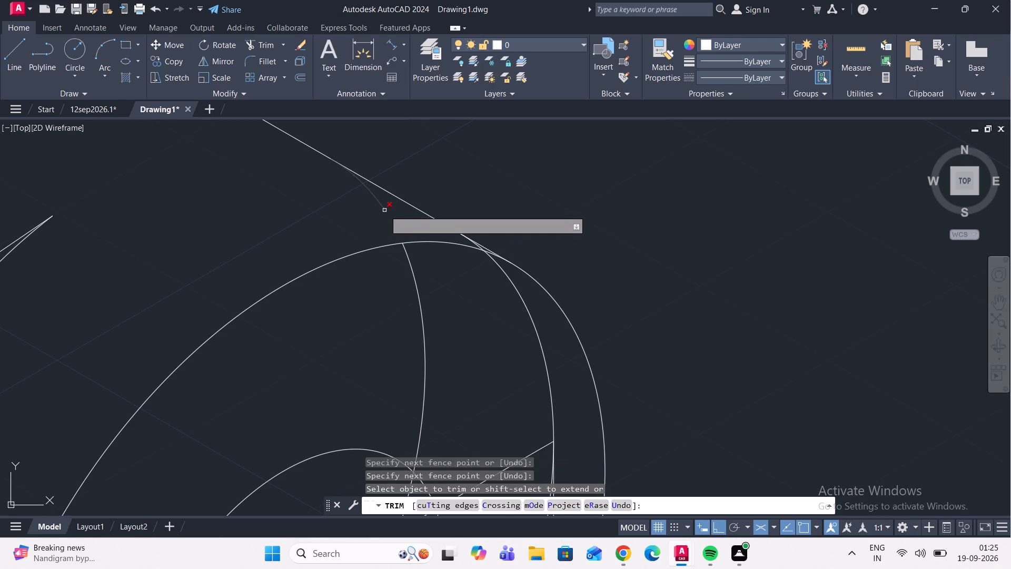
click(384, 210)
scroll(371, 205, down, 3)
scroll(387, 195, up, 2)
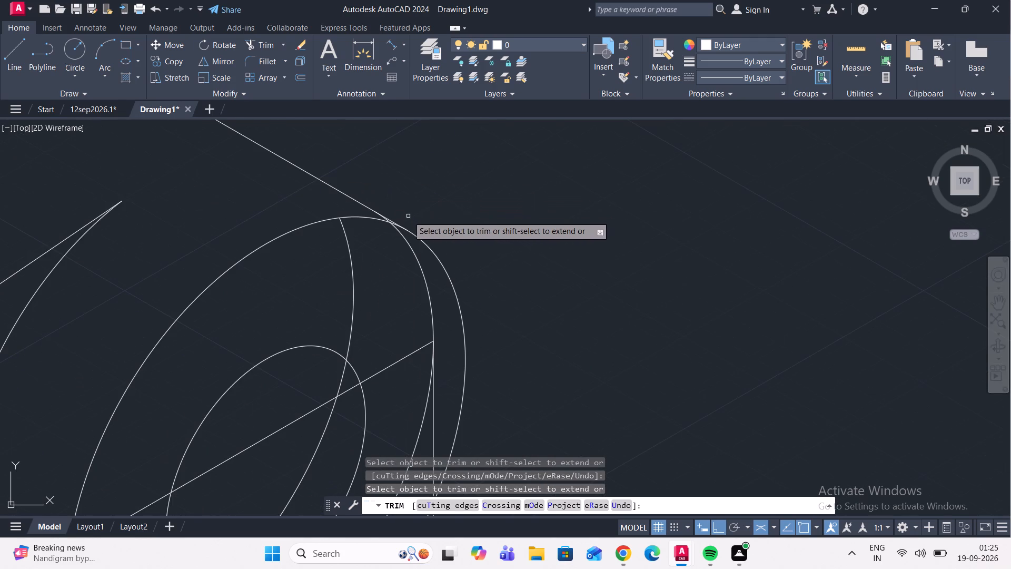
scroll(394, 219, up, 5)
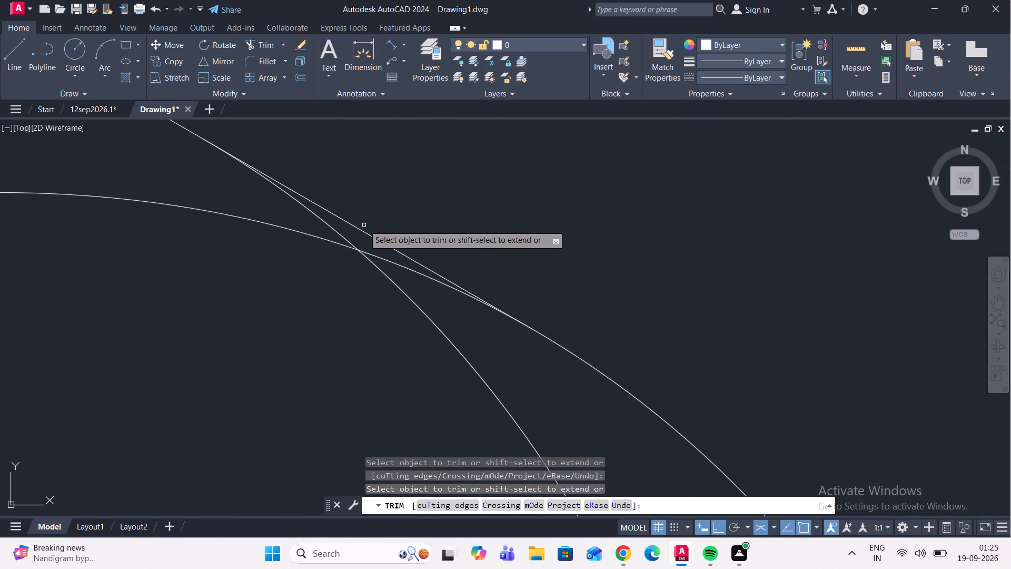
click(361, 231)
Trim the lower arc of the circle behind the front one where it runs inside the front circle.
scroll(372, 180, down, 4)
scroll(411, 203, down, 3)
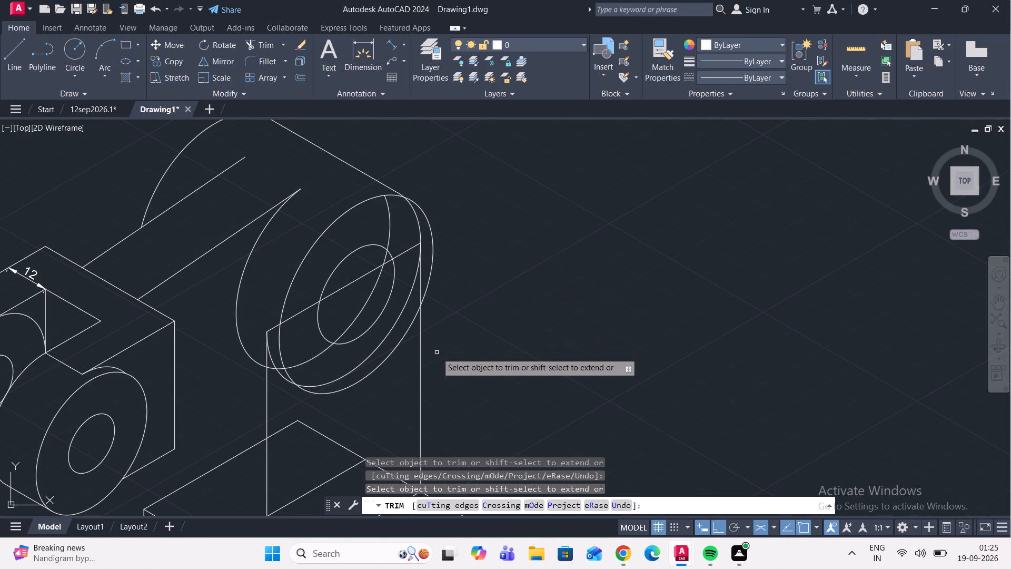
scroll(306, 385, up, 1)
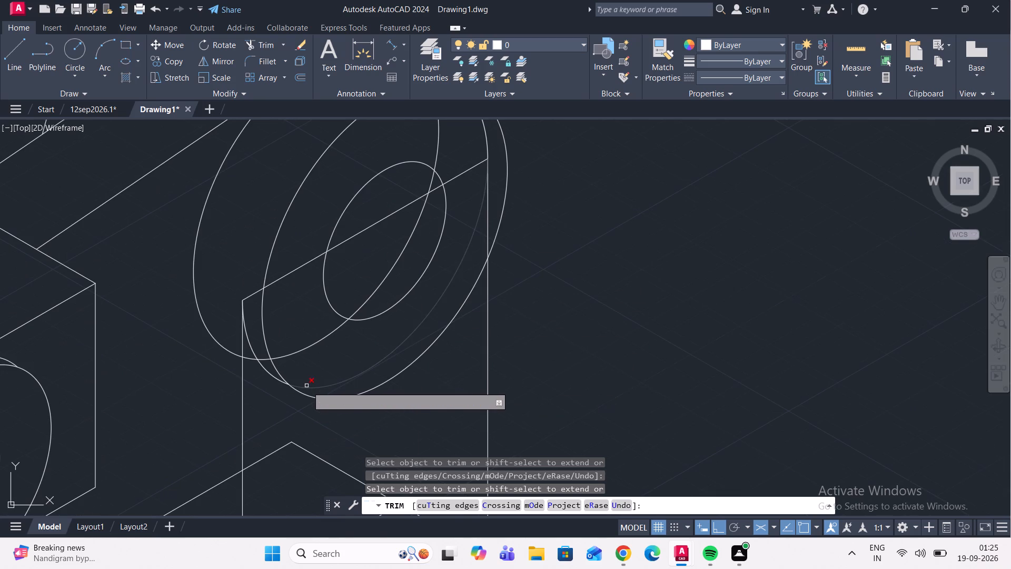
click(307, 386)
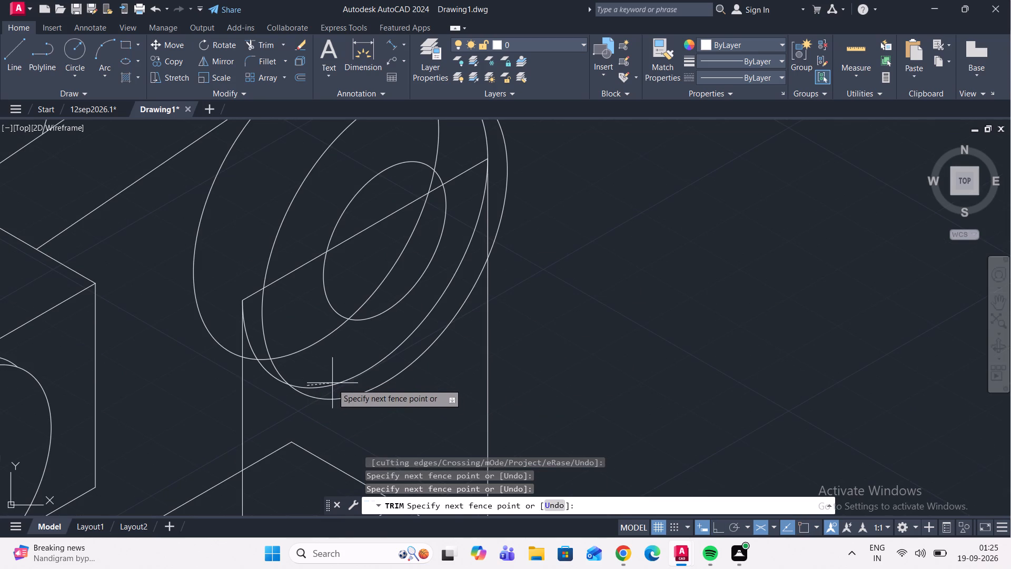
click(338, 386)
Trim the upright's vertical edge, the remaining right-hand arc and the slanted edge's outer segment inside the front circle.
middle_drag(361, 353, 330, 400)
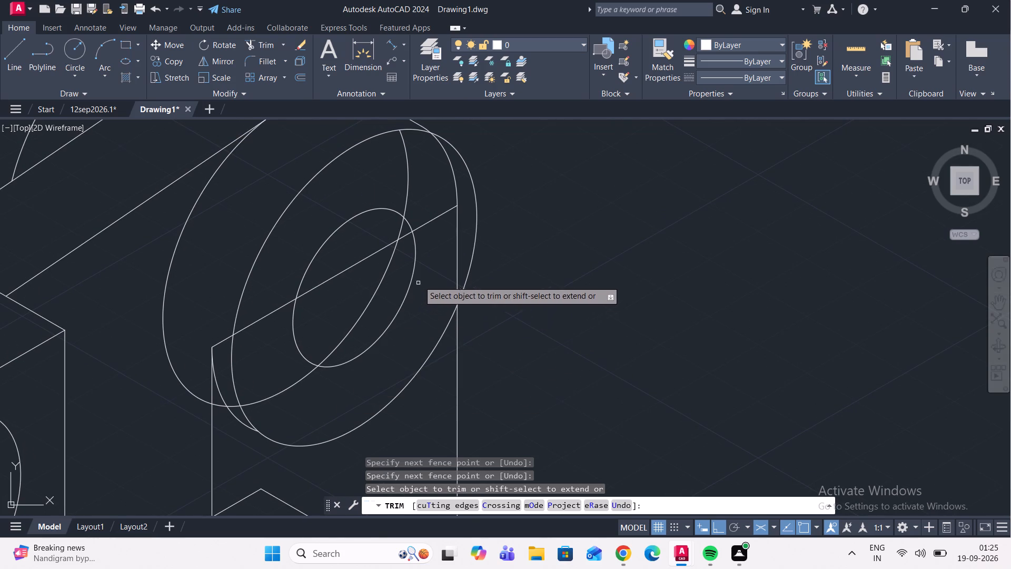
click(456, 252)
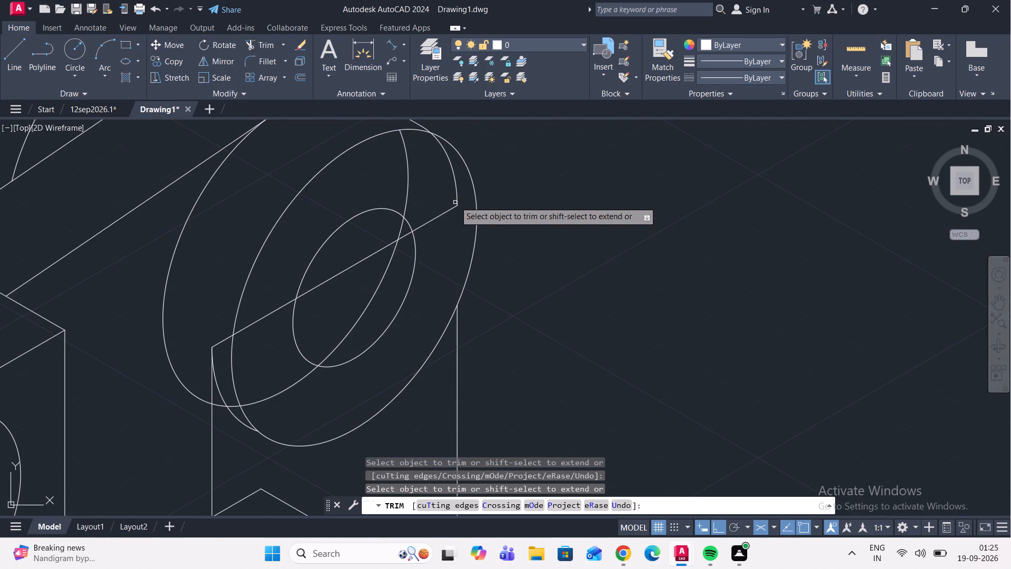
click(455, 200)
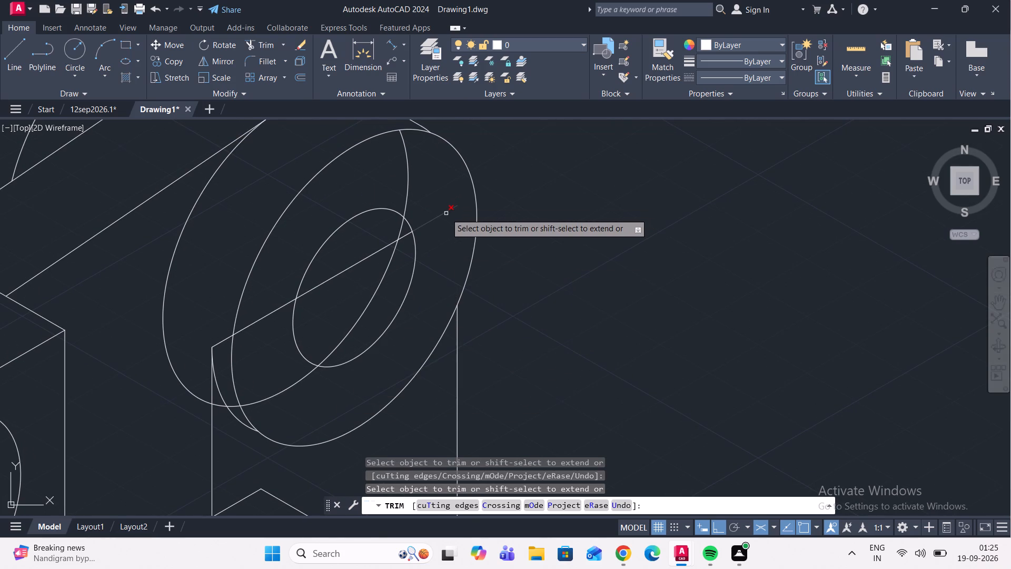
click(446, 213)
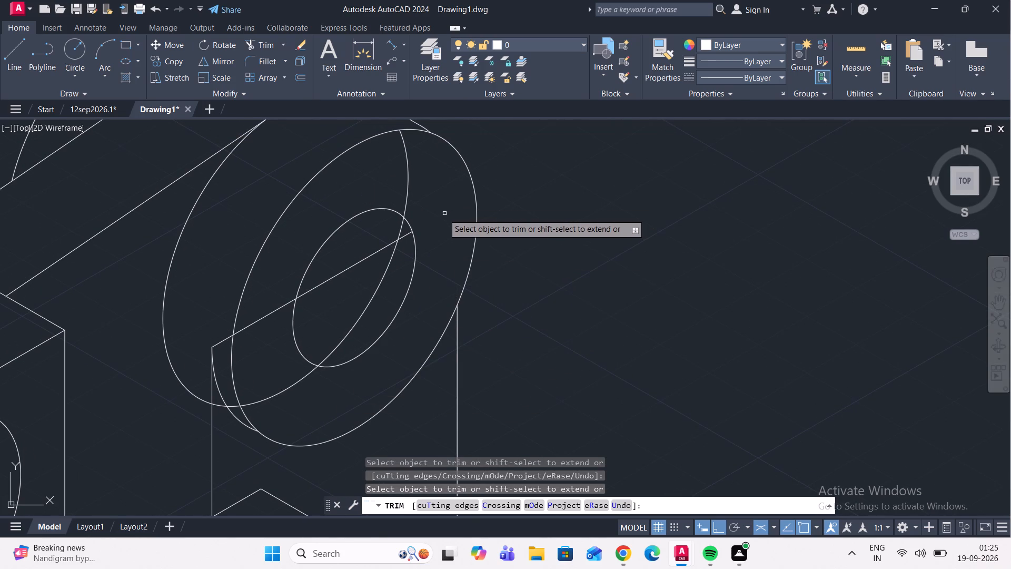
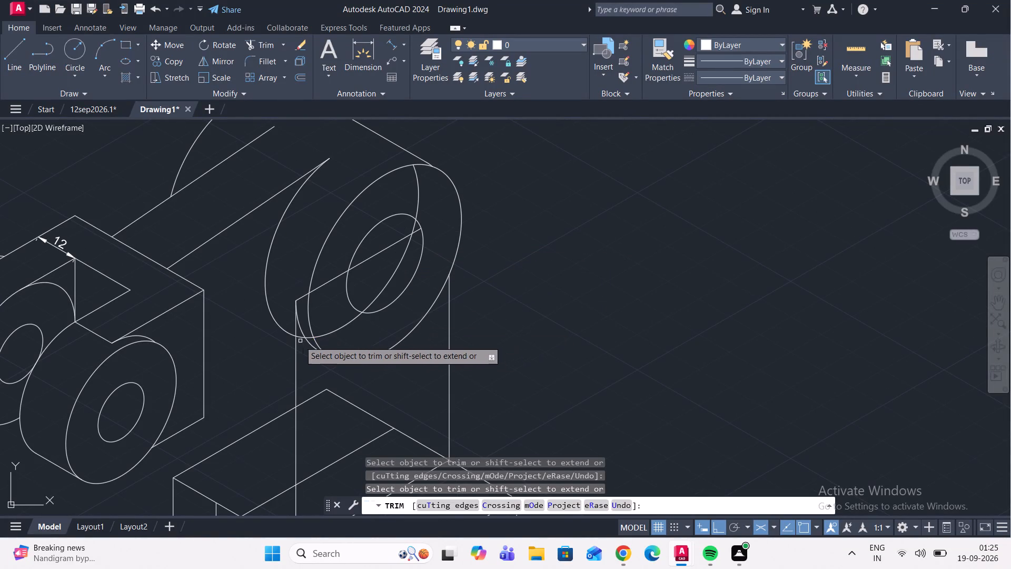
Draw an isometric line from the upright's top corner back past the arc of the circle behind the front one.
scroll(294, 338, up, 2)
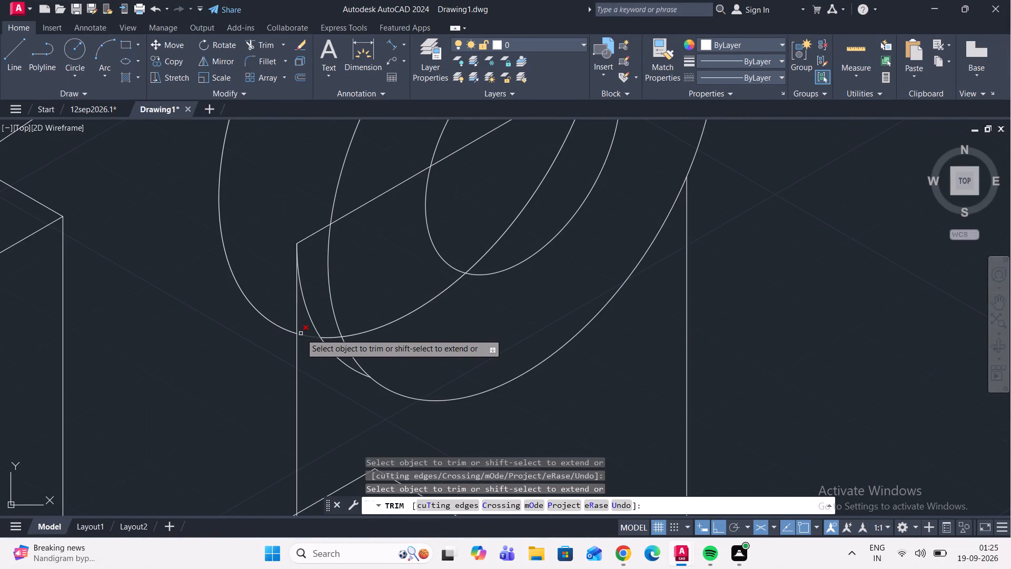
click(8, 57)
click(296, 247)
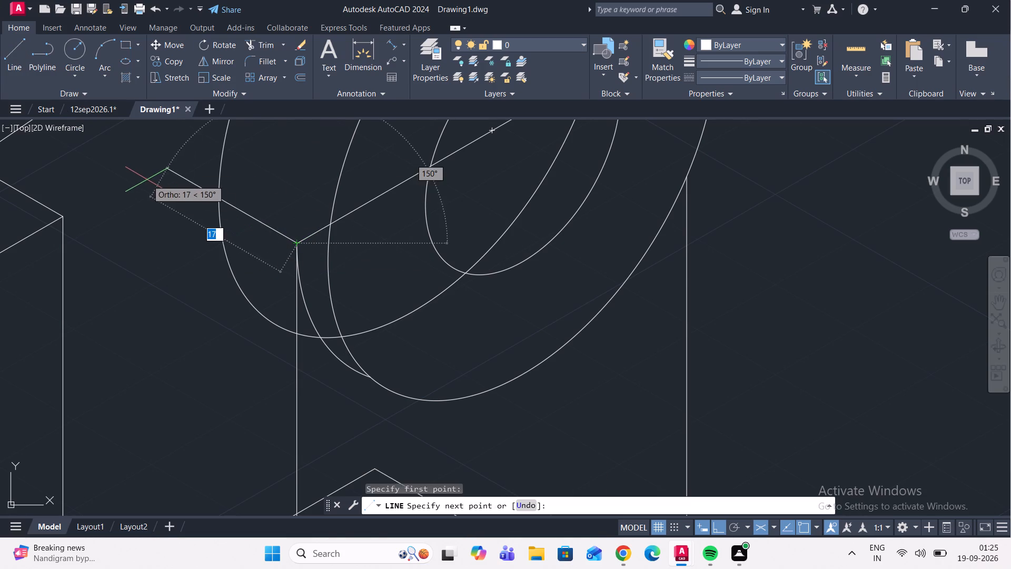
scroll(157, 186, up, 1)
click(168, 185)
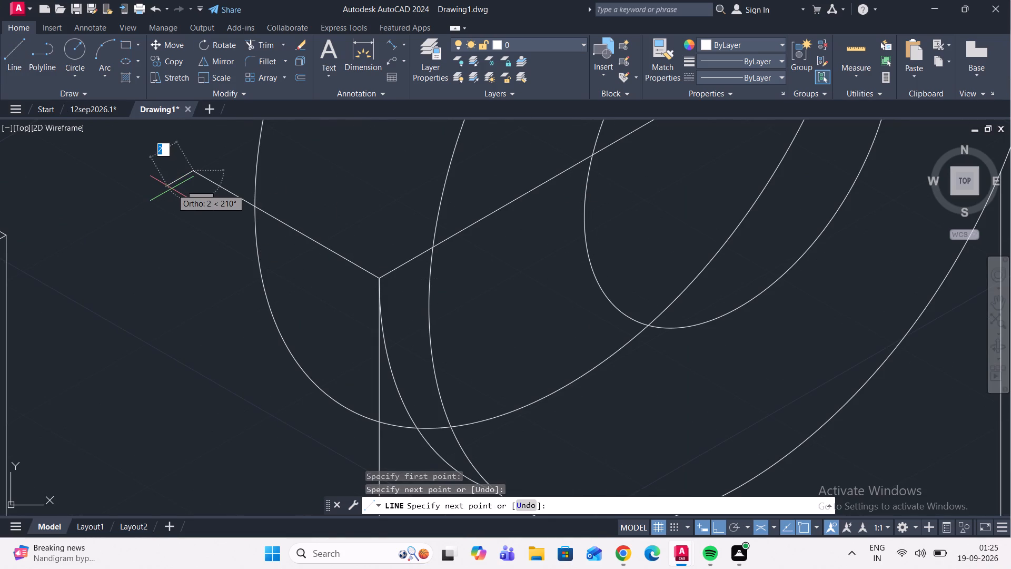
key(Escape)
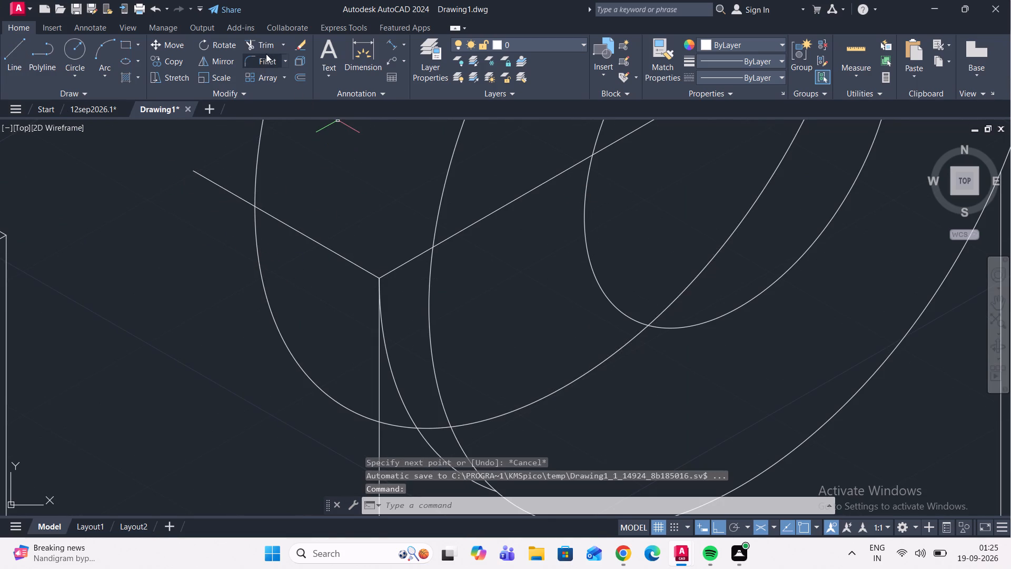
Trim the lower arc of the circle behind the front one, from the new line up to the hole's edge.
click(264, 48)
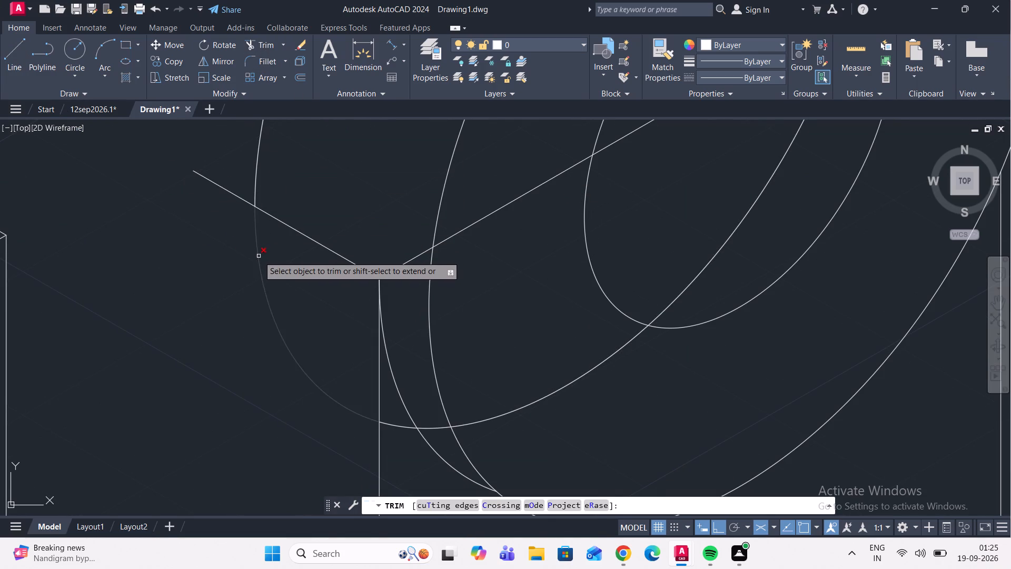
double_click(259, 257)
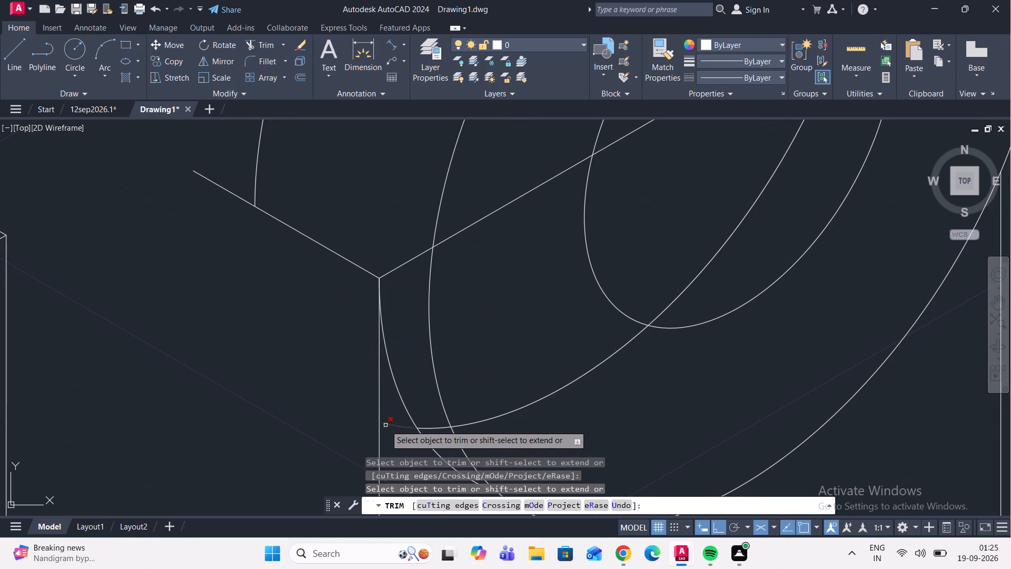
click(385, 425)
middle_drag(385, 424, 328, 362)
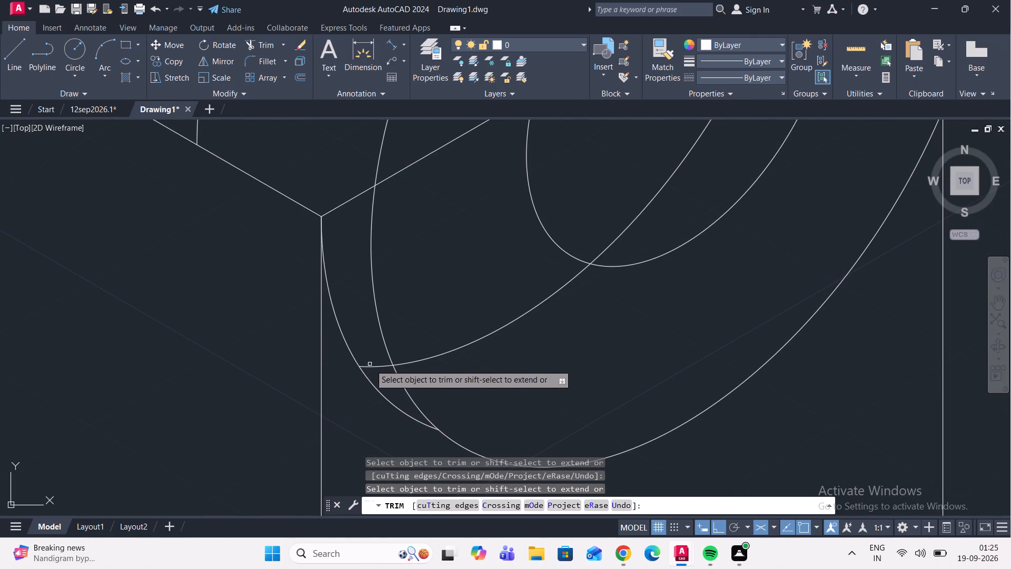
click(373, 366)
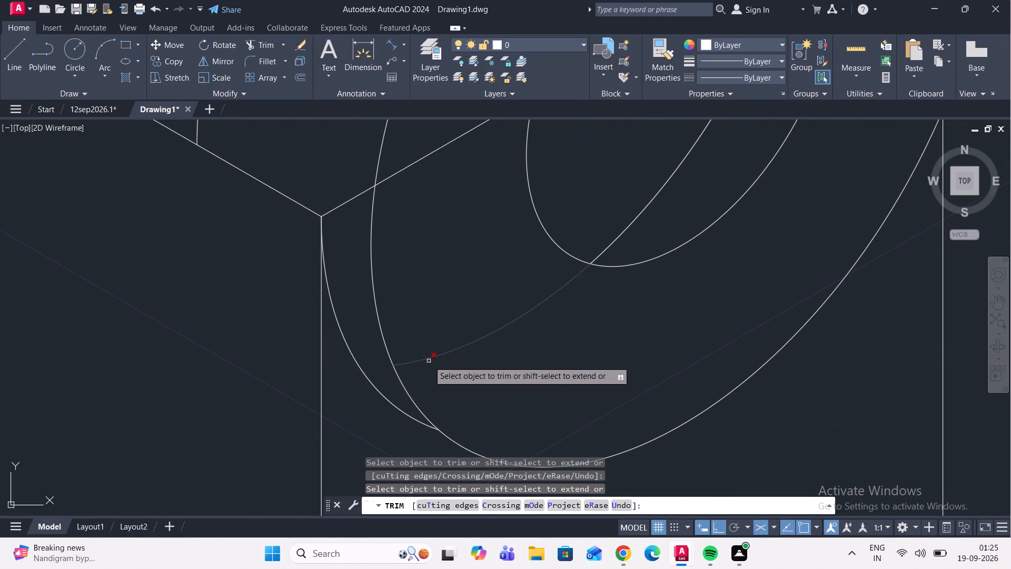
click(428, 357)
Trim the remaining rear arc pieces inside the hole and between the hole and the front circle's top.
middle_drag(475, 370, 429, 403)
scroll(463, 384, down, 2)
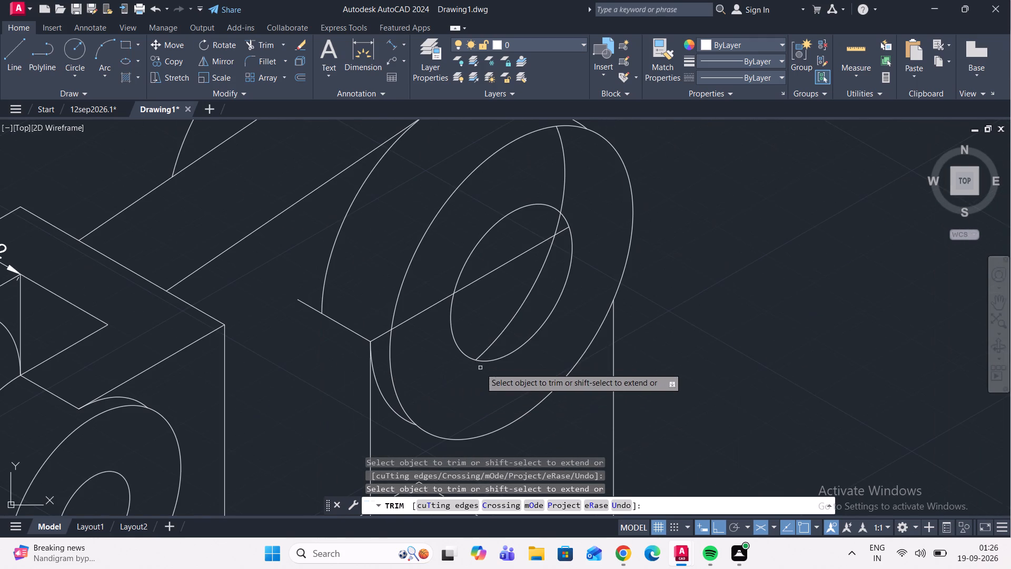
click(502, 333)
middle_drag(504, 327, 425, 452)
scroll(480, 351, up, 1)
click(474, 349)
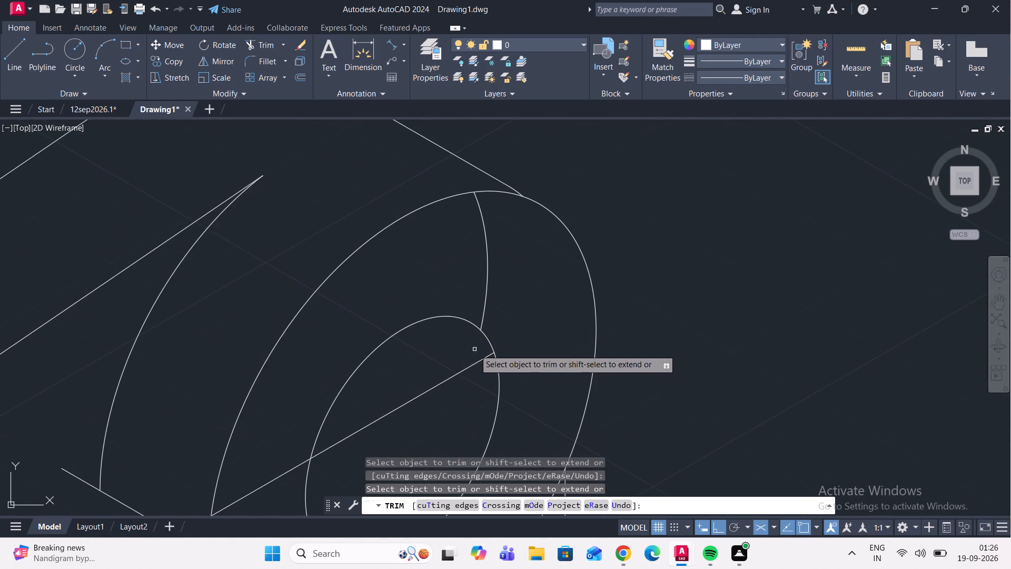
click(485, 304)
Examine the junction where the cylinder's upper tangent line meets the front circle.
scroll(492, 280, down, 2)
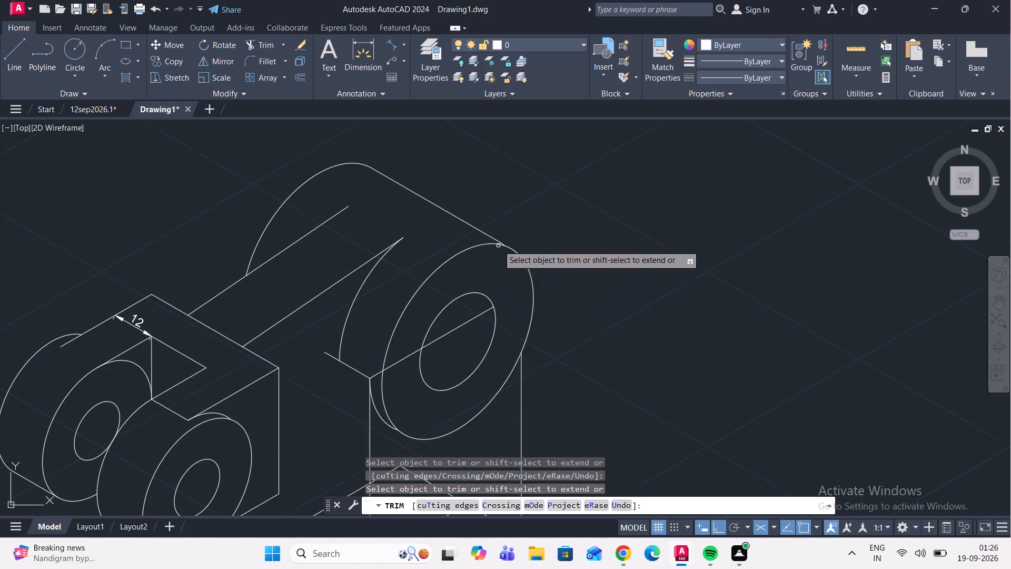
scroll(499, 243, up, 5)
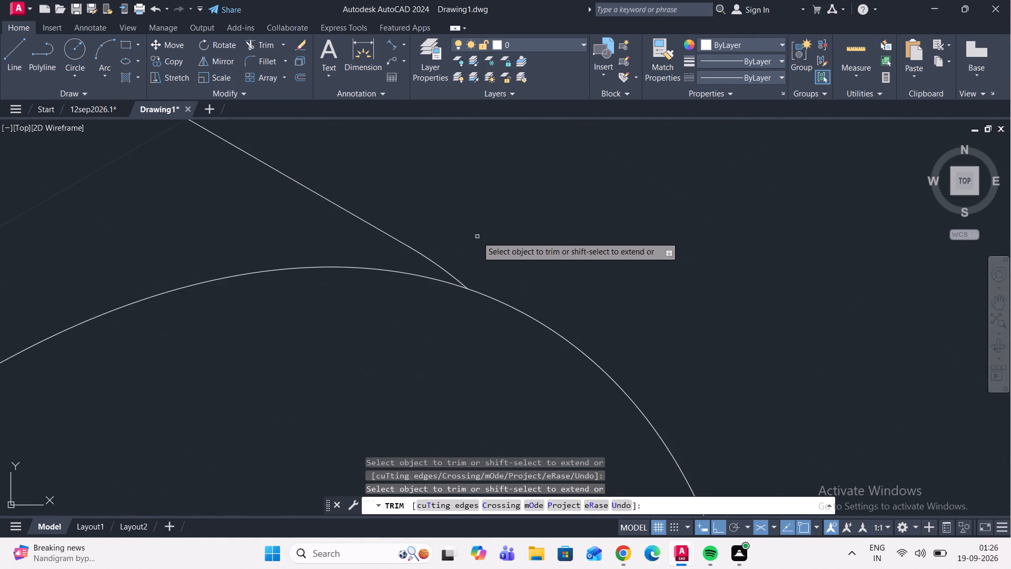
scroll(477, 237, up, 3)
scroll(439, 231, down, 6)
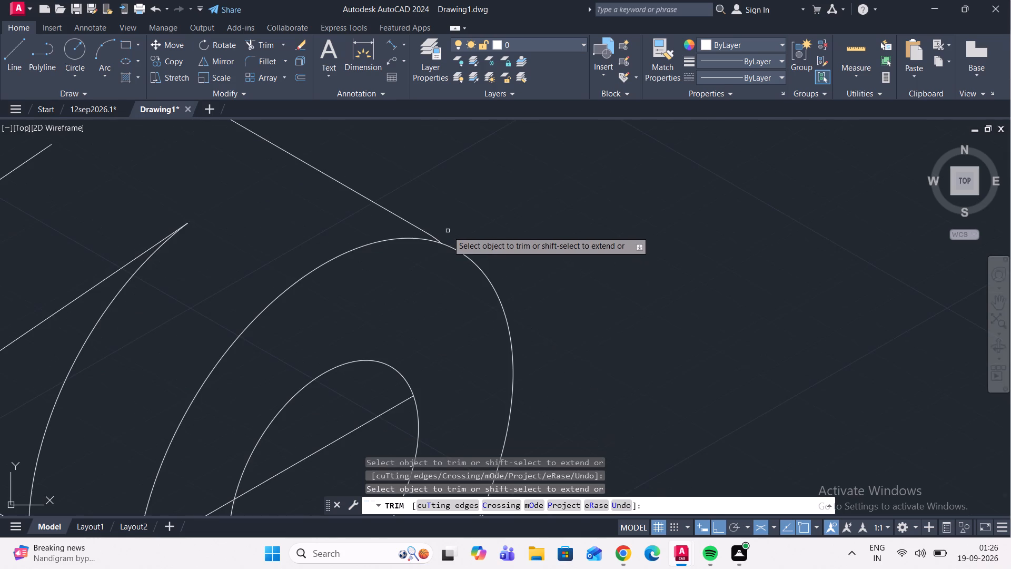
middle_drag(454, 233, 453, 258)
scroll(455, 251, down, 2)
scroll(447, 263, up, 2)
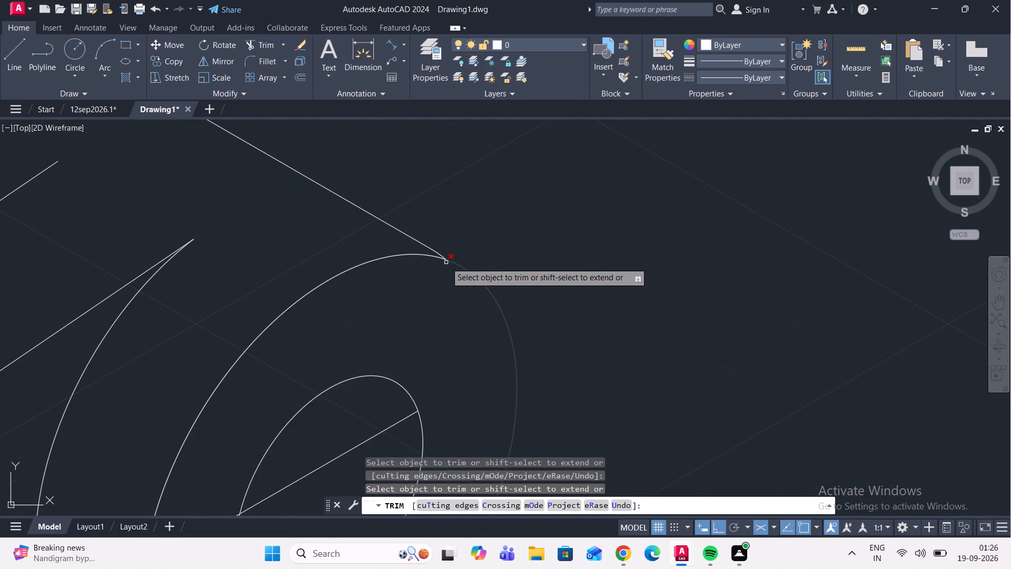
scroll(446, 262, up, 6)
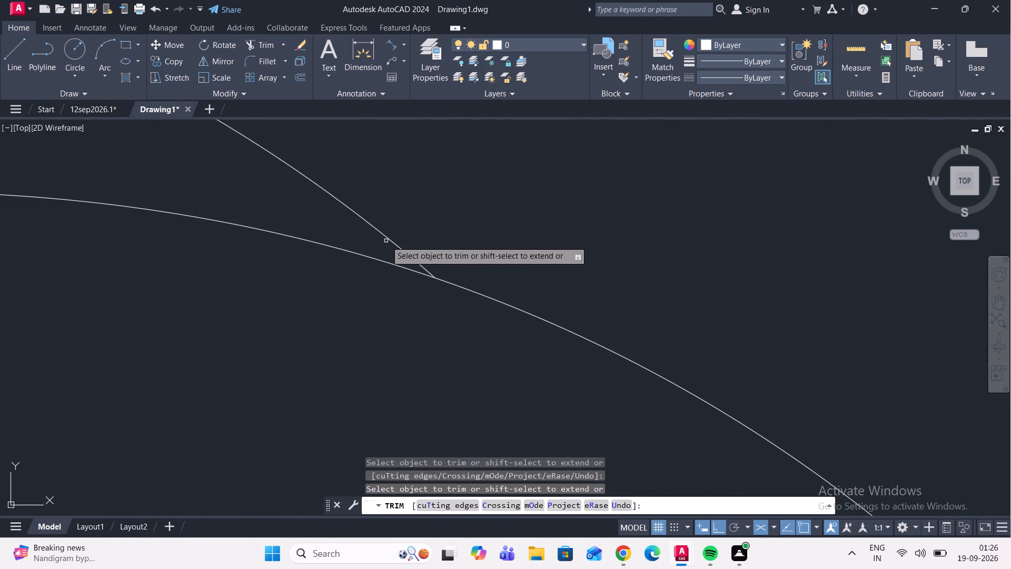
scroll(445, 227, down, 8)
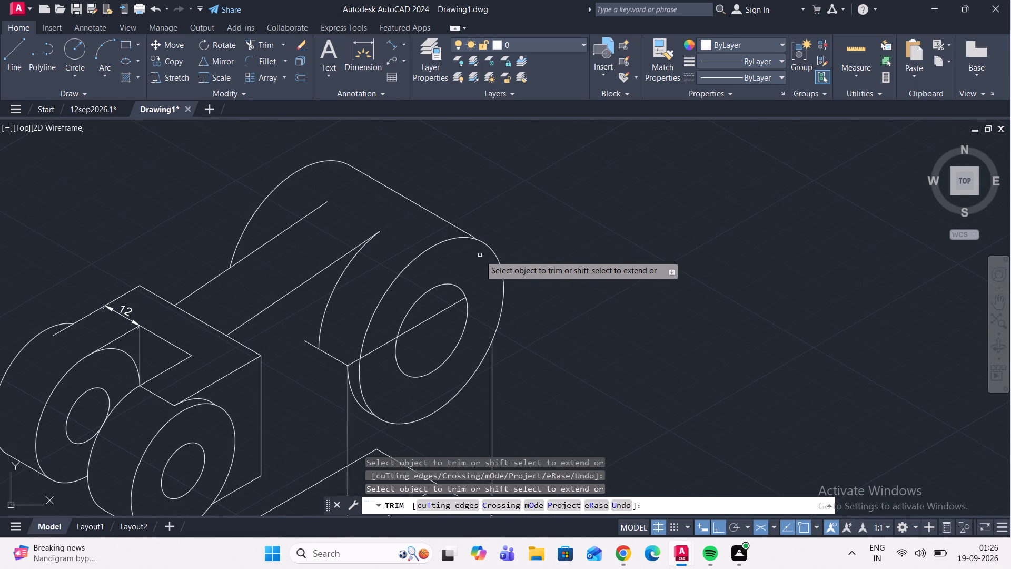
scroll(472, 237, up, 1)
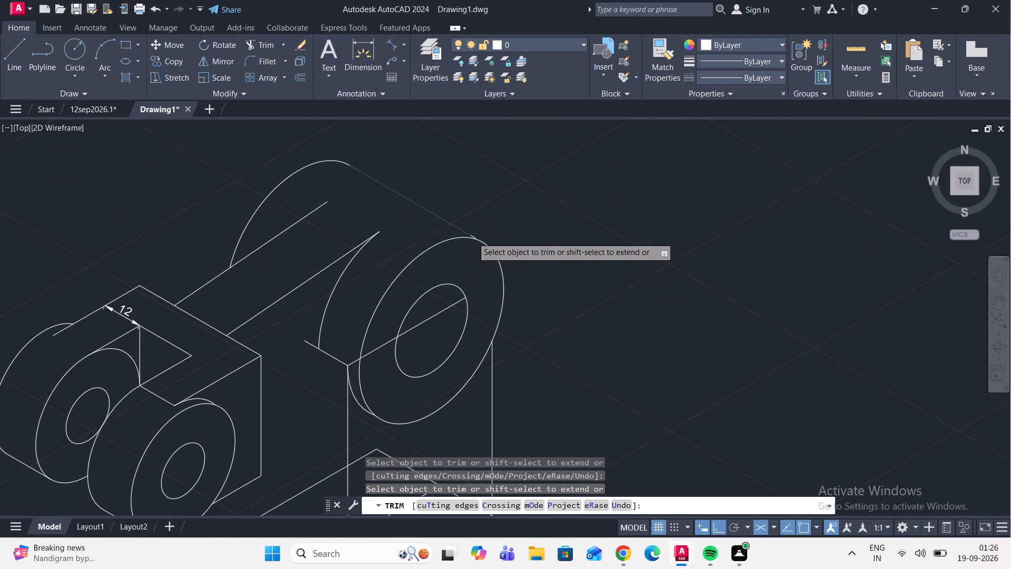
scroll(472, 237, up, 1)
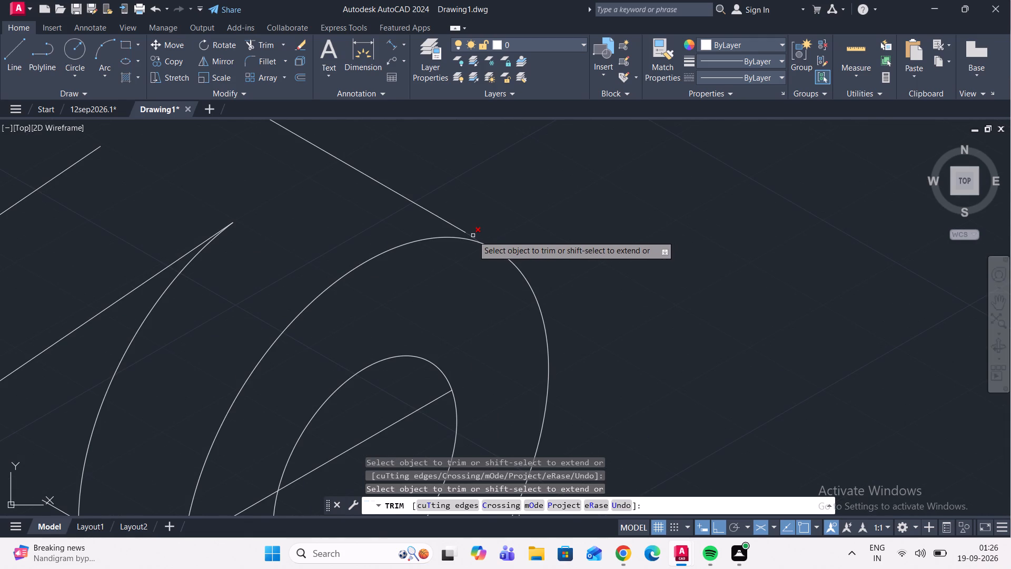
scroll(483, 275, down, 2)
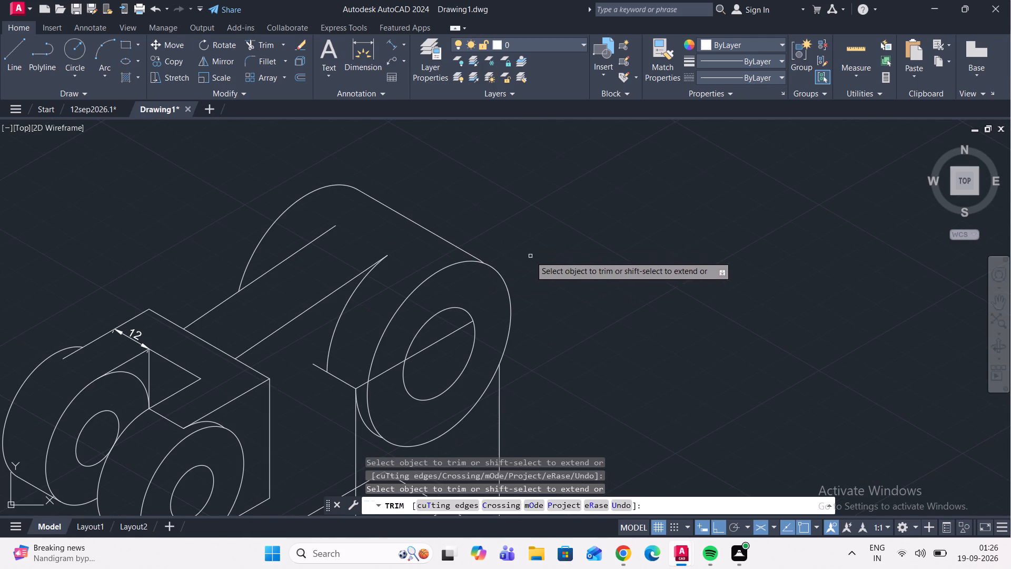
Draw a vertical line 36 units down from the point where the arm's front edge meets the clevis block's top edge.
middle_drag(467, 416, 497, 359)
middle_drag(433, 379, 455, 335)
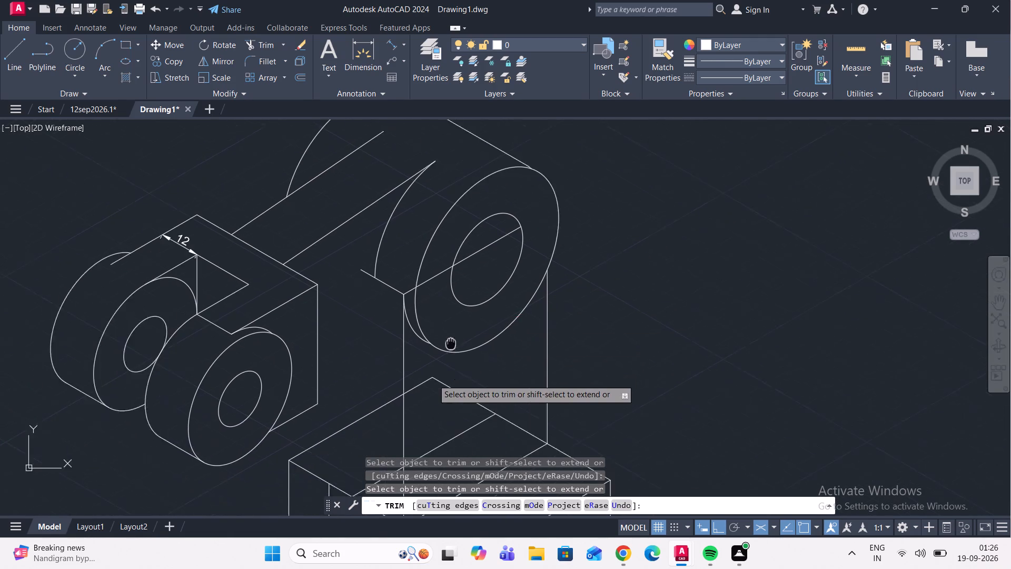
middle_drag(455, 335, 488, 317)
middle_drag(497, 398, 492, 368)
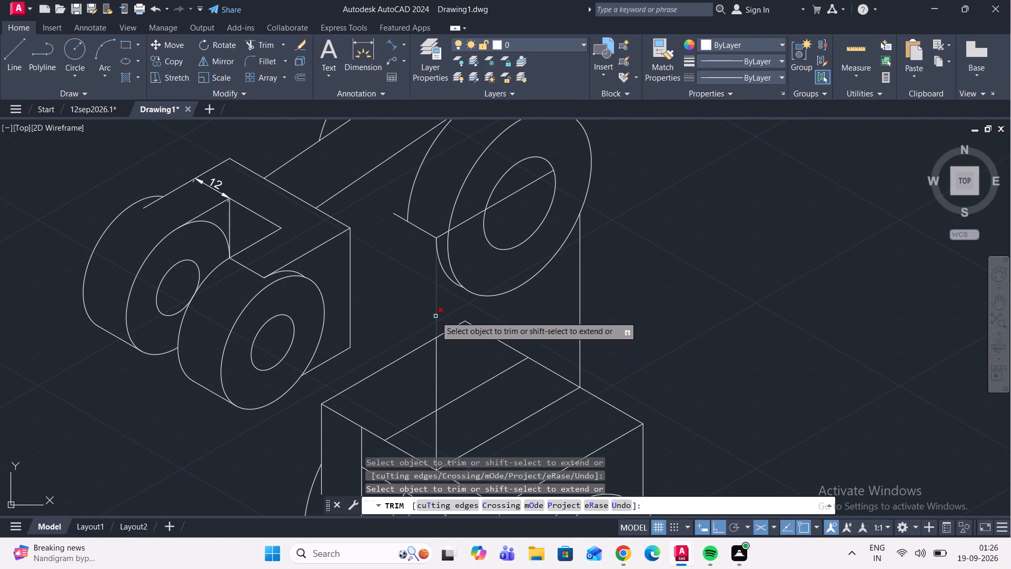
click(4, 52)
click(314, 208)
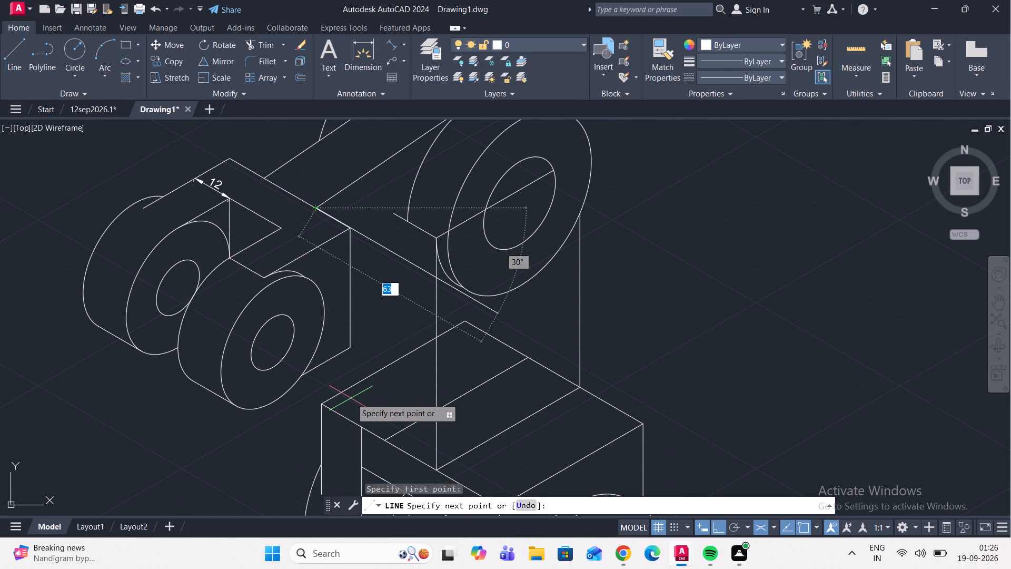
key(F5)
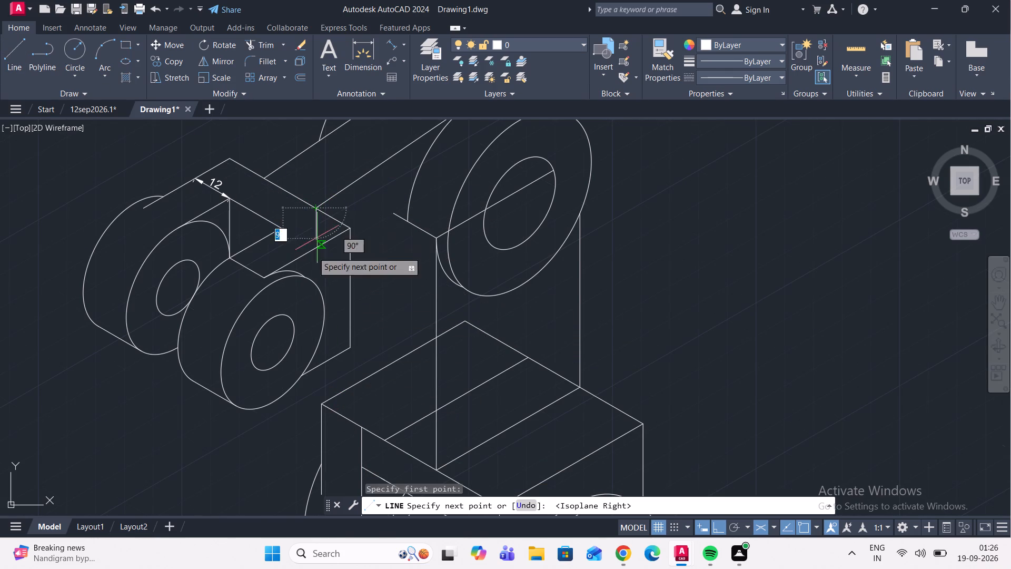
scroll(307, 271, up, 3)
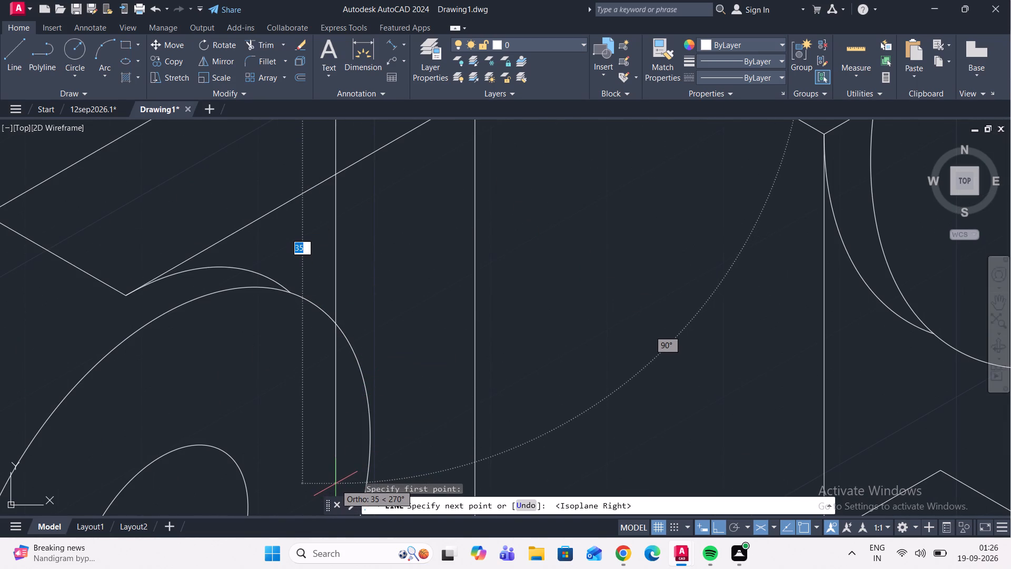
key(3)
key(6)
key(Return)
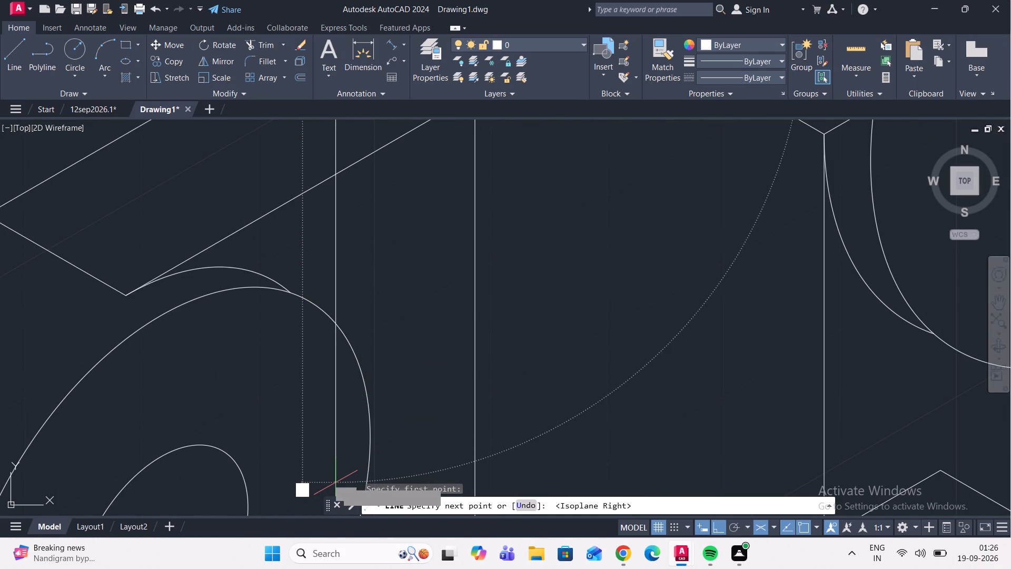
Continue from the vertical line's lower end with a 30° line about 39 units long toward the upright.
scroll(576, 361, down, 3)
middle_drag(583, 345, 583, 346)
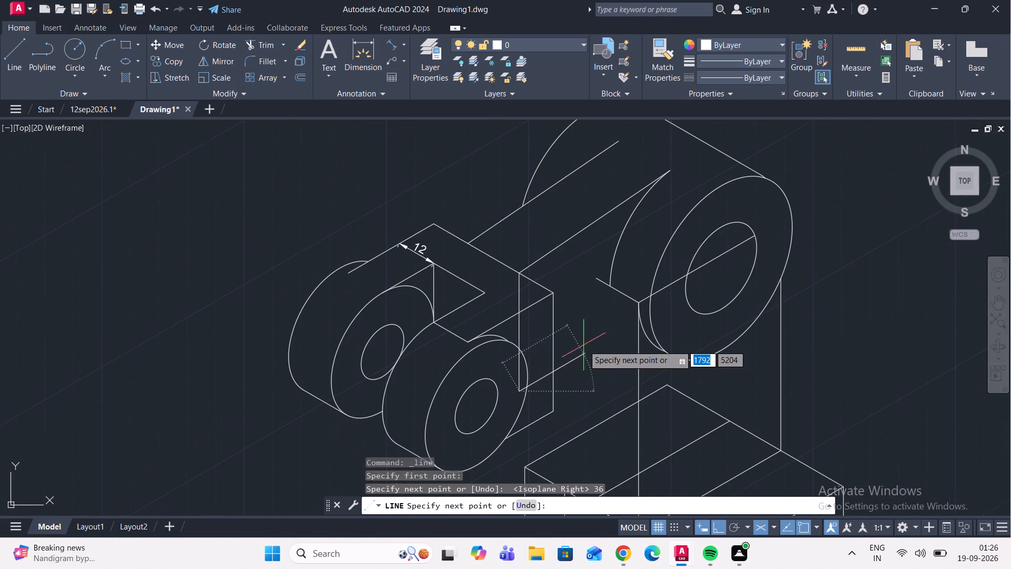
middle_drag(583, 346, 531, 398)
scroll(578, 375, up, 2)
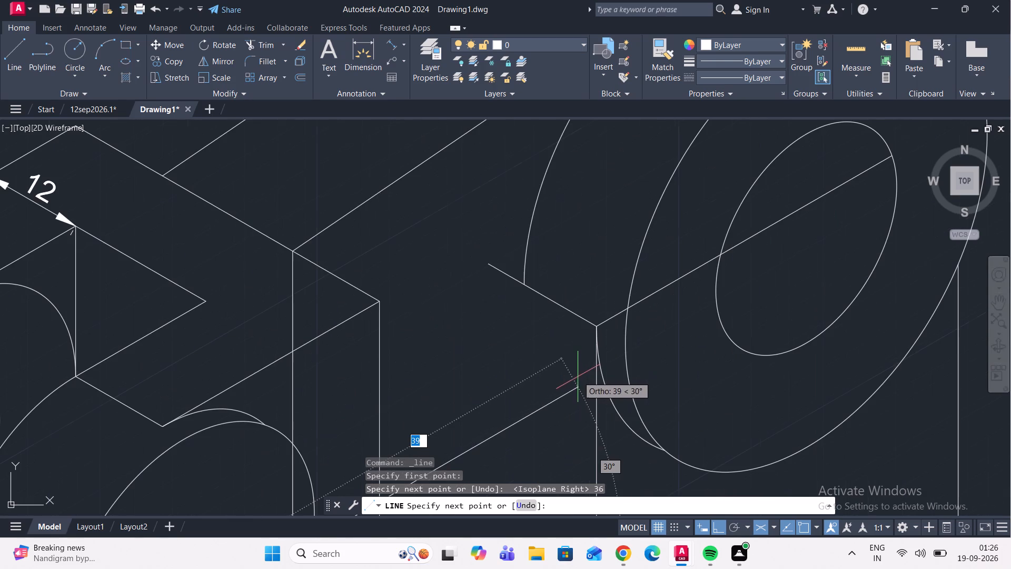
click(583, 373)
key(Escape)
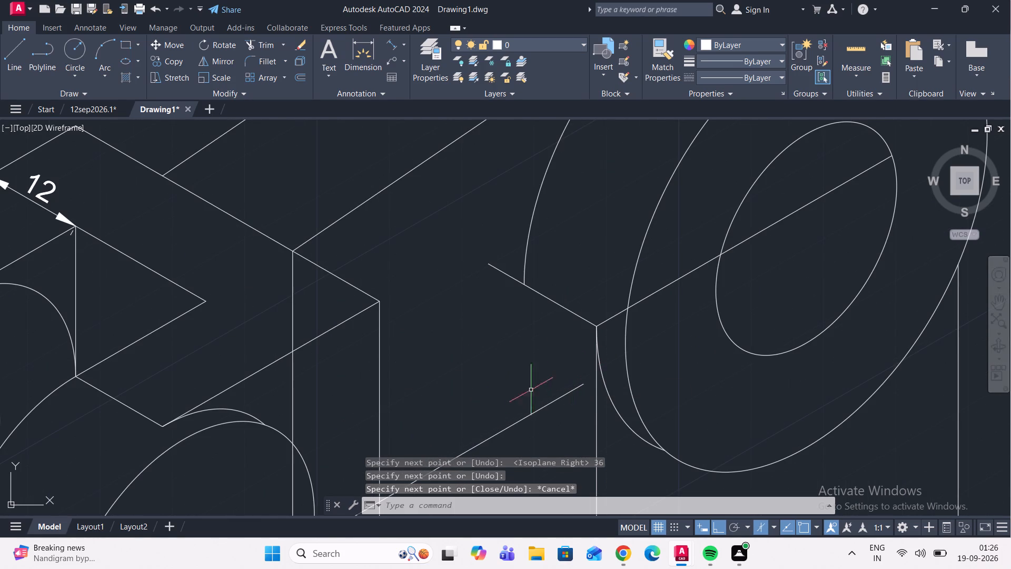
Draw a vertical line down from the rear arc's lower end so that it crosses the arm's new lower edge.
click(15, 52)
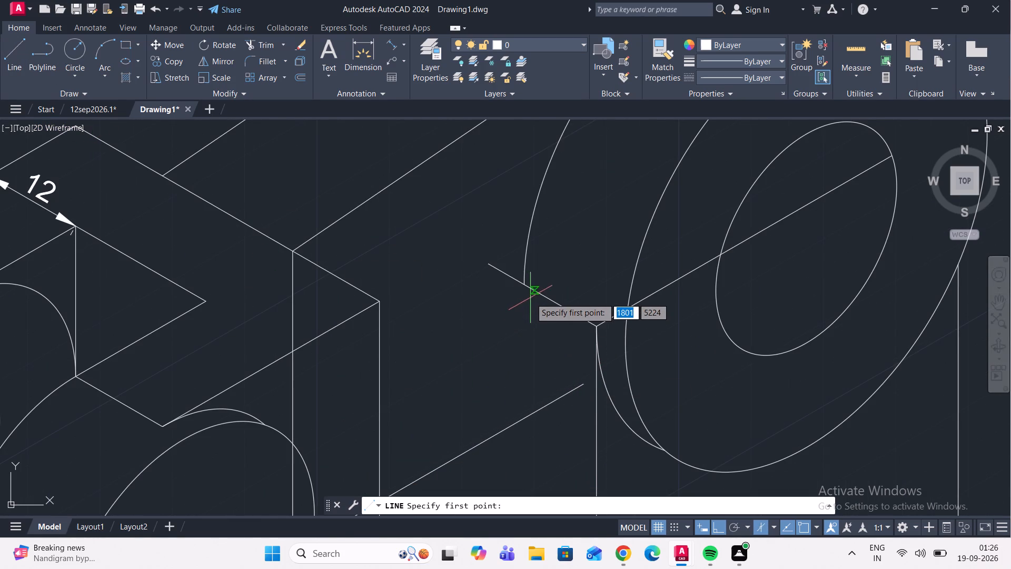
click(525, 284)
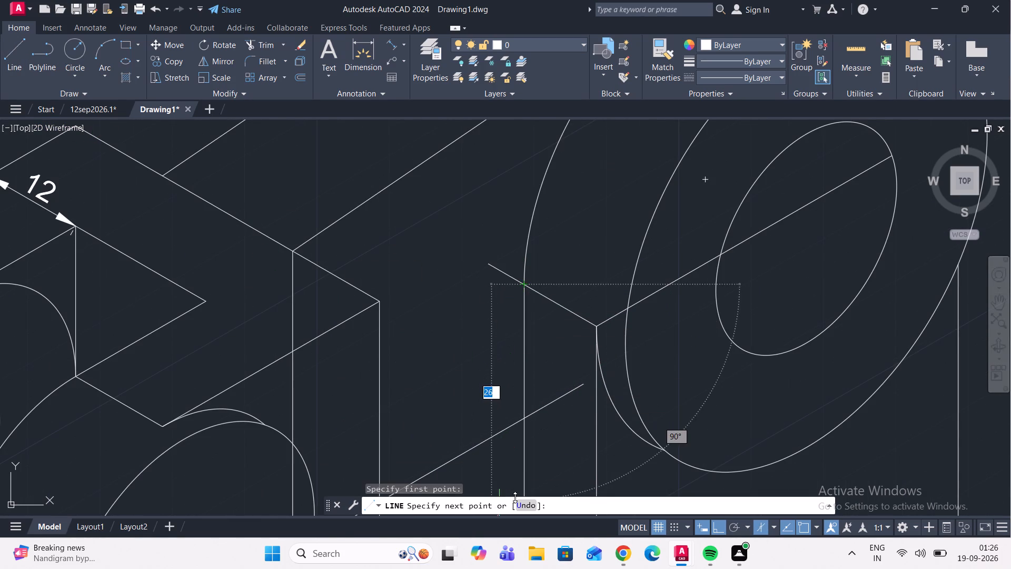
click(517, 472)
key(Escape)
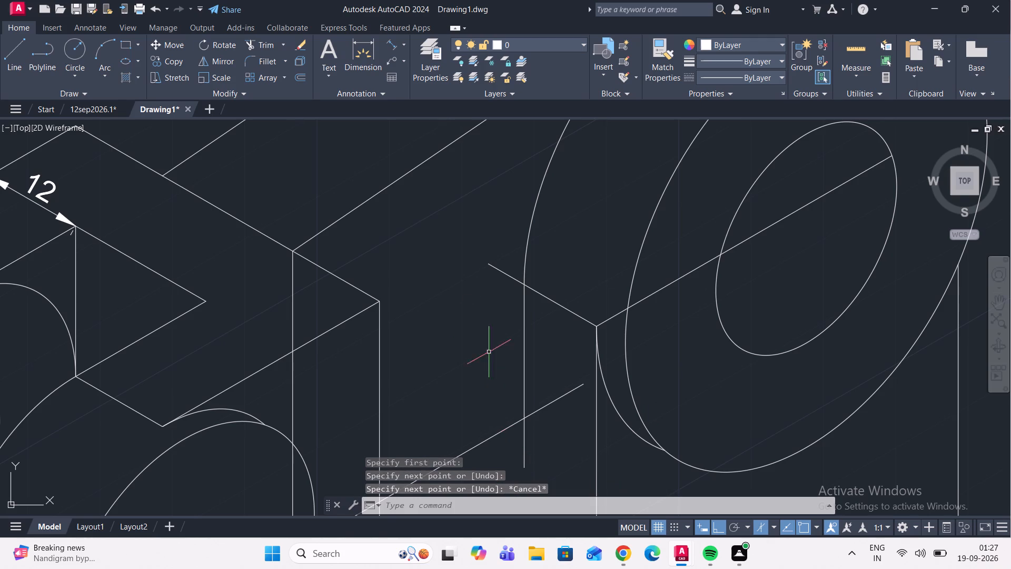
Trim the overhanging ends where the arm's lower edge and the new vertical line beneath the rear arc cross.
click(253, 47)
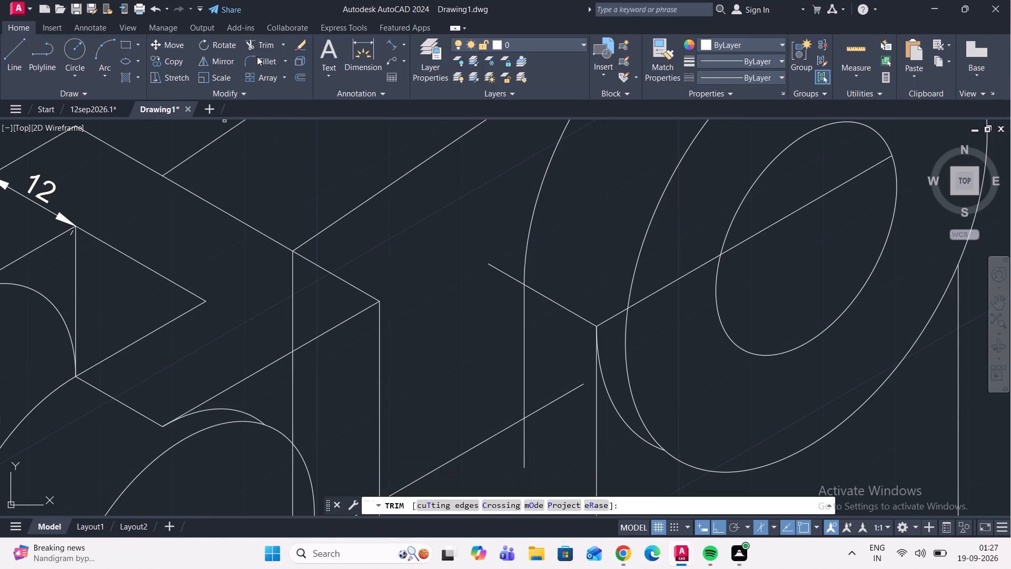
click(550, 401)
click(524, 444)
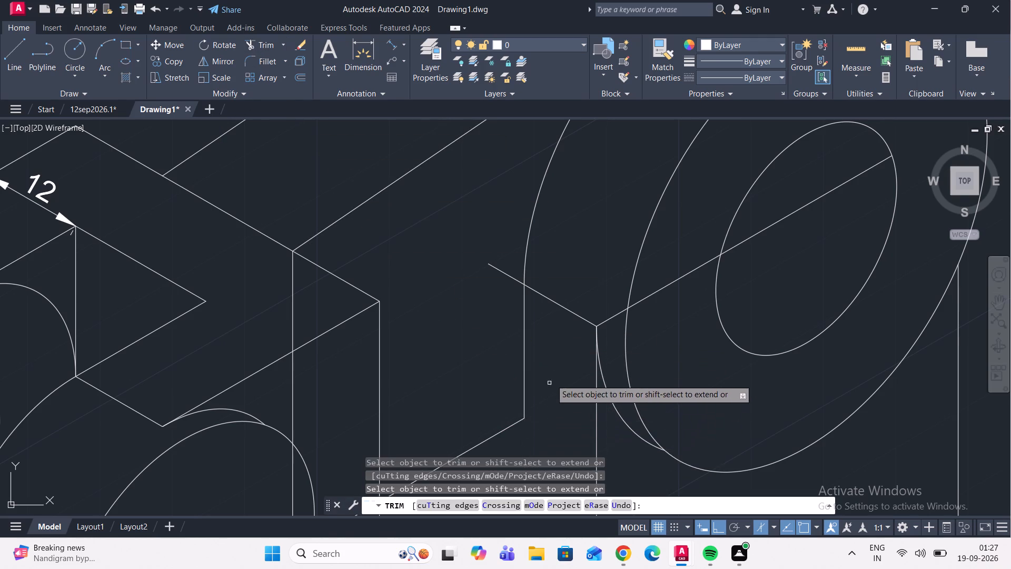
Trim the vertical construction line through the clevis block and the part of the arm's lower edge hidden behind the block and its front boss.
scroll(554, 354, down, 3)
scroll(487, 333, up, 3)
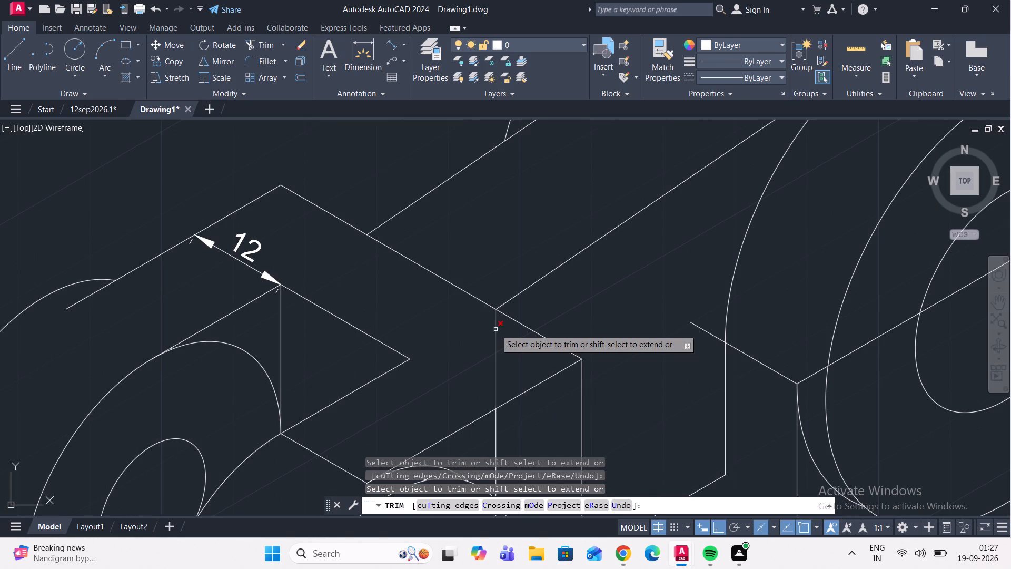
click(495, 329)
scroll(470, 297, down, 4)
scroll(459, 308, up, 3)
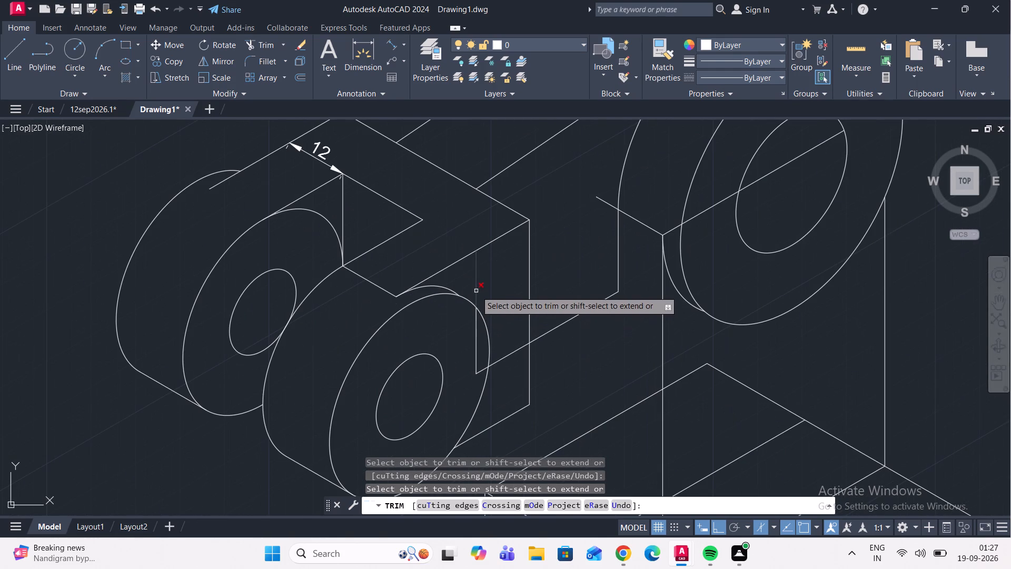
click(477, 290)
click(475, 341)
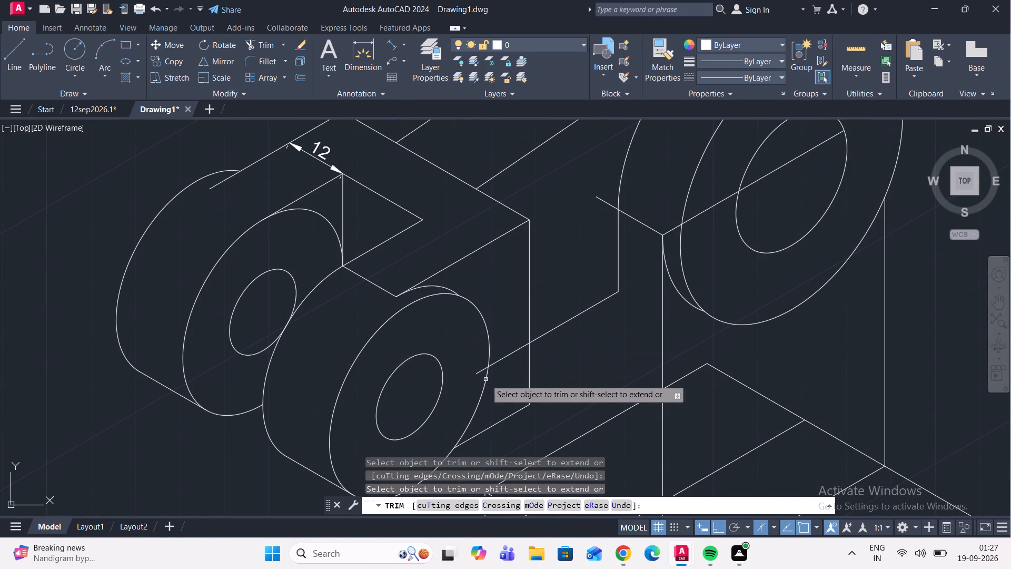
click(478, 375)
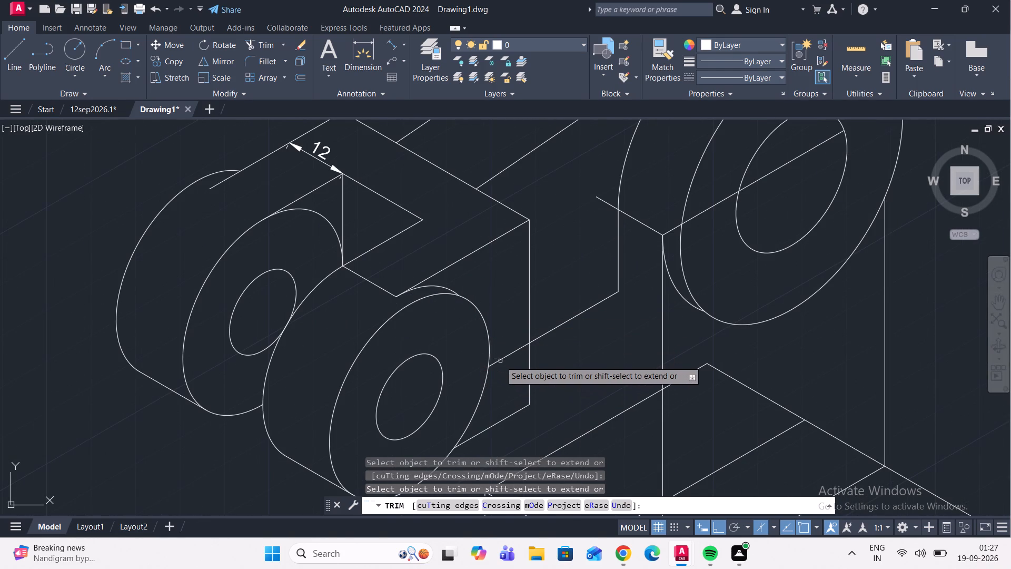
click(500, 361)
scroll(500, 357, down, 3)
middle_drag(523, 366, 494, 322)
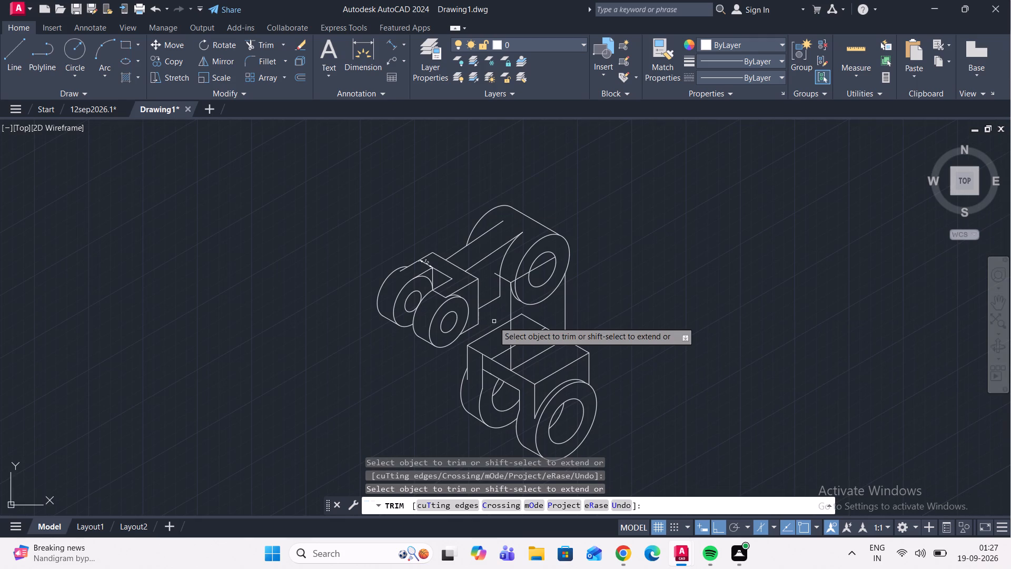
scroll(491, 322, up, 1)
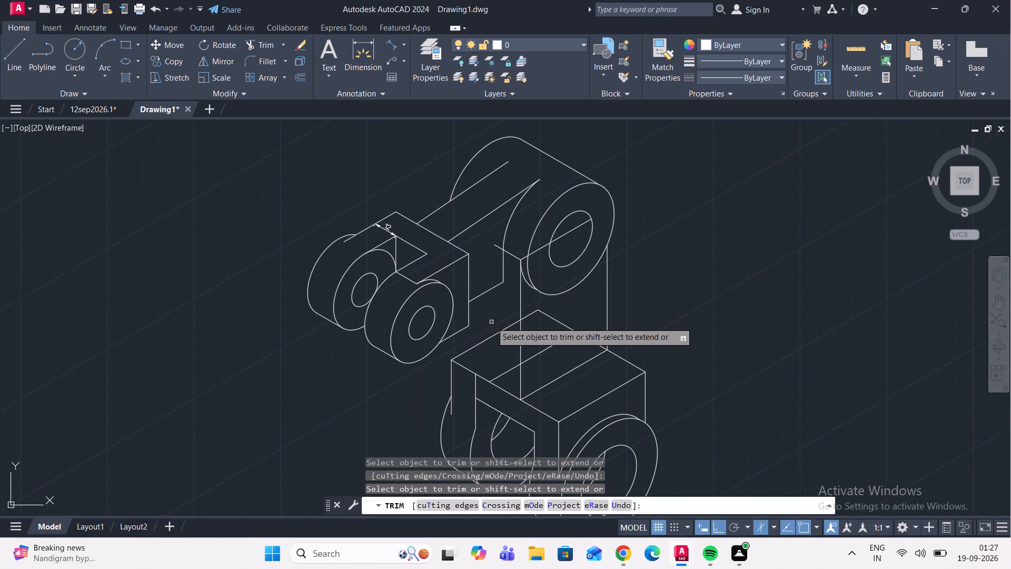
scroll(505, 335, up, 1)
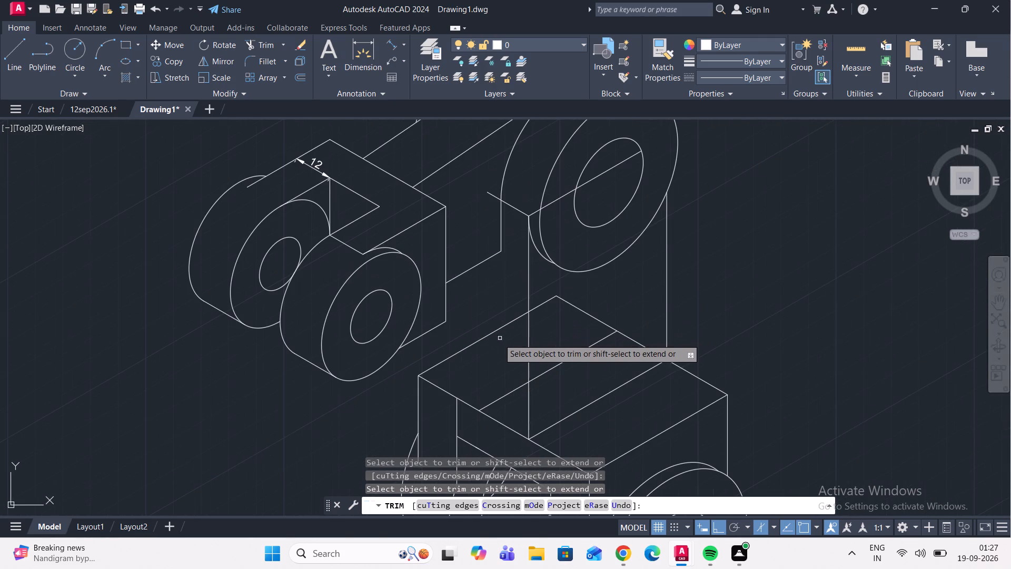
key(Escape)
Draw a vertical line about 53 units up from the lower block's front top edge, where the top-face line meets it, past the arm's lower edge.
scroll(494, 342, up, 1)
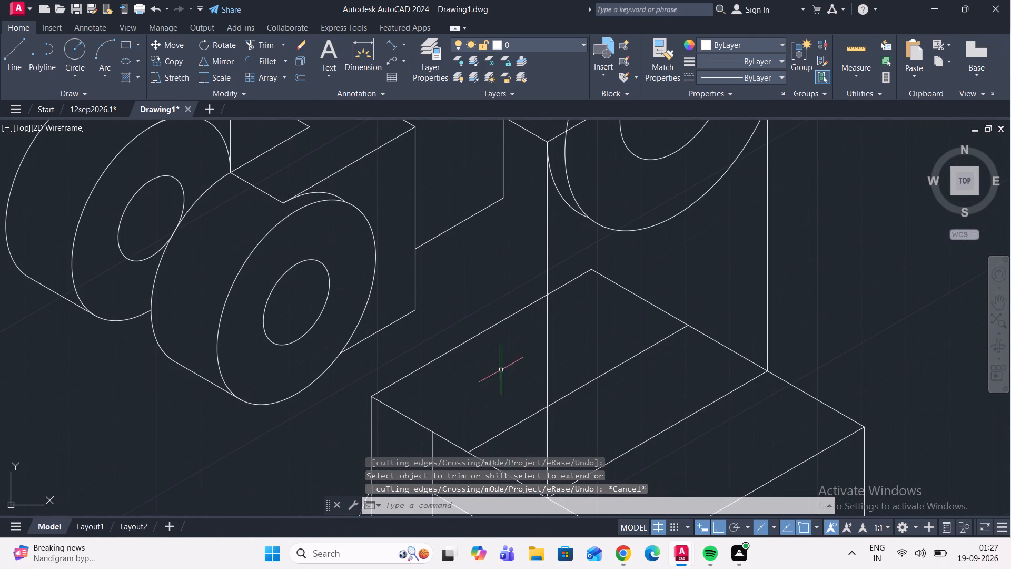
click(11, 52)
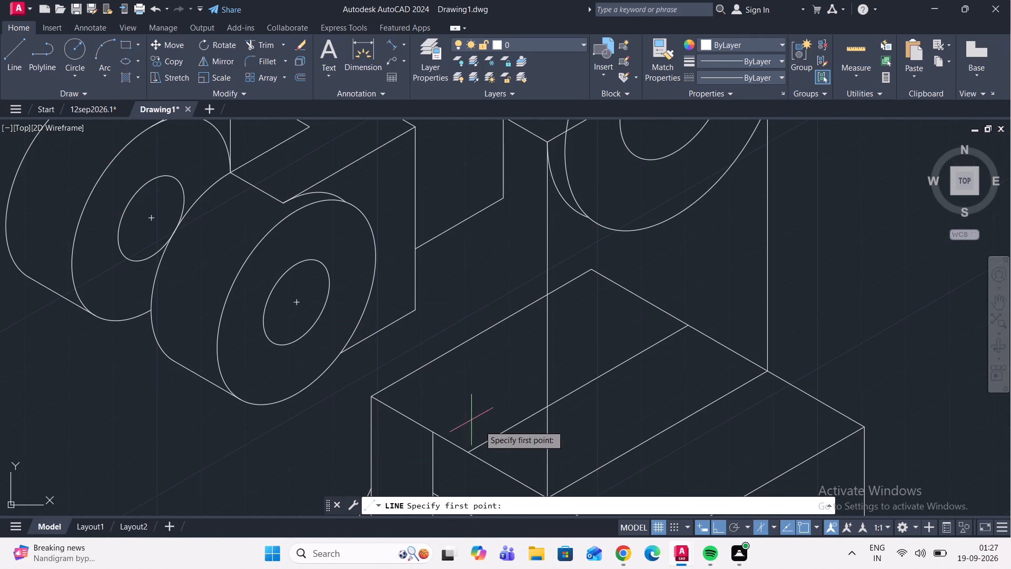
scroll(481, 436, up, 1)
click(457, 466)
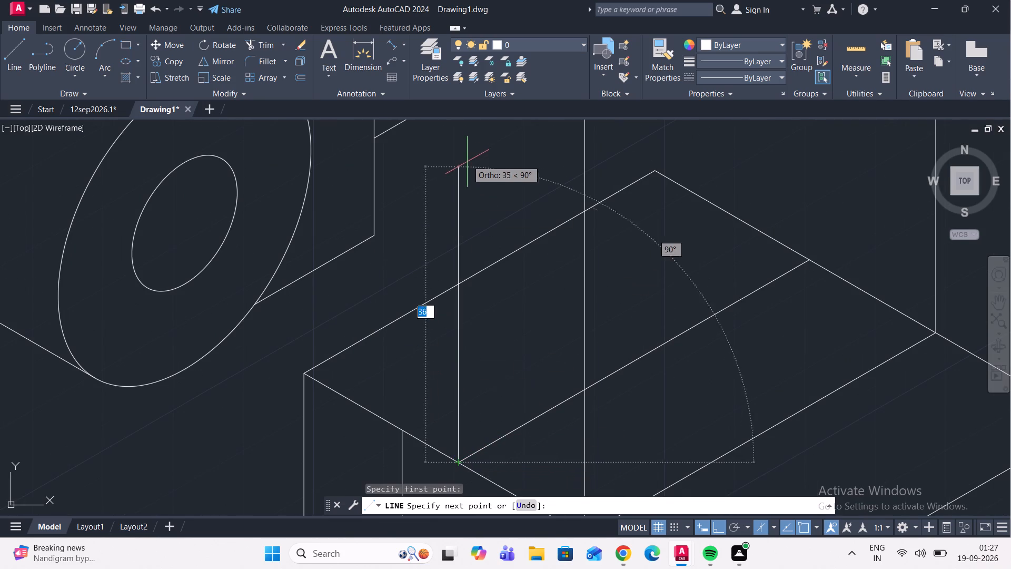
scroll(467, 153, down, 1)
middle_drag(463, 155, 425, 342)
scroll(420, 265, up, 2)
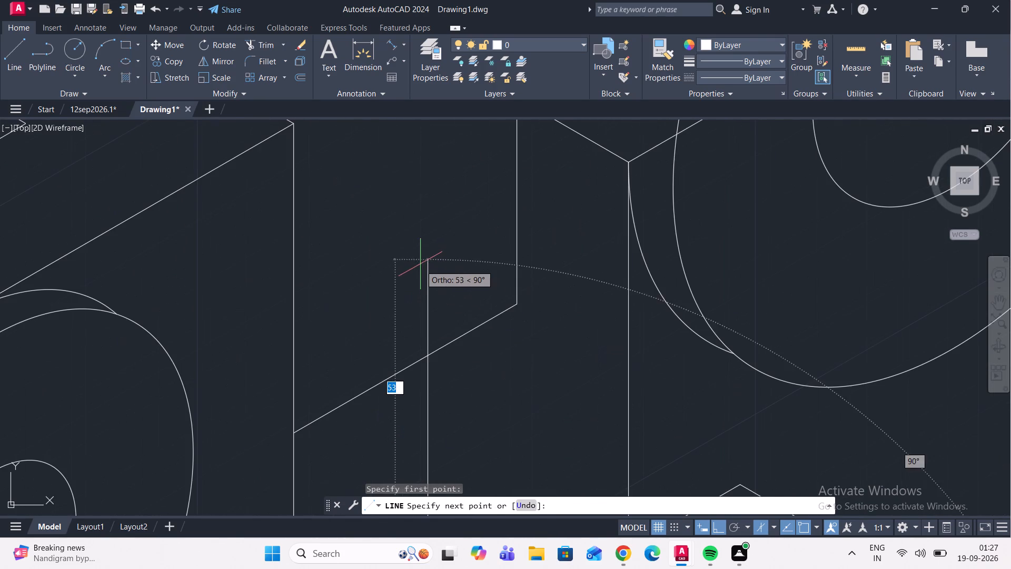
click(427, 267)
key(Escape)
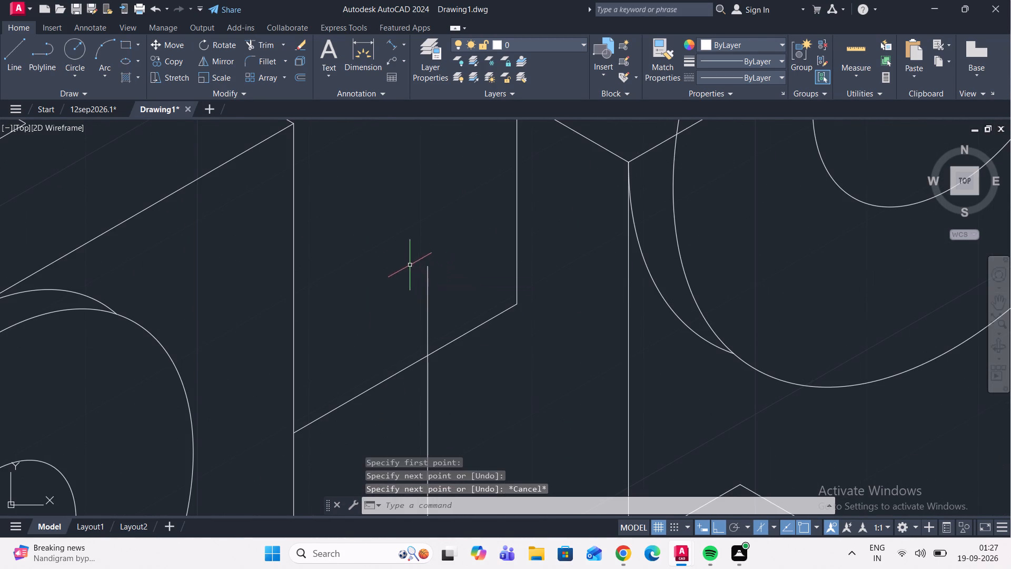
Trim the overhanging end of the new vertical line above the arm's lower edge.
click(259, 47)
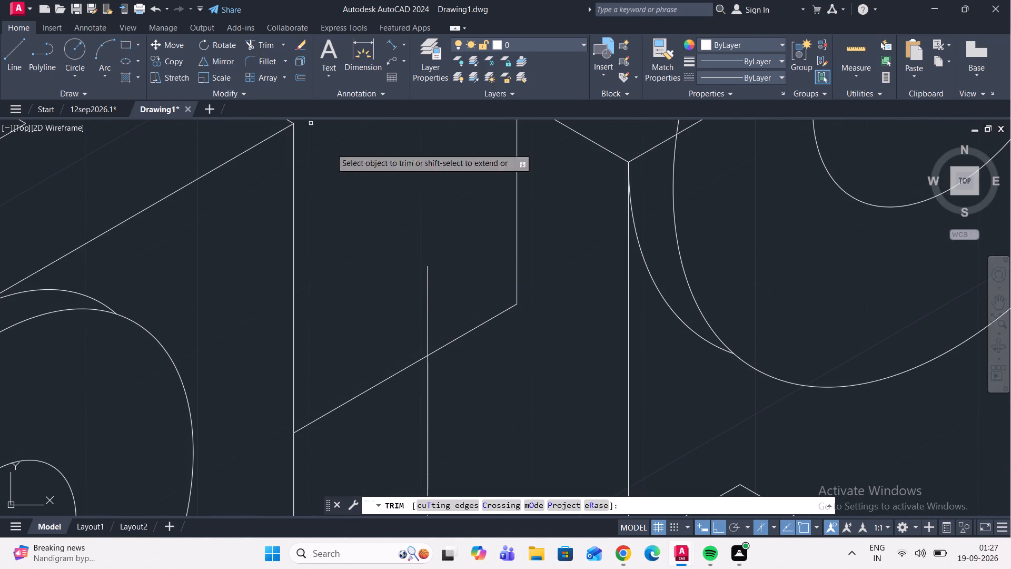
click(427, 302)
Trim the lower block's rear top edges and the line across its top face where the upright covers them.
scroll(414, 231, down, 4)
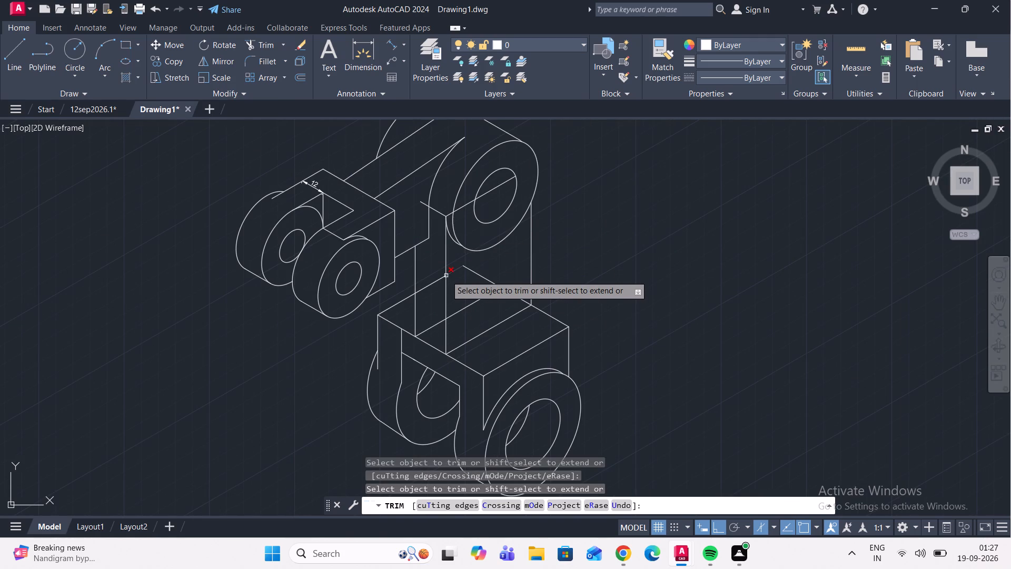
click(426, 286)
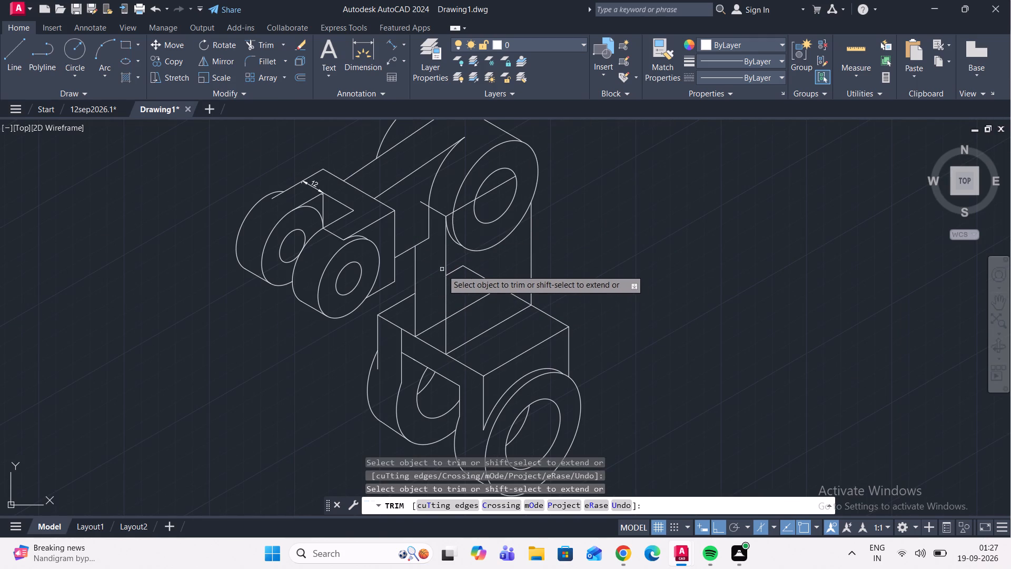
click(451, 274)
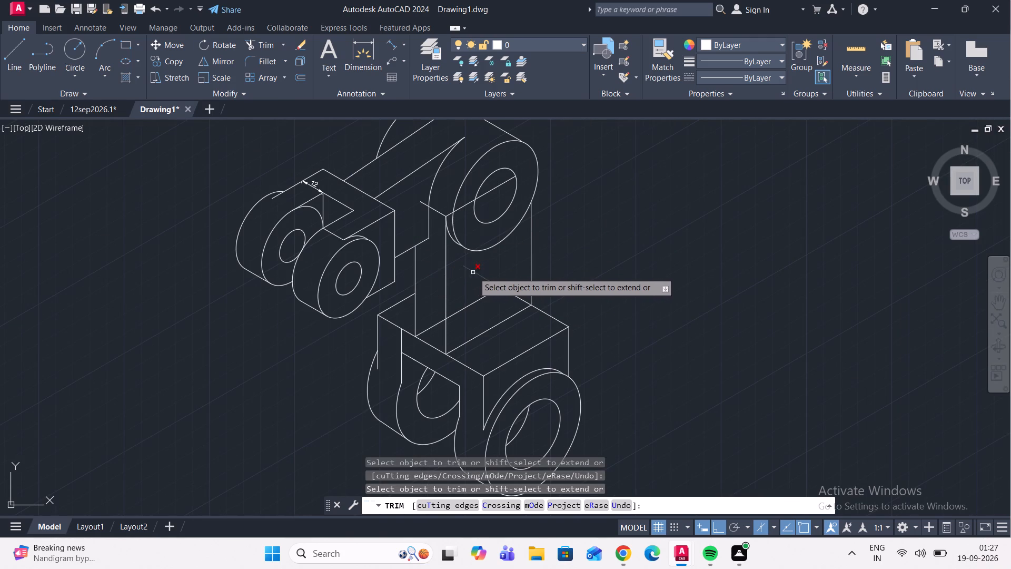
click(474, 272)
click(472, 302)
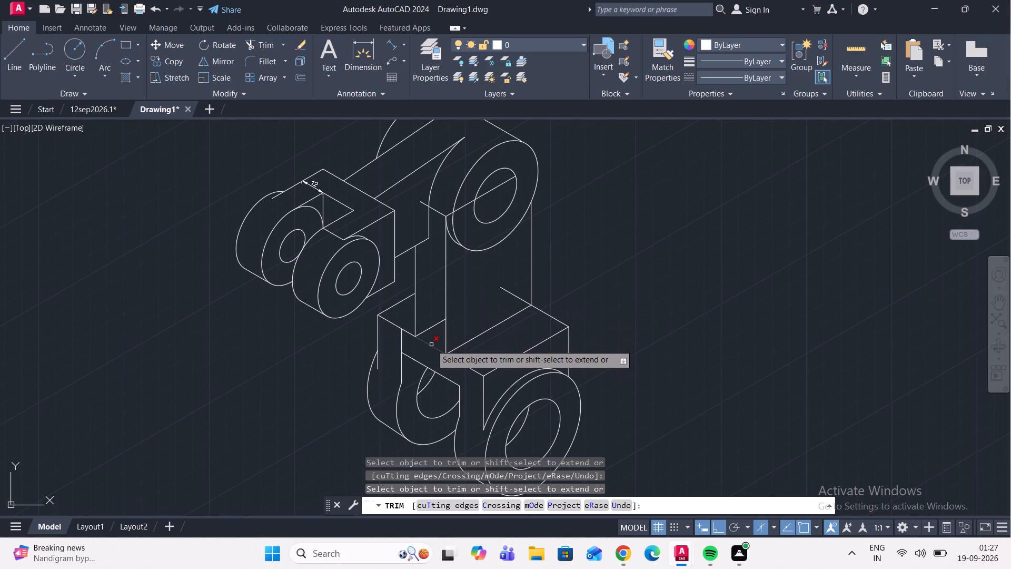
click(425, 328)
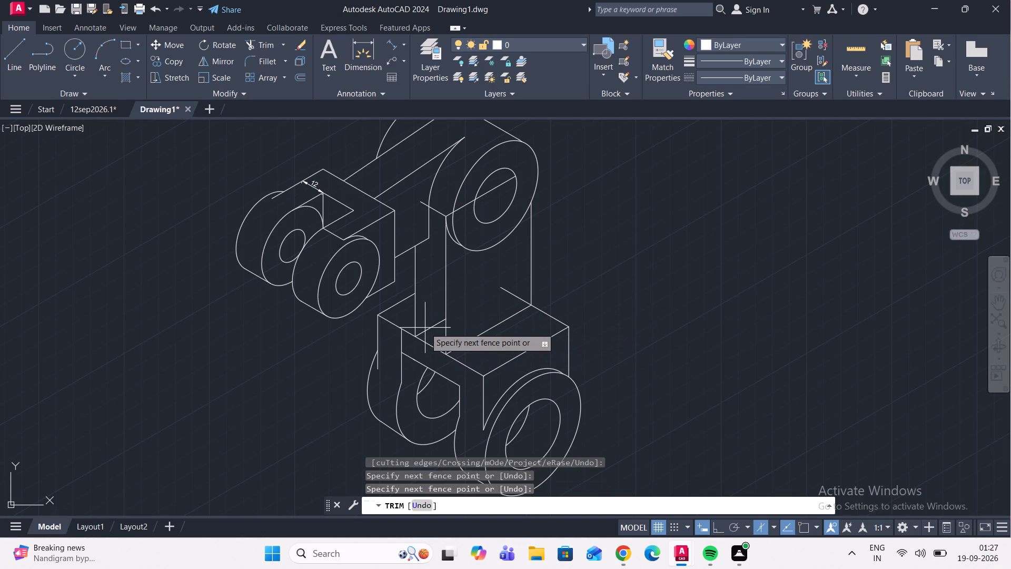
click(425, 335)
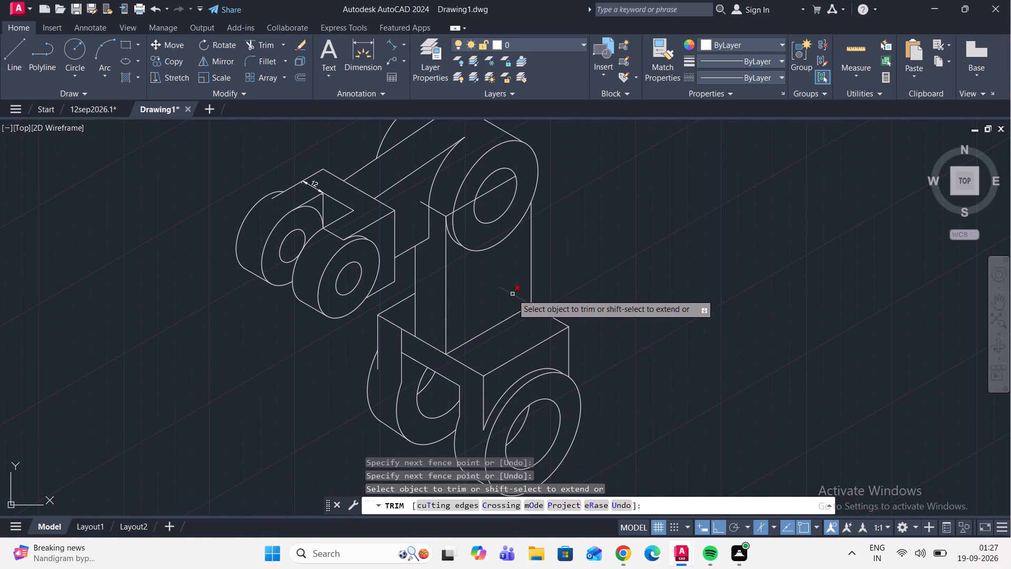
click(513, 294)
Trim away the short slanted line at the upright's upper end and the 30° construction line running through the upper boss and its hole.
scroll(500, 296, down, 3)
scroll(481, 231, up, 1)
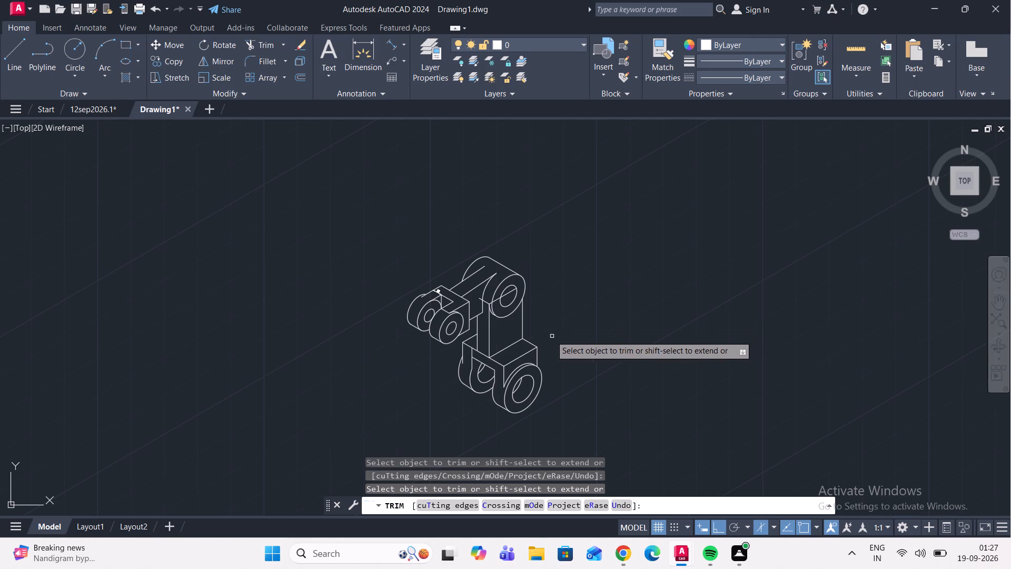
scroll(472, 299, up, 4)
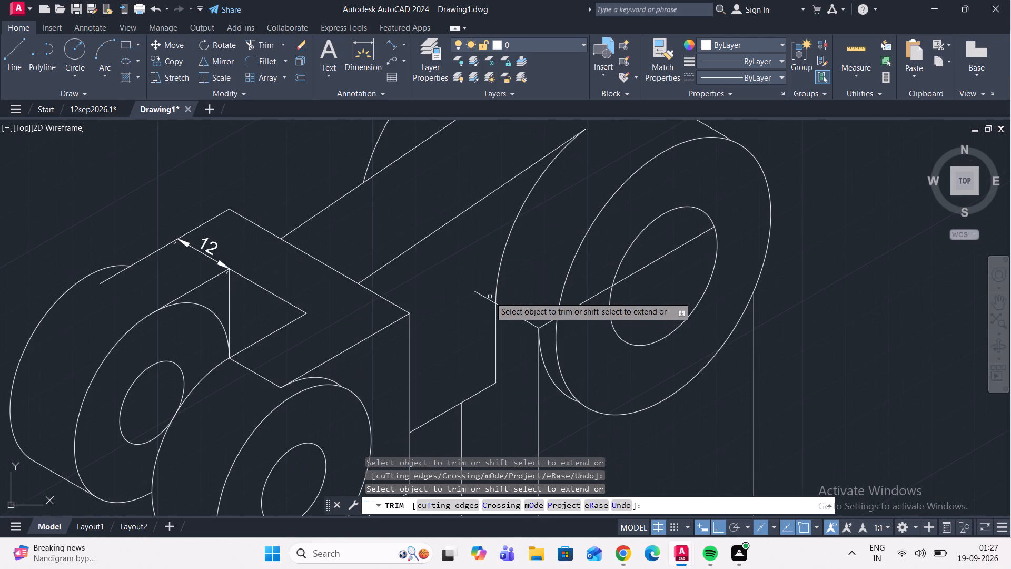
click(485, 298)
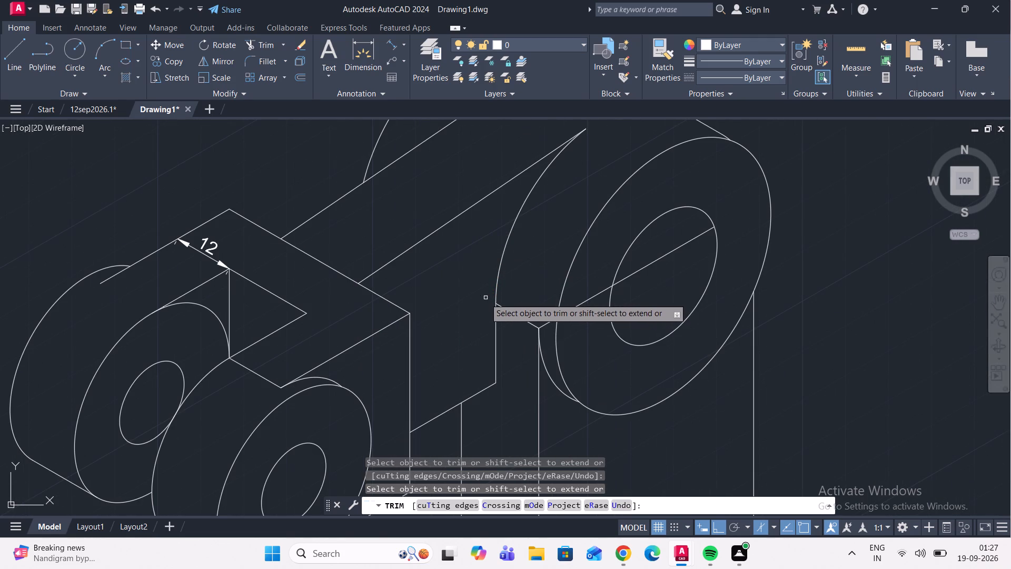
click(510, 313)
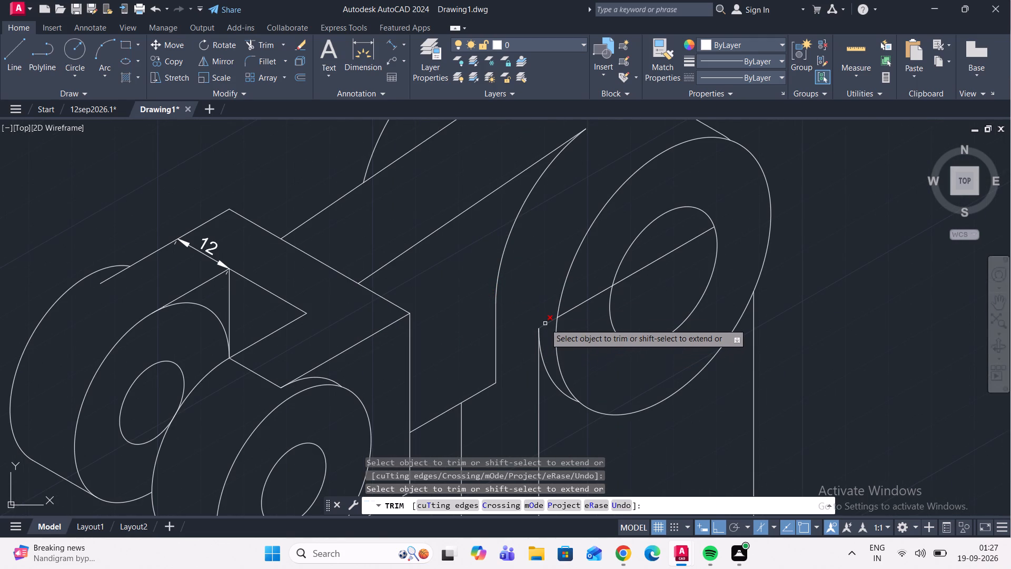
click(547, 323)
click(568, 311)
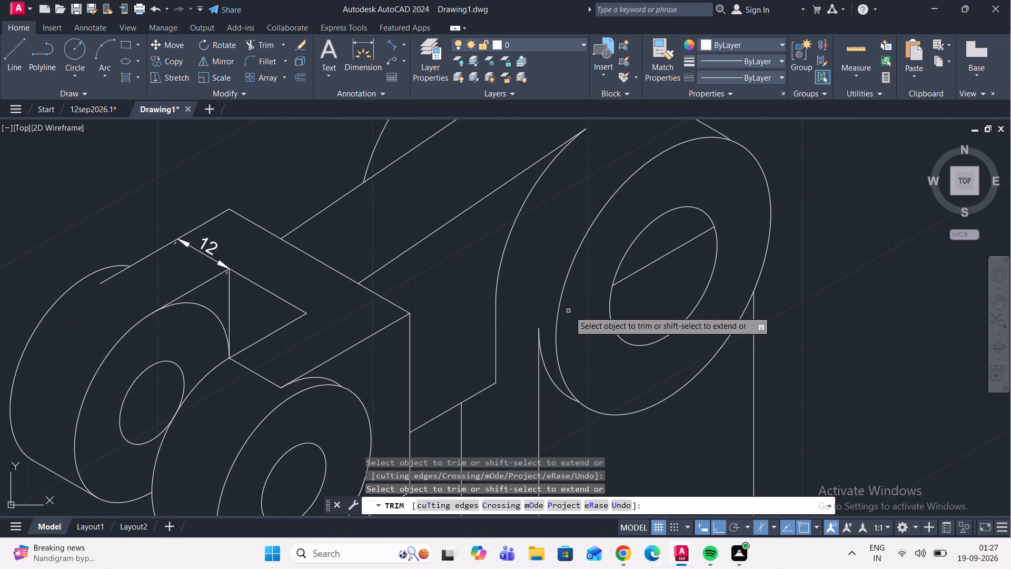
click(628, 279)
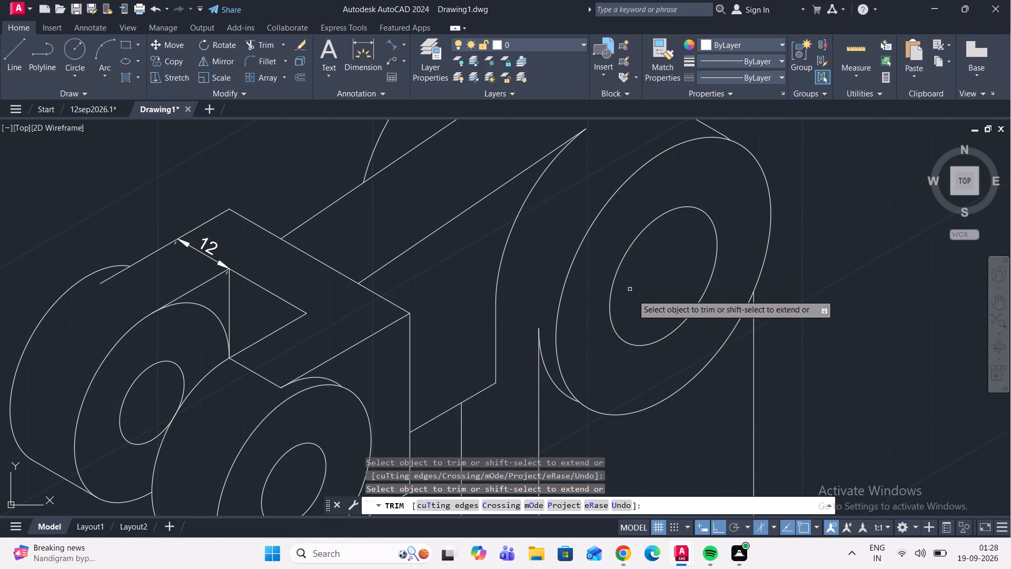
Examine the whole isometric drawing, from the lower fork to the clevis block and upper boss, for remaining stray or missing lines.
scroll(634, 295, down, 2)
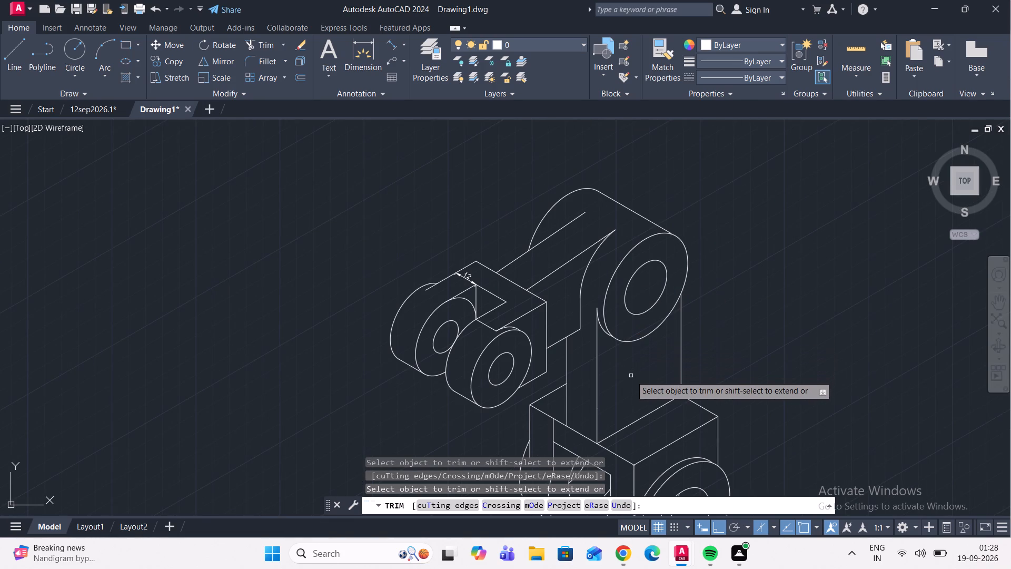
middle_drag(372, 233, 392, 180)
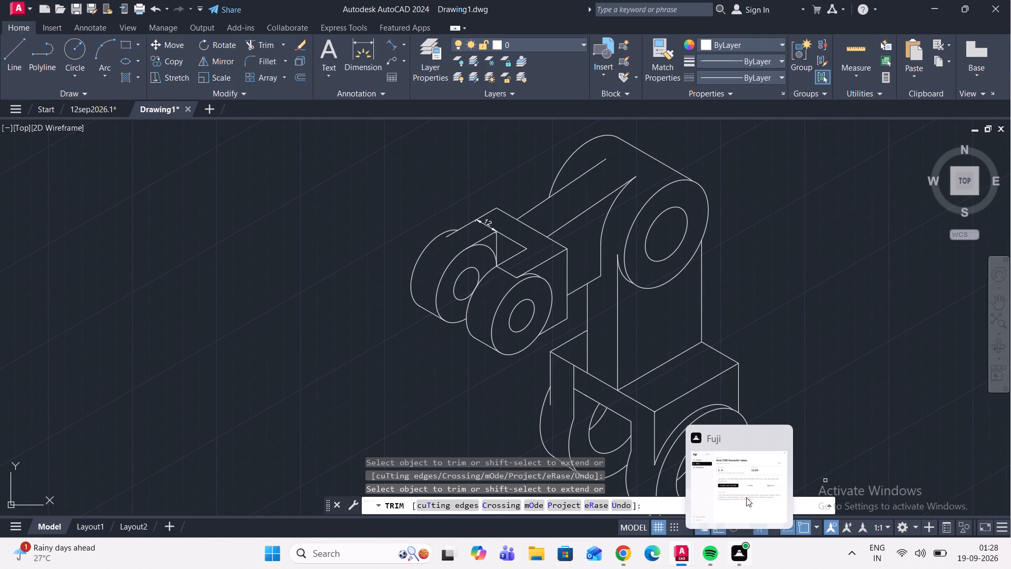
scroll(709, 232, down, 2)
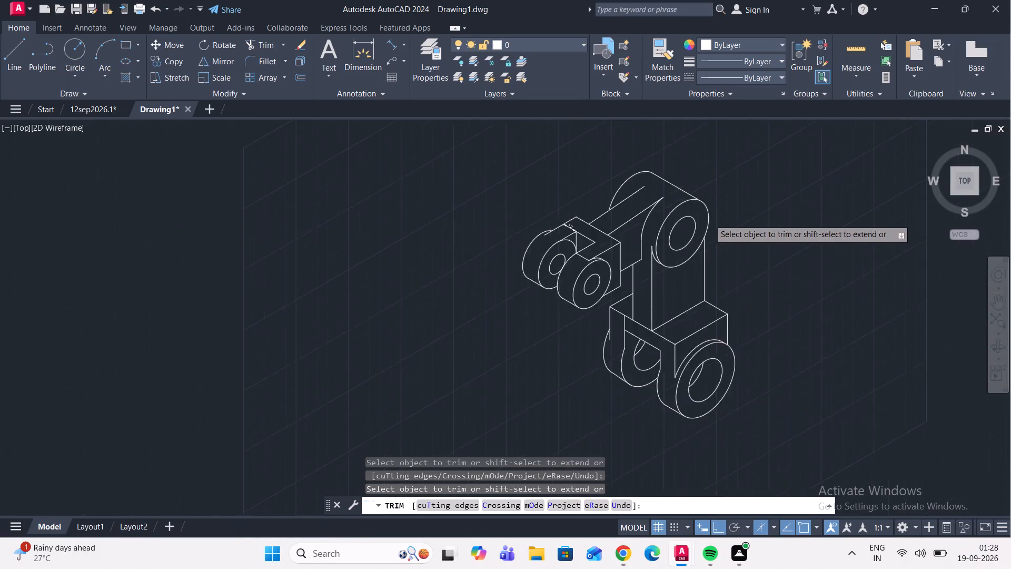
scroll(709, 214, down, 1)
scroll(711, 274, up, 2)
scroll(617, 248, up, 1)
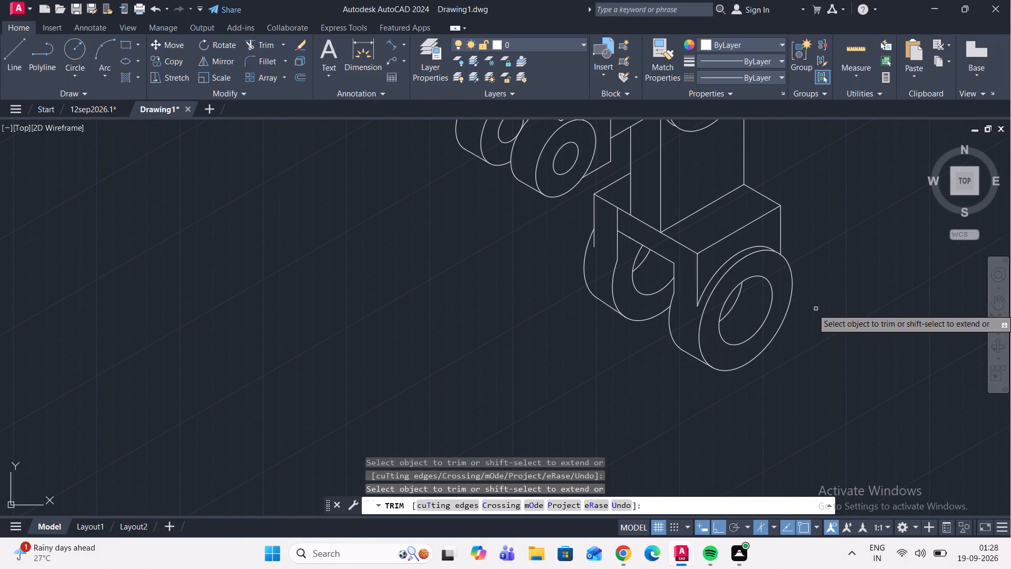
middle_drag(816, 310, 812, 333)
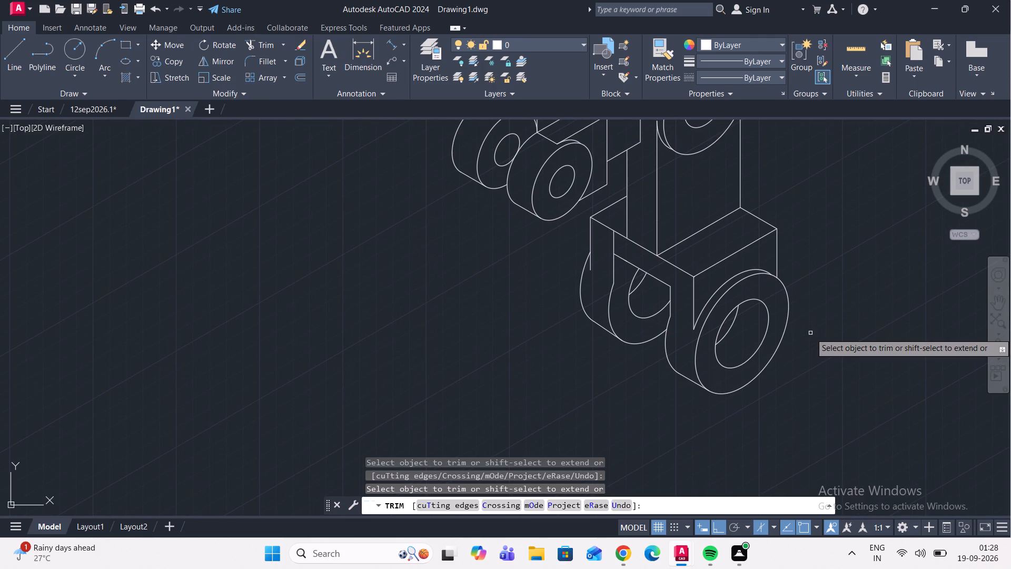
scroll(810, 333, down, 1)
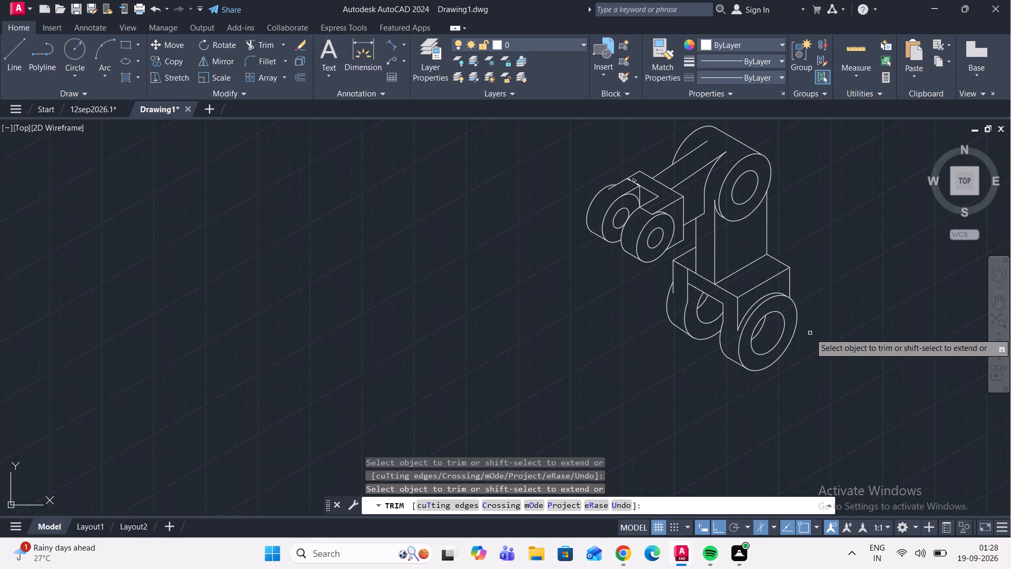
scroll(809, 284, down, 1)
middle_drag(809, 284, 809, 285)
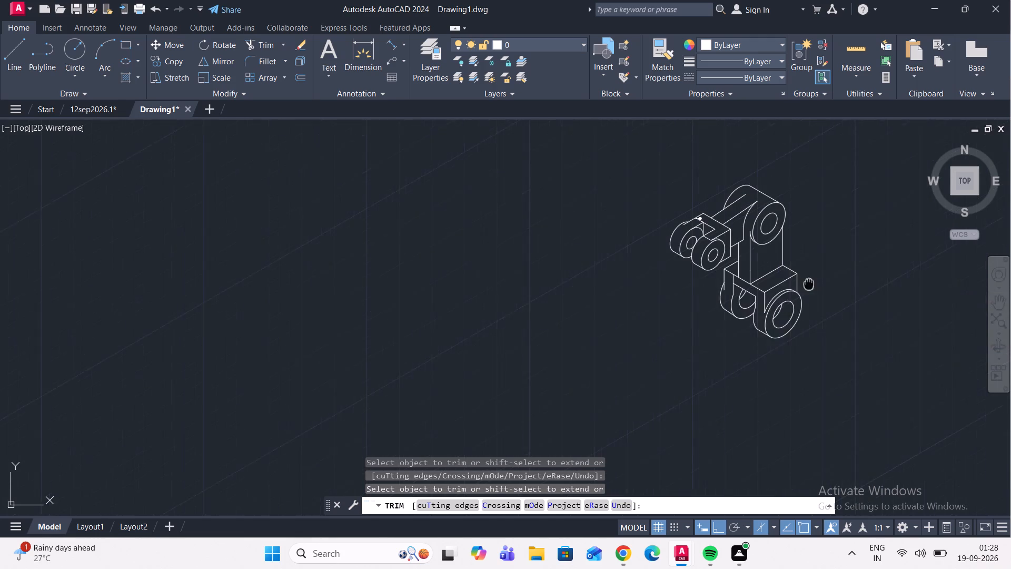
middle_drag(809, 285, 805, 309)
scroll(760, 229, up, 2)
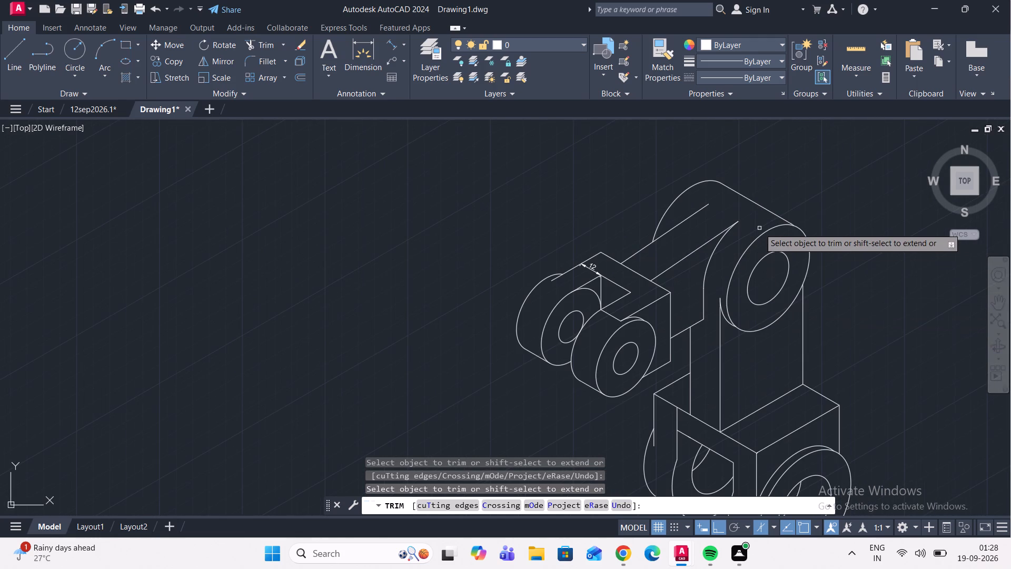
key(Escape)
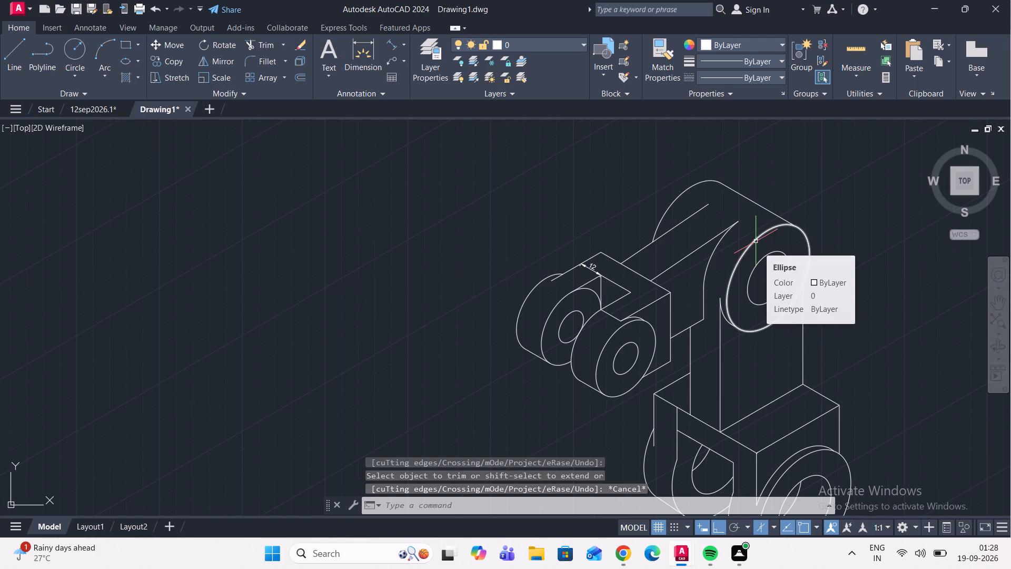
scroll(782, 214, up, 1)
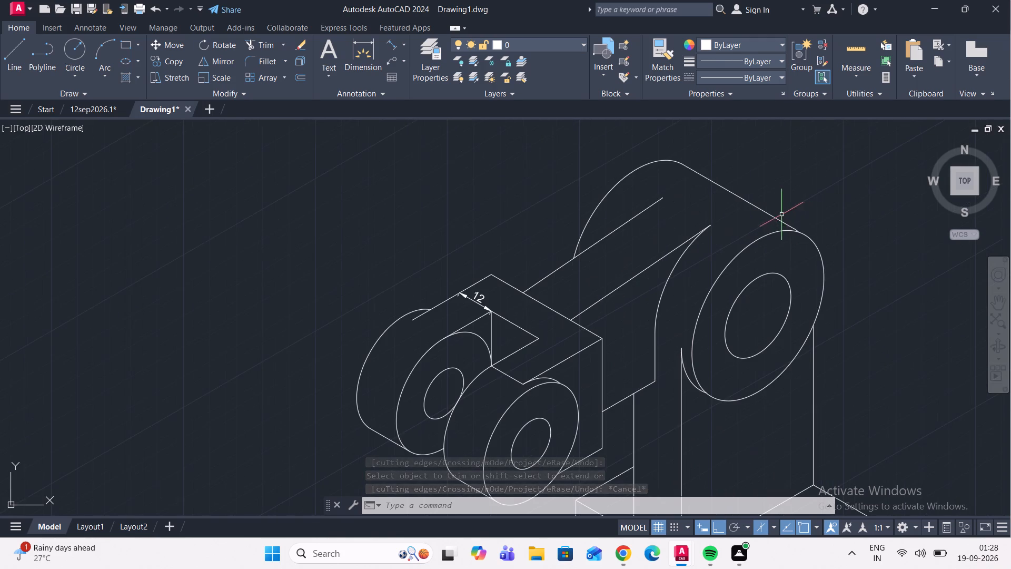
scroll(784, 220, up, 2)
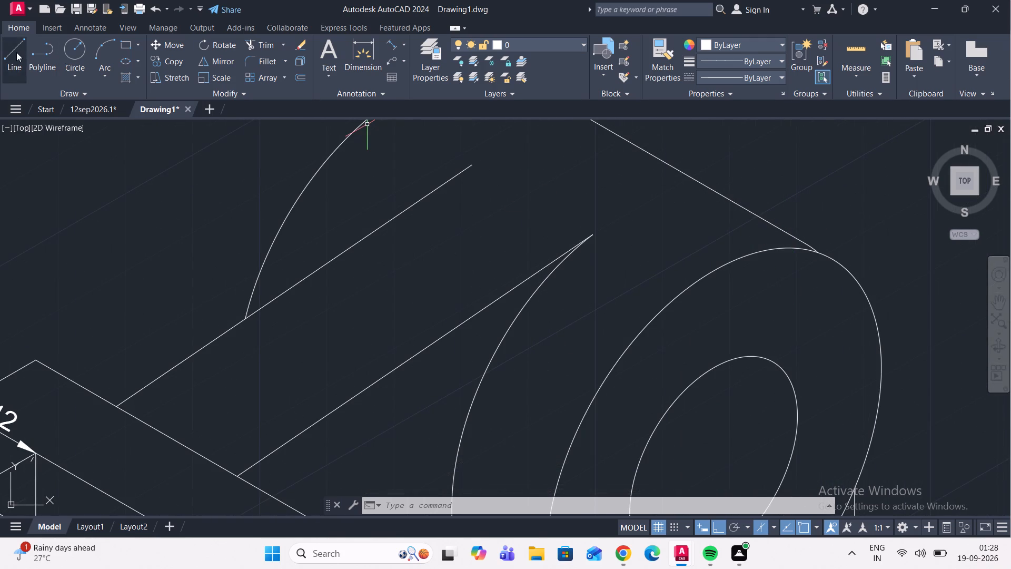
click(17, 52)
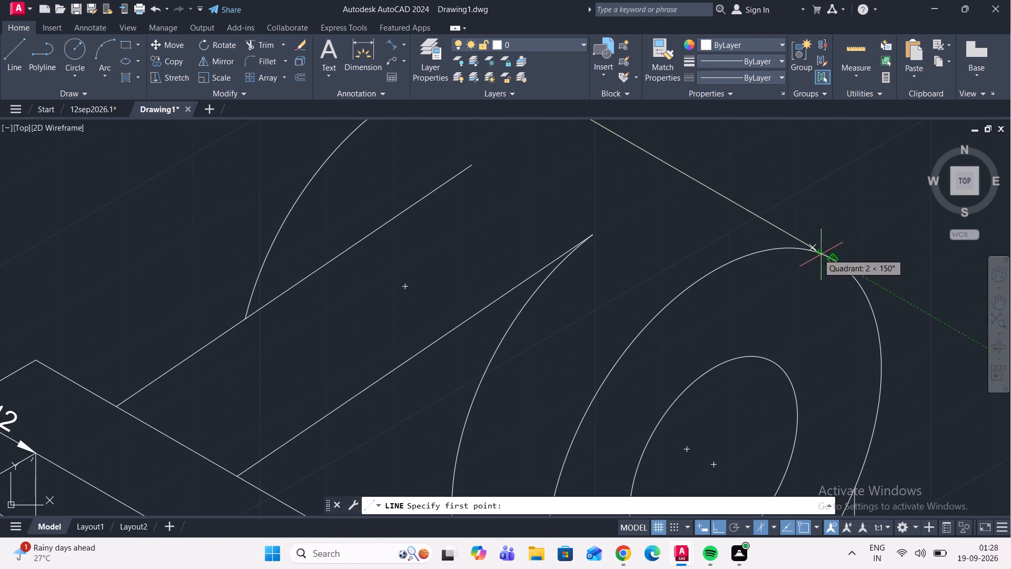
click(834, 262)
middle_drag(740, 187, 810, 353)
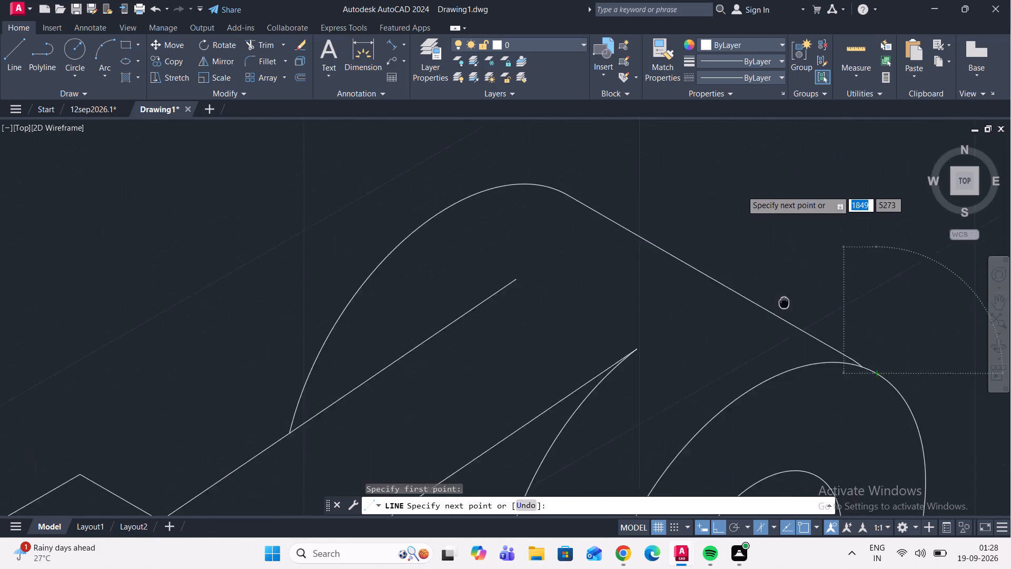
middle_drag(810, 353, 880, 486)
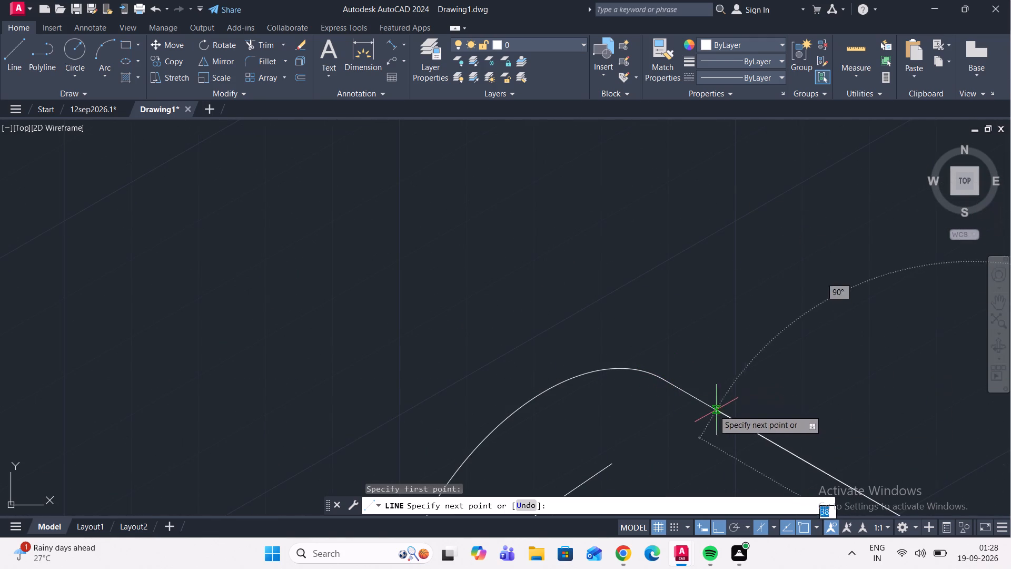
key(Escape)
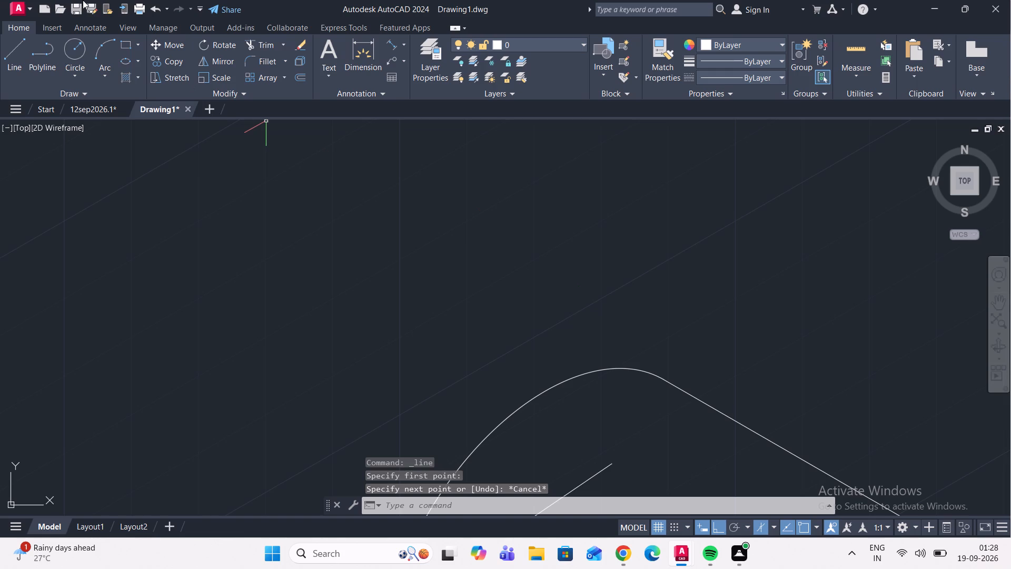
Extend the upper boss's rear elliptical arc into a full ellipse.
click(264, 47)
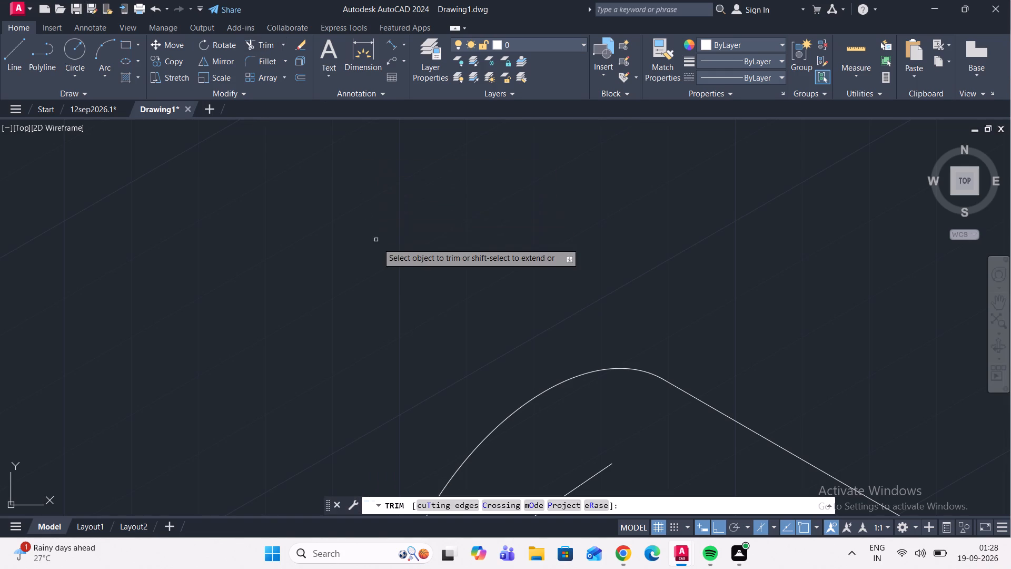
shift+click(557, 382)
scroll(521, 249, down, 3)
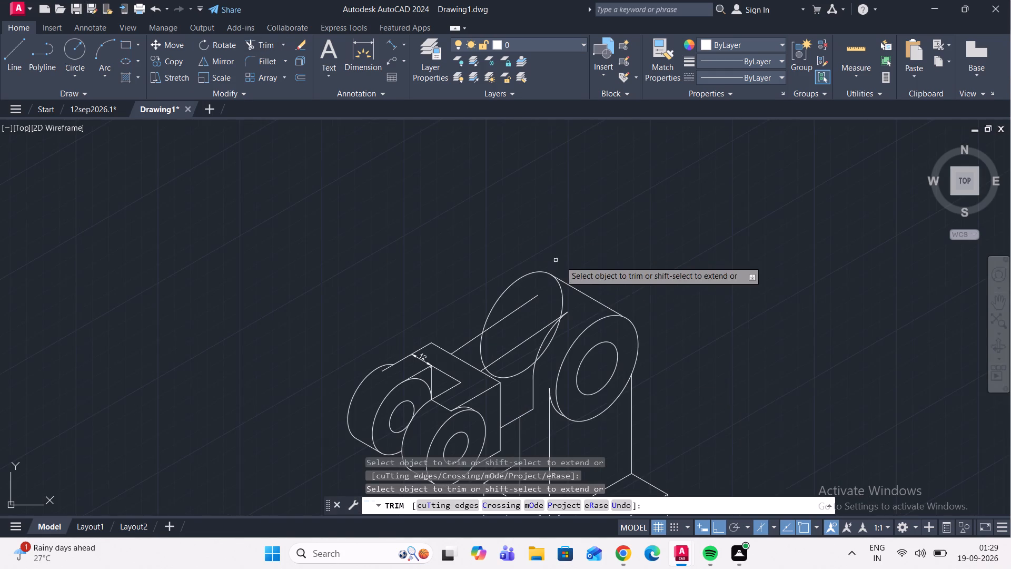
scroll(600, 301, up, 2)
Draw the upper boss's top edge between the upper quadrants of the front and rear outer ellipses.
click(21, 50)
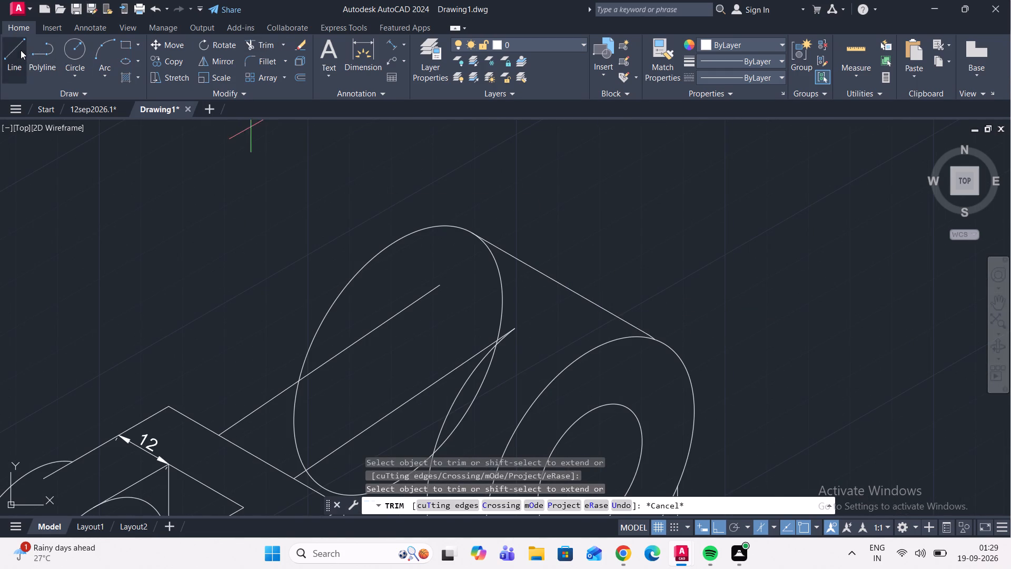
click(665, 348)
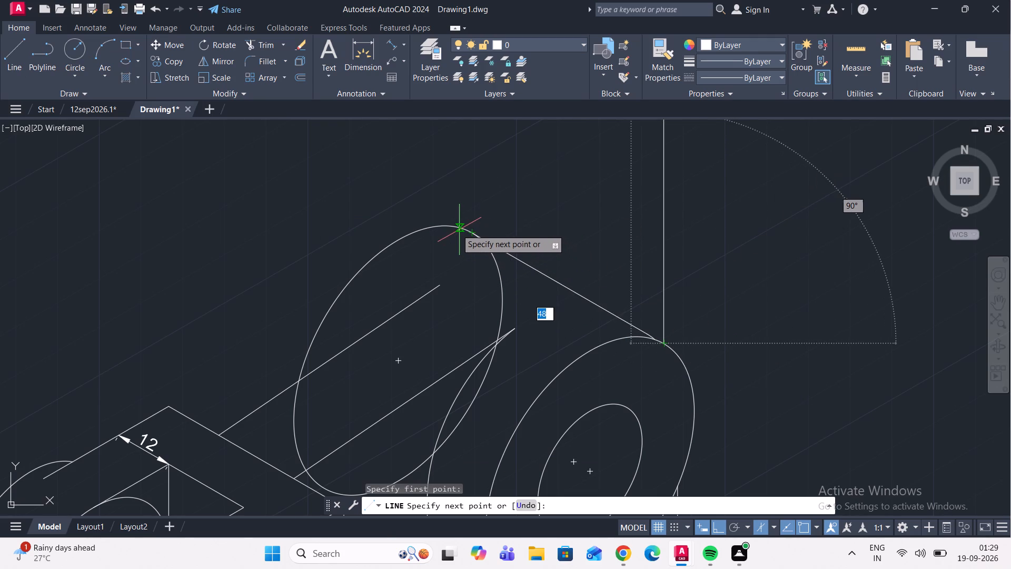
click(471, 233)
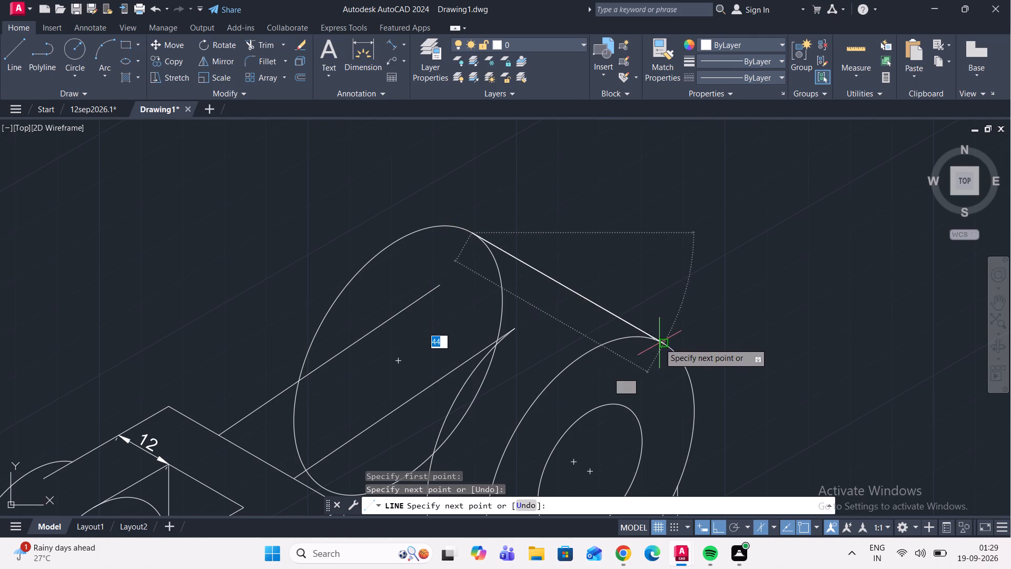
scroll(661, 346, up, 4)
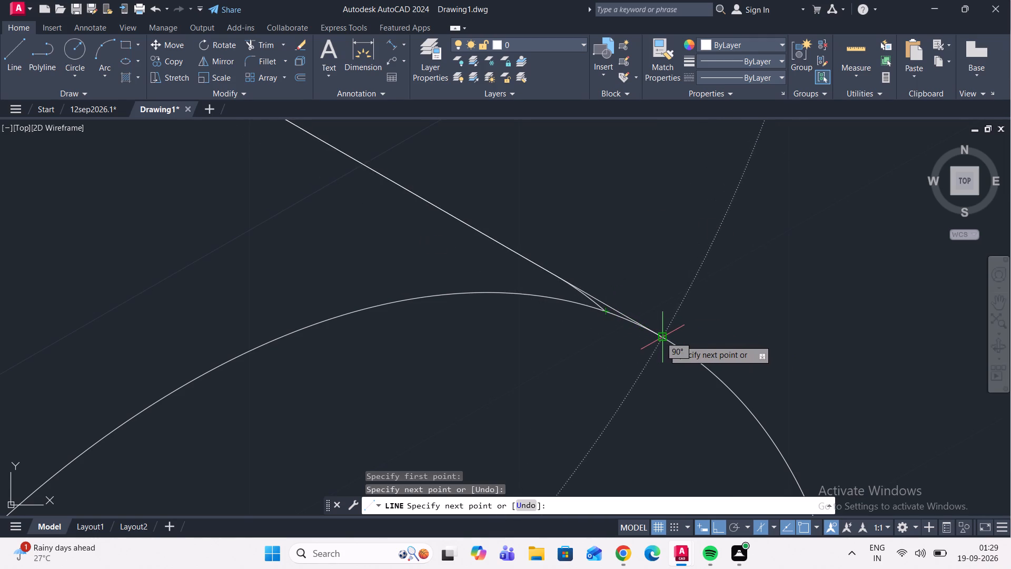
click(664, 340)
key(Escape)
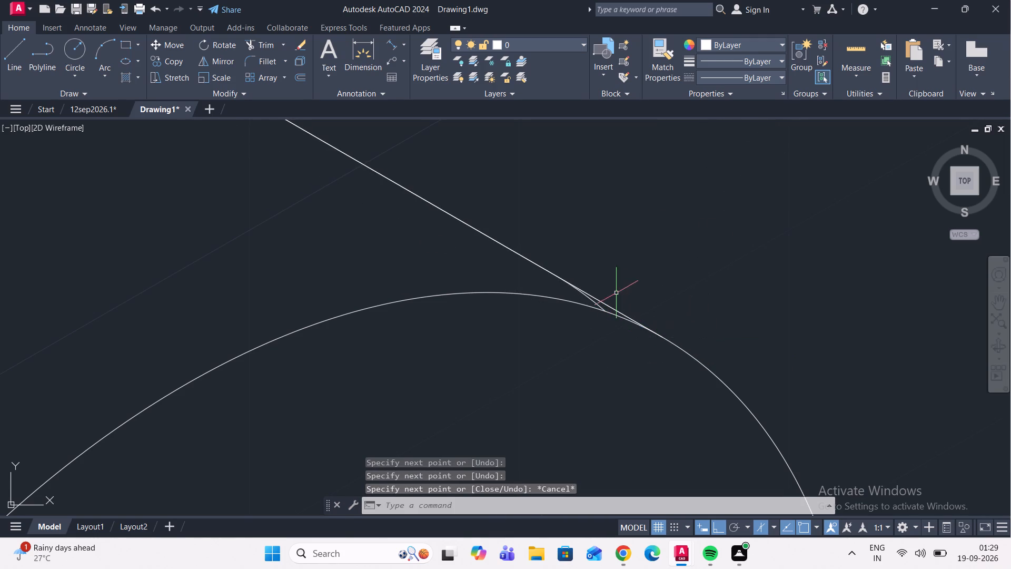
Trim away the short stub at the front ellipse and the duplicate lines along the upper boss's top edge.
click(261, 43)
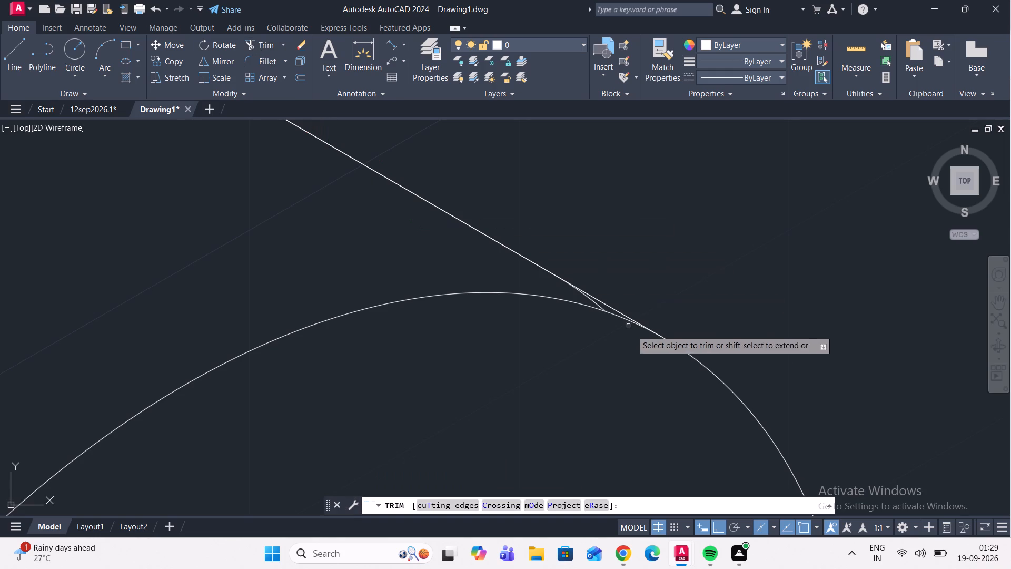
scroll(597, 311, up, 2)
click(590, 295)
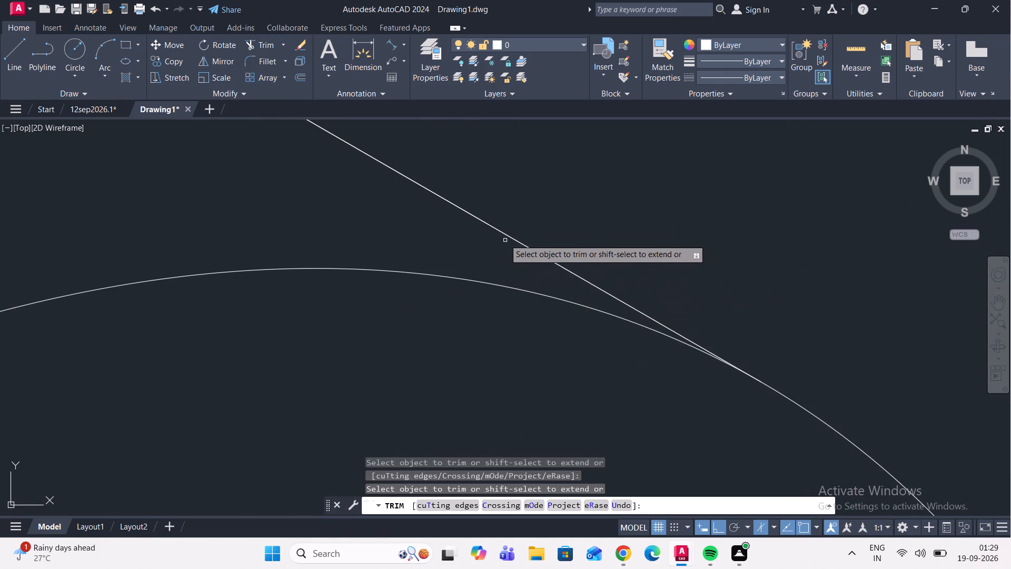
scroll(502, 231, down, 1)
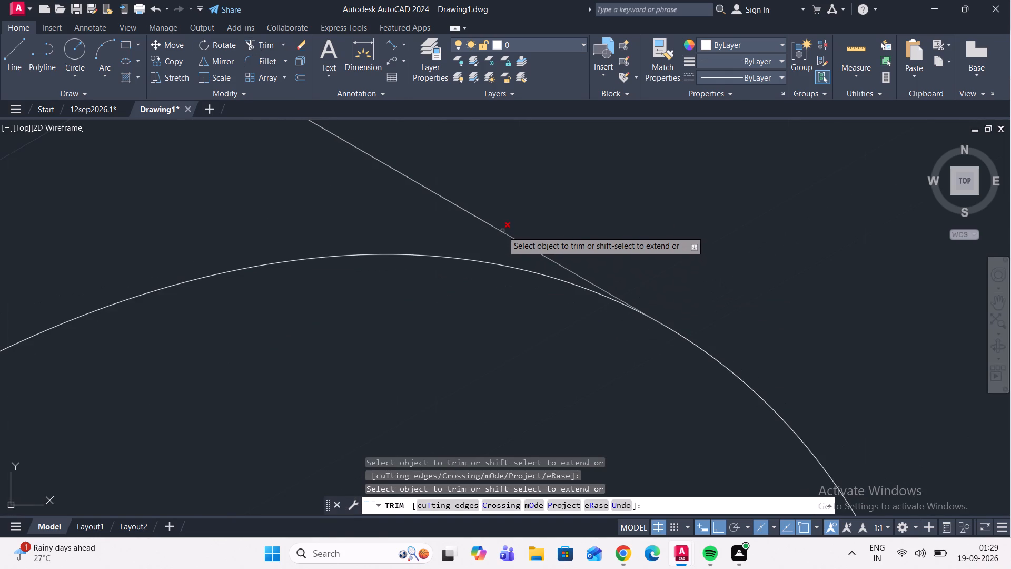
scroll(502, 231, down, 3)
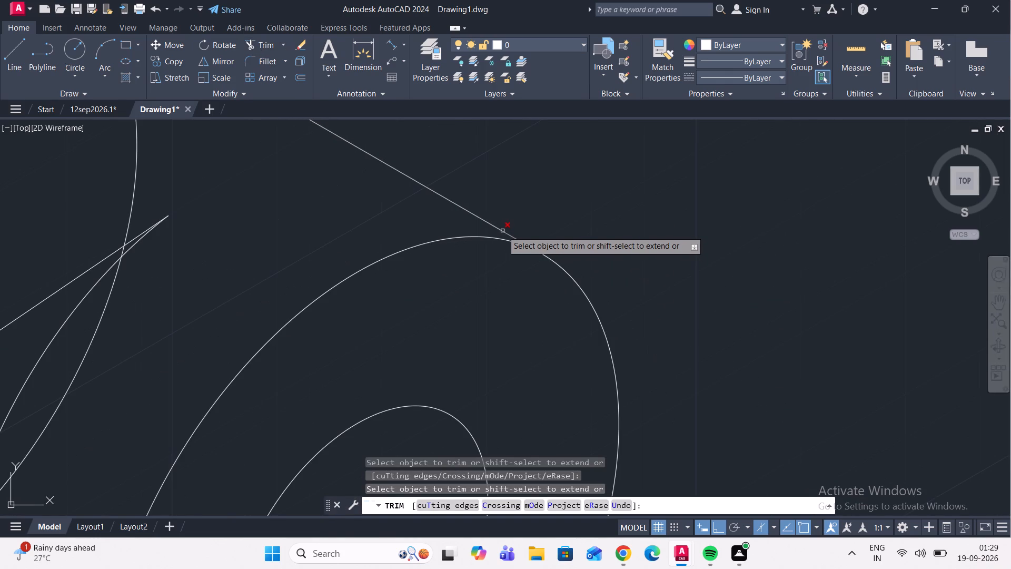
click(502, 231)
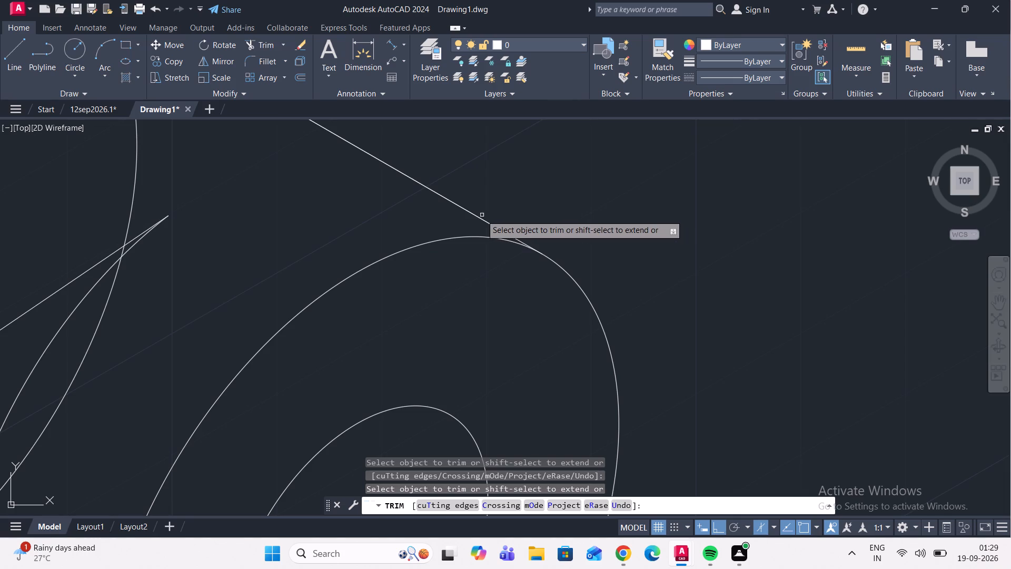
middle_drag(480, 215, 717, 372)
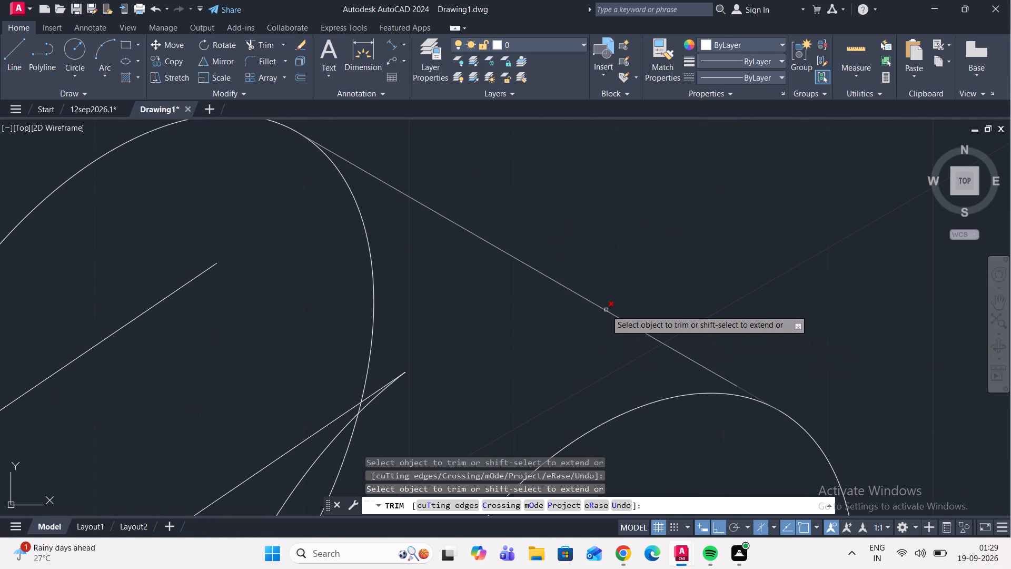
click(606, 310)
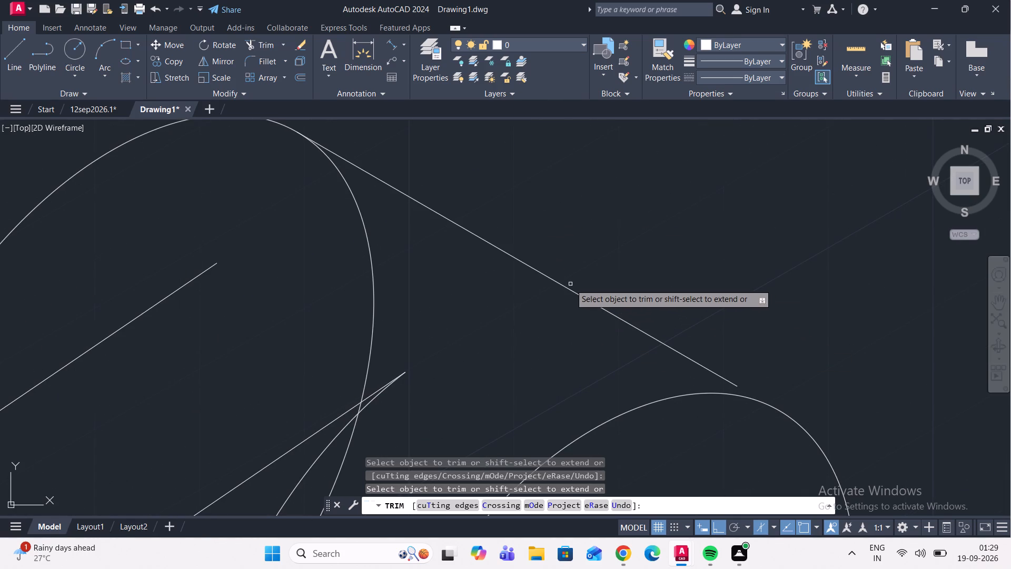
shift+click(608, 310)
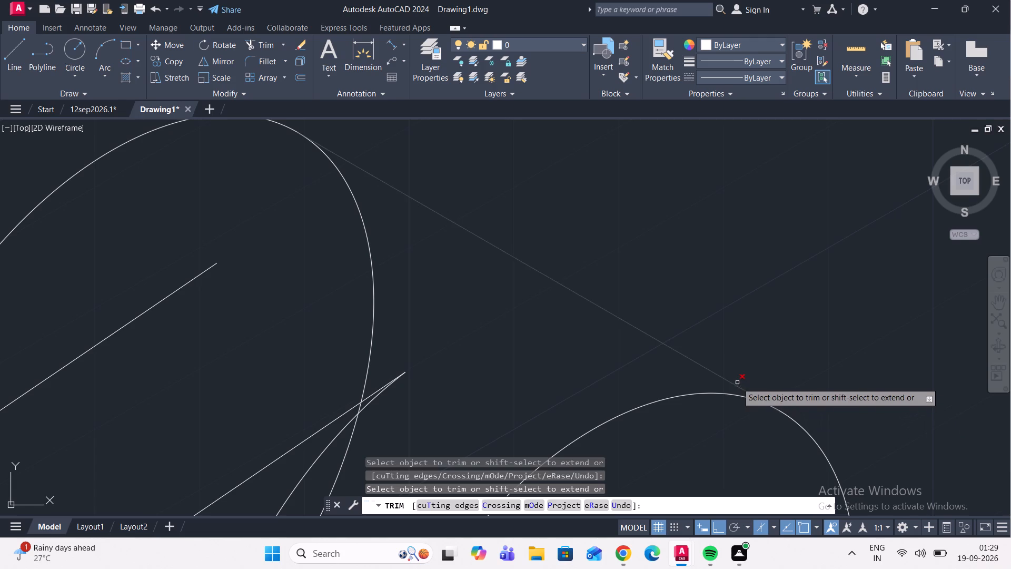
key(Escape)
Trim the hidden arc of the upper boss's rear ellipse between the top edge and the arm's long edge.
scroll(732, 356, down, 2)
middle_drag(721, 342, 639, 262)
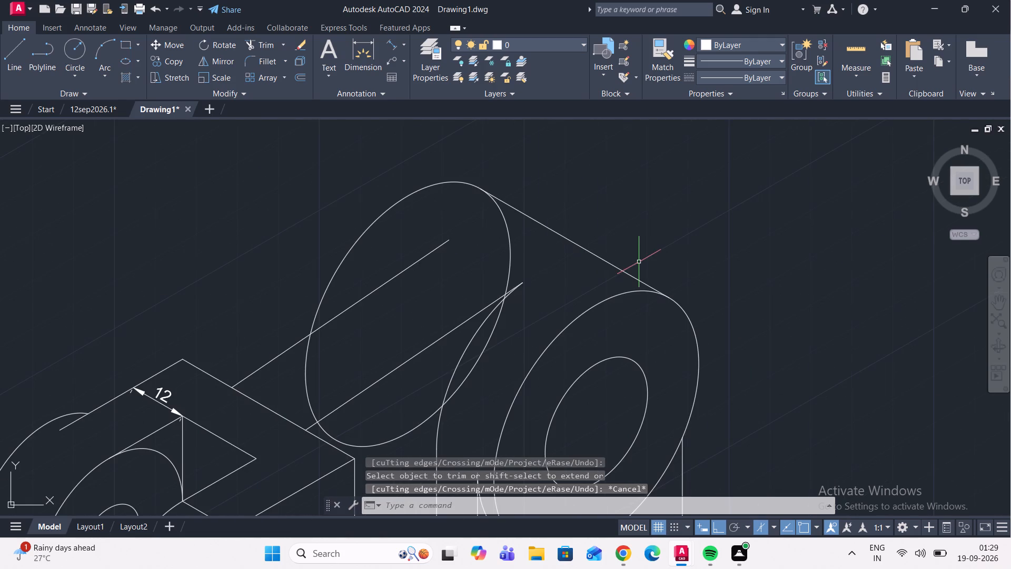
scroll(591, 260, down, 2)
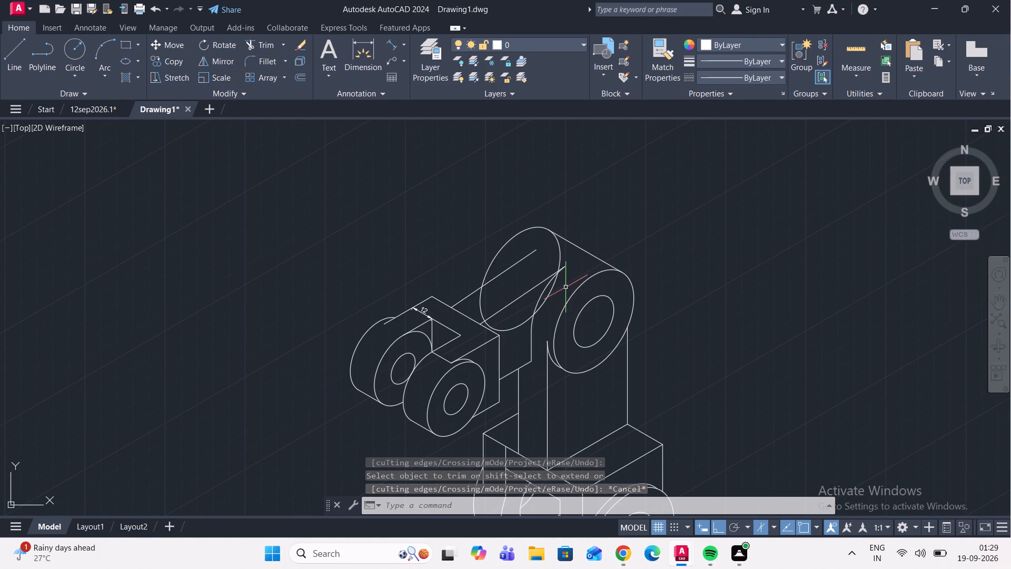
scroll(563, 277, up, 1)
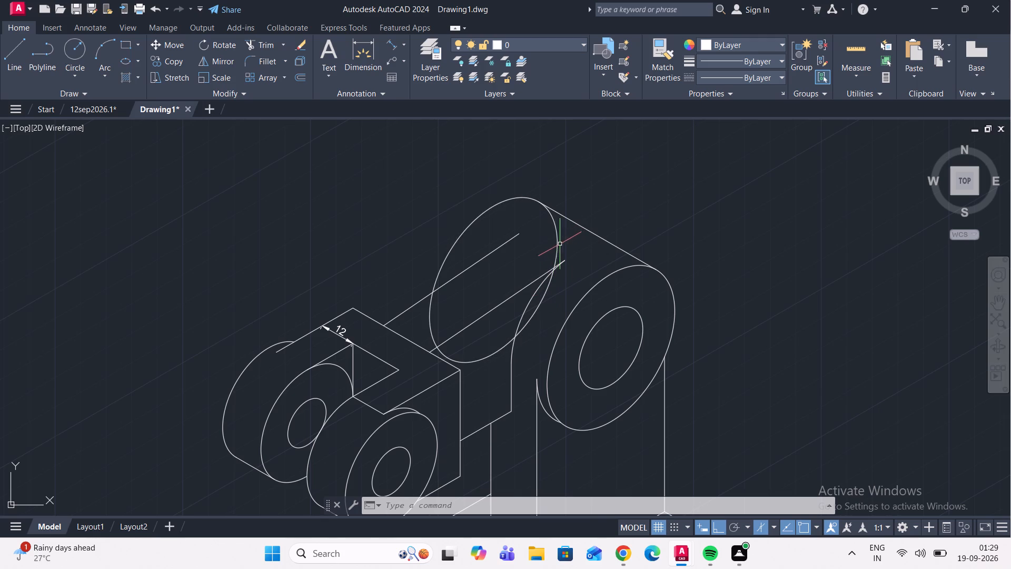
click(265, 46)
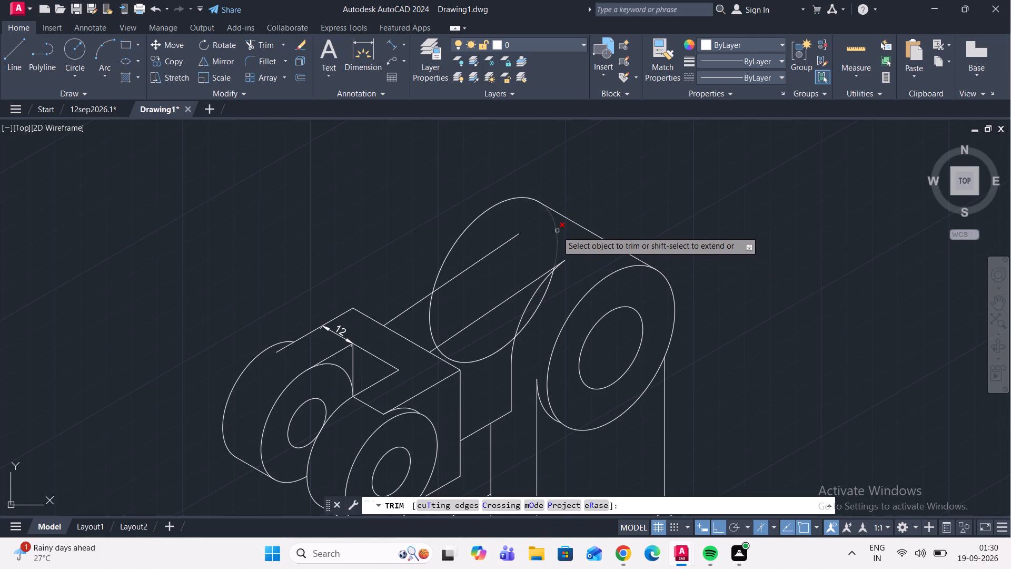
click(557, 230)
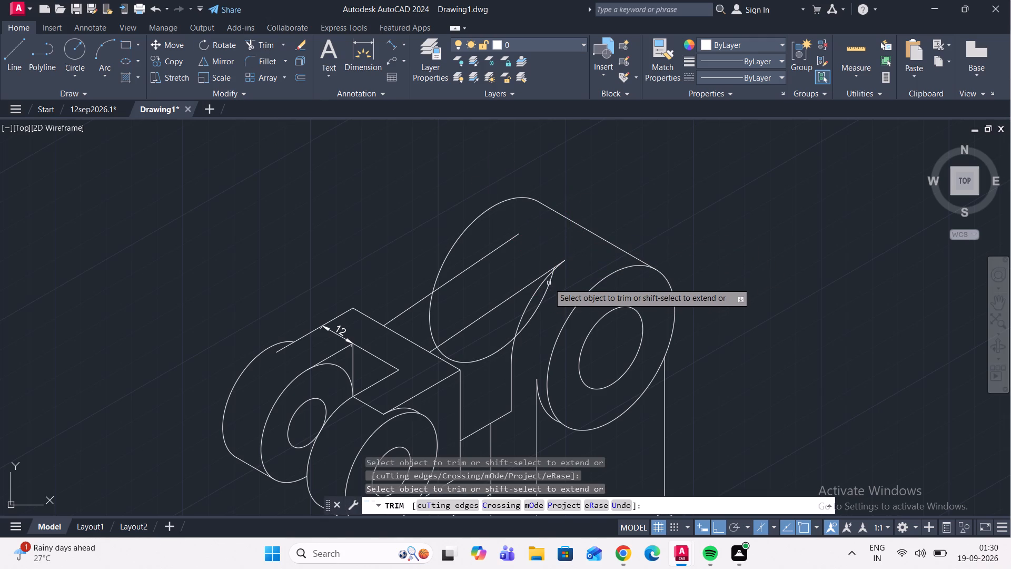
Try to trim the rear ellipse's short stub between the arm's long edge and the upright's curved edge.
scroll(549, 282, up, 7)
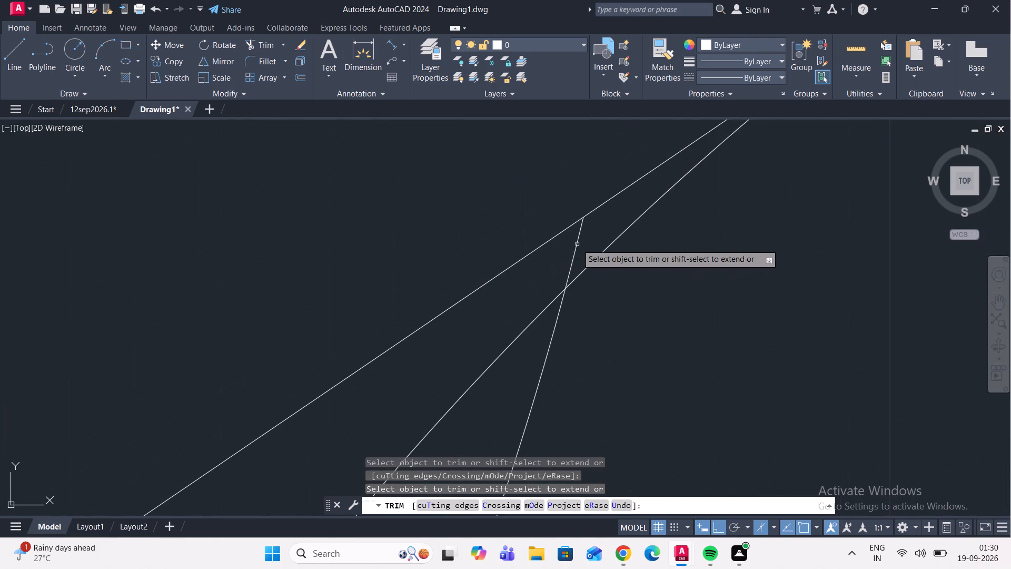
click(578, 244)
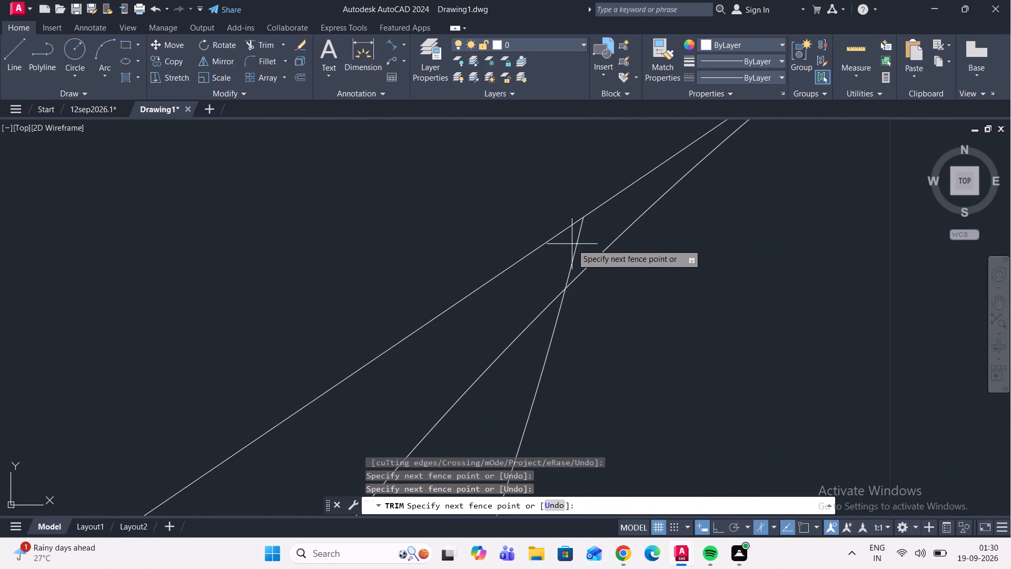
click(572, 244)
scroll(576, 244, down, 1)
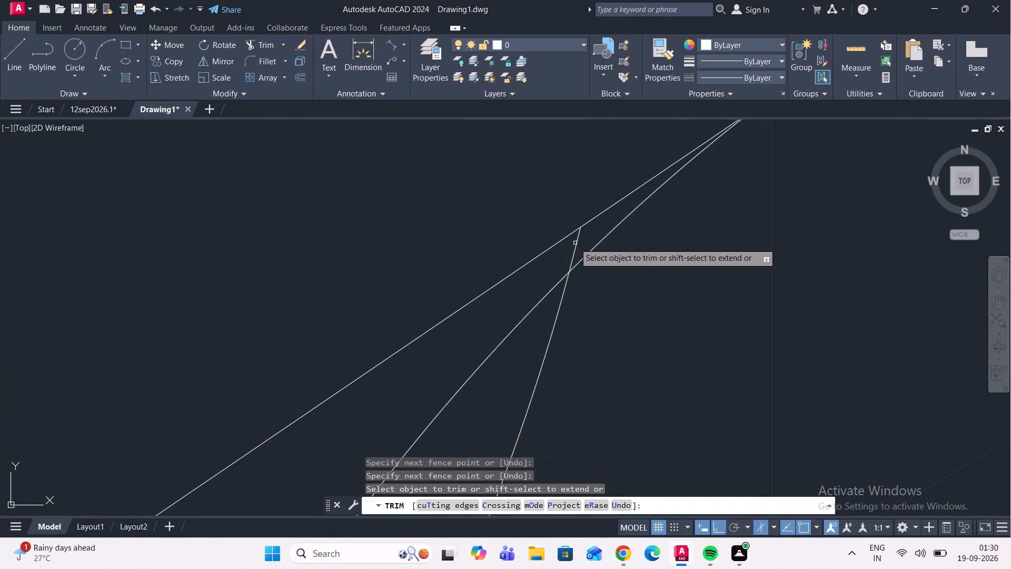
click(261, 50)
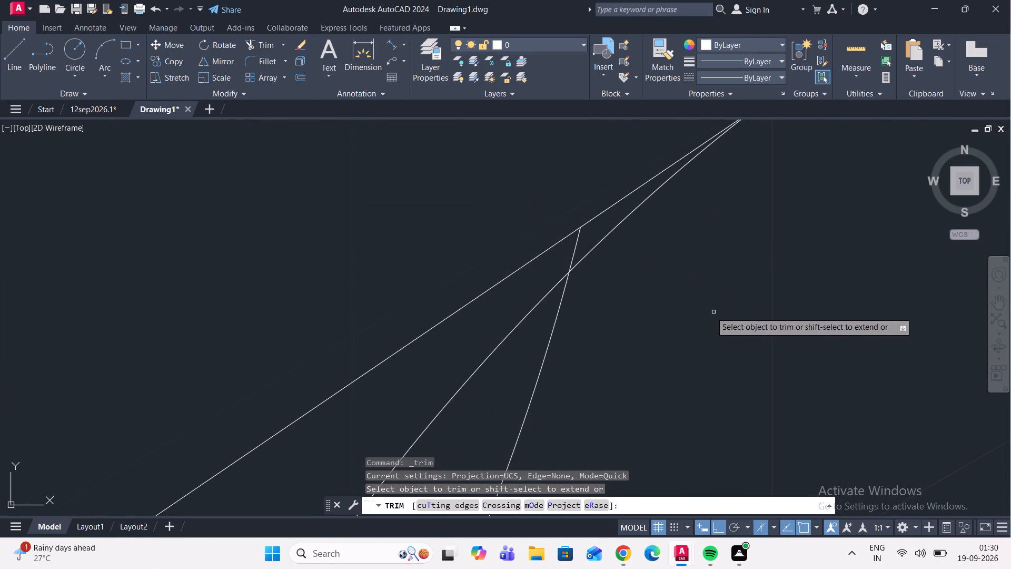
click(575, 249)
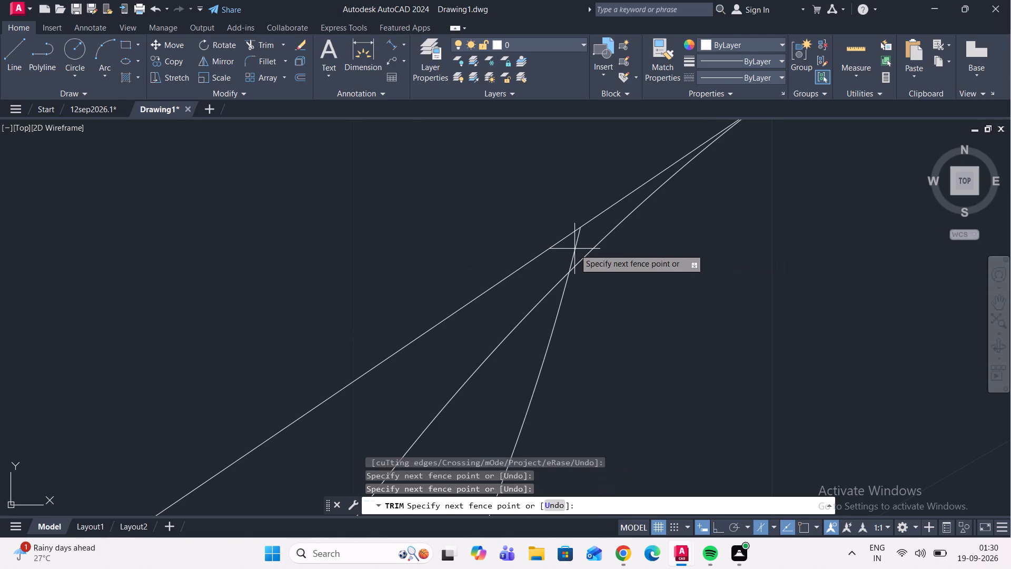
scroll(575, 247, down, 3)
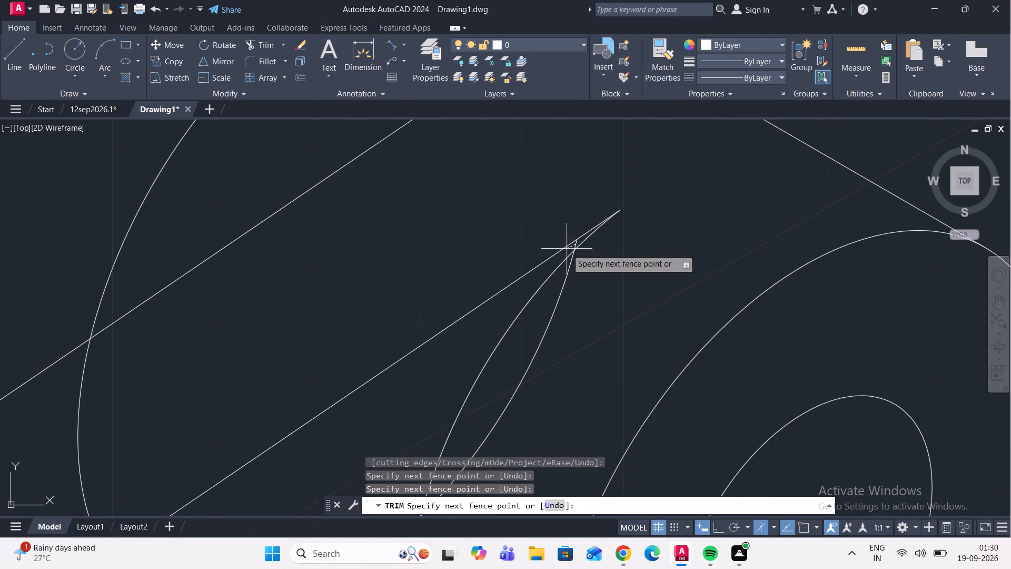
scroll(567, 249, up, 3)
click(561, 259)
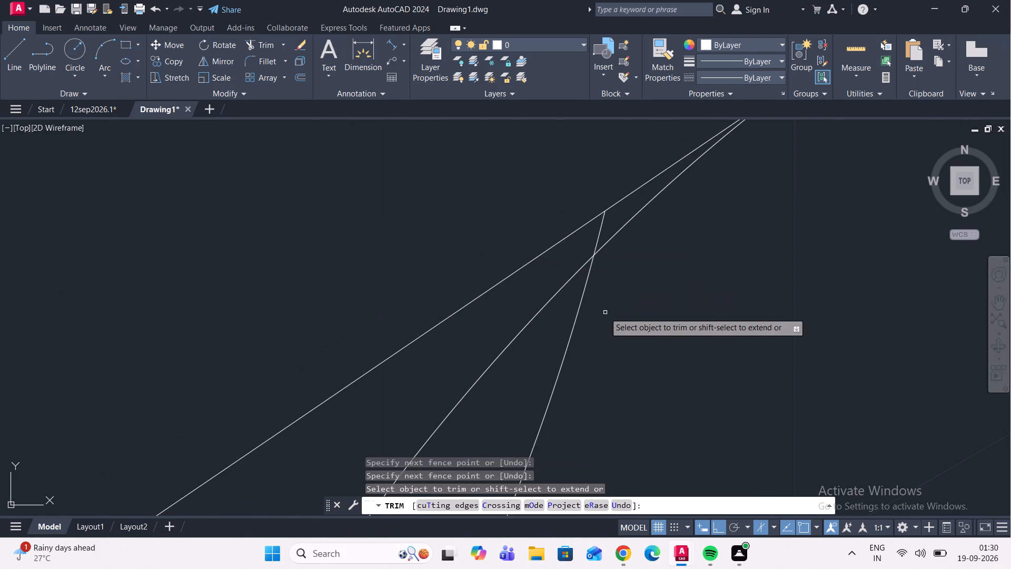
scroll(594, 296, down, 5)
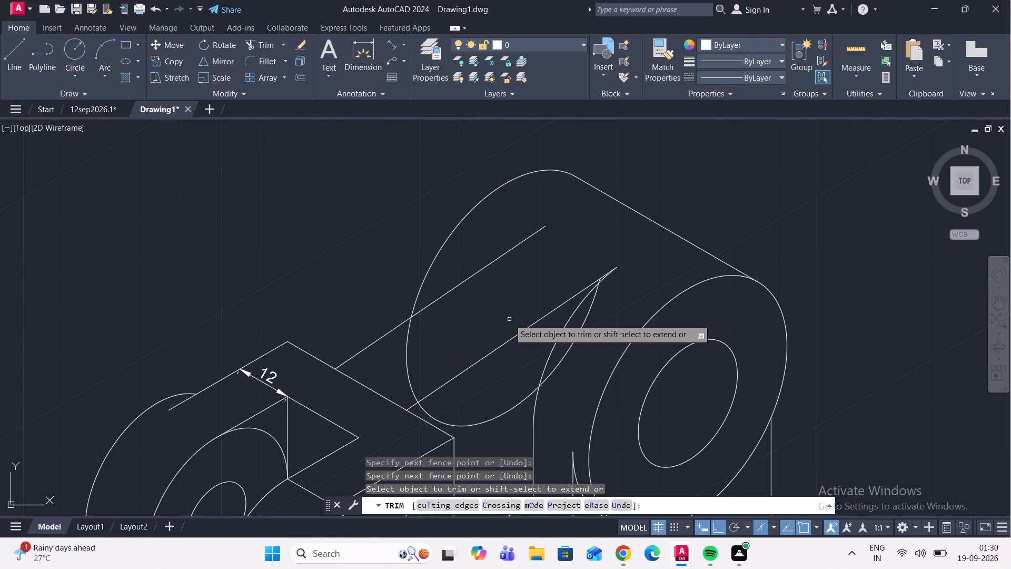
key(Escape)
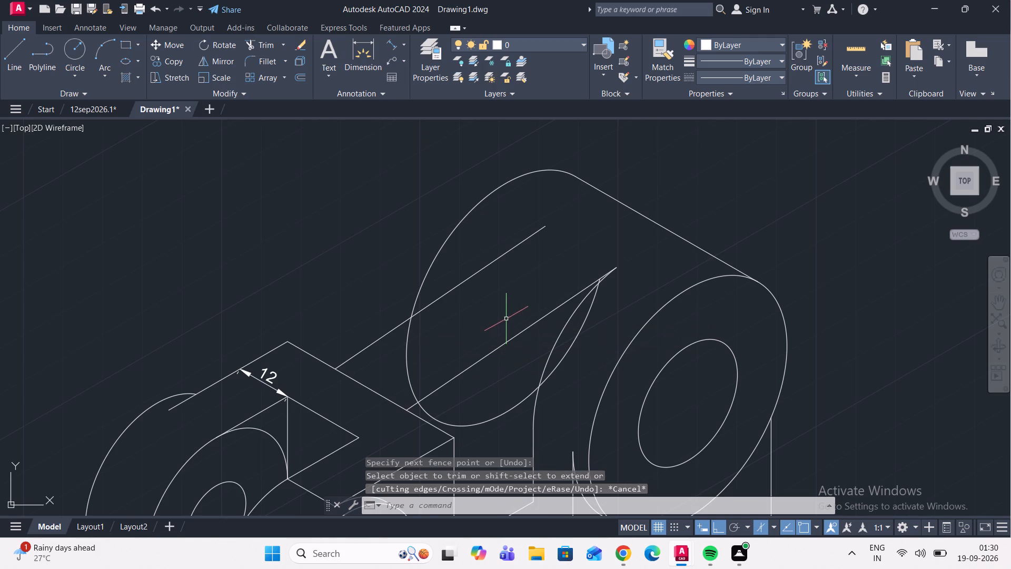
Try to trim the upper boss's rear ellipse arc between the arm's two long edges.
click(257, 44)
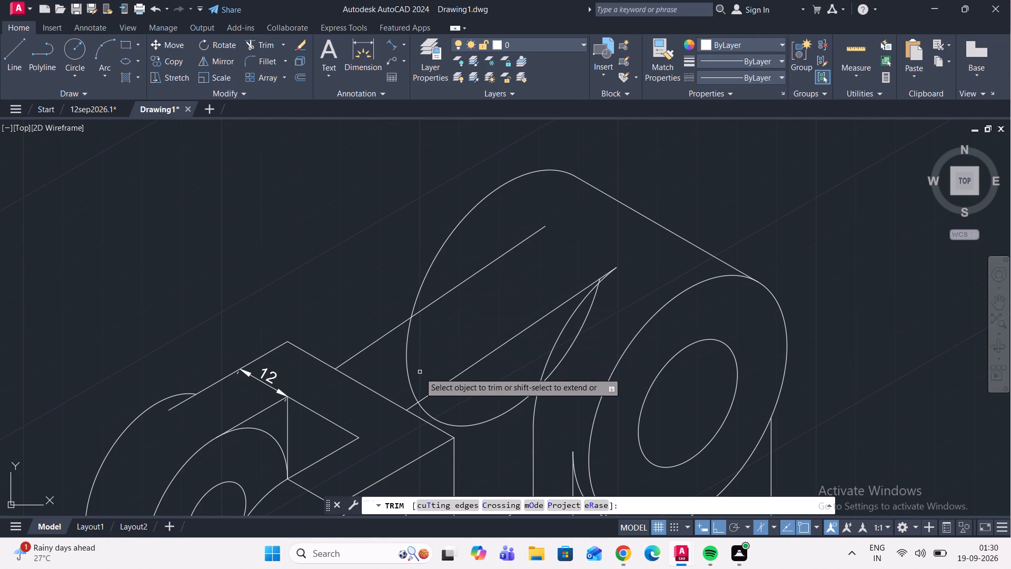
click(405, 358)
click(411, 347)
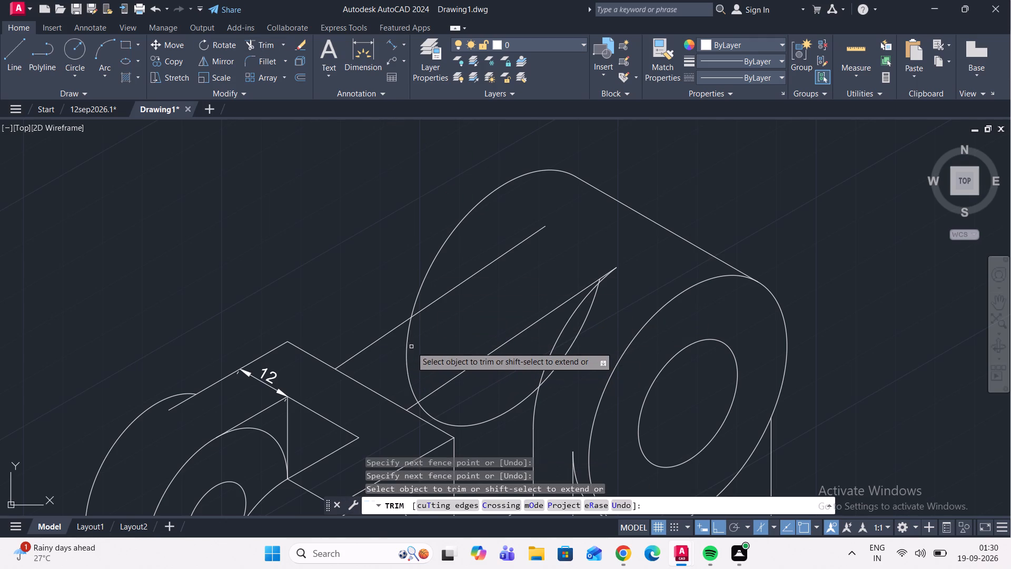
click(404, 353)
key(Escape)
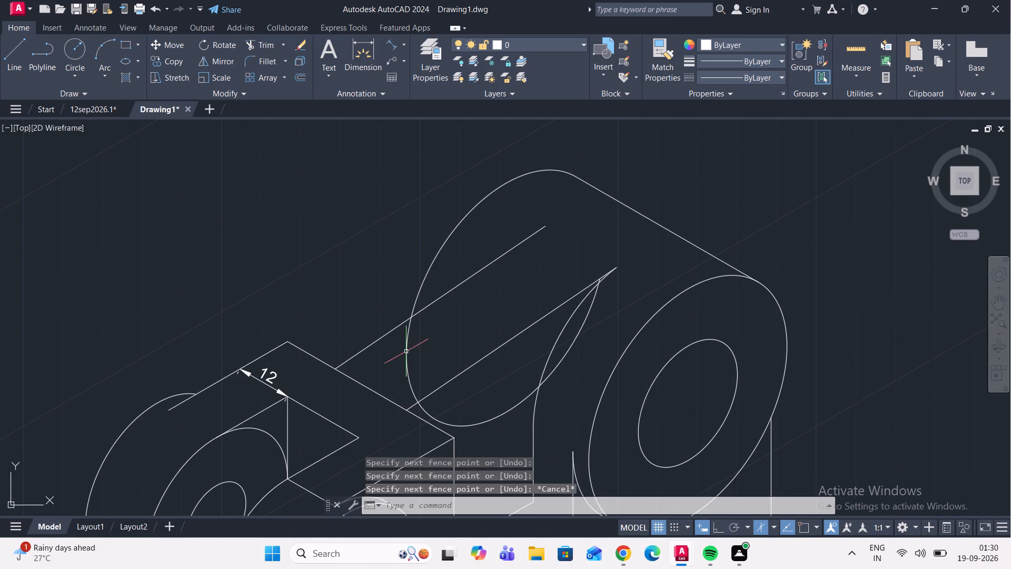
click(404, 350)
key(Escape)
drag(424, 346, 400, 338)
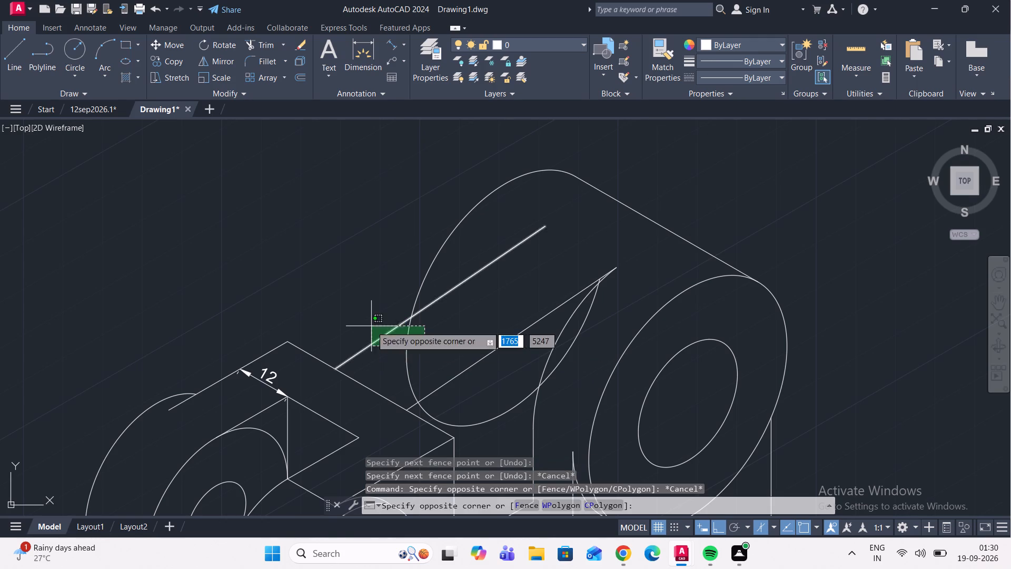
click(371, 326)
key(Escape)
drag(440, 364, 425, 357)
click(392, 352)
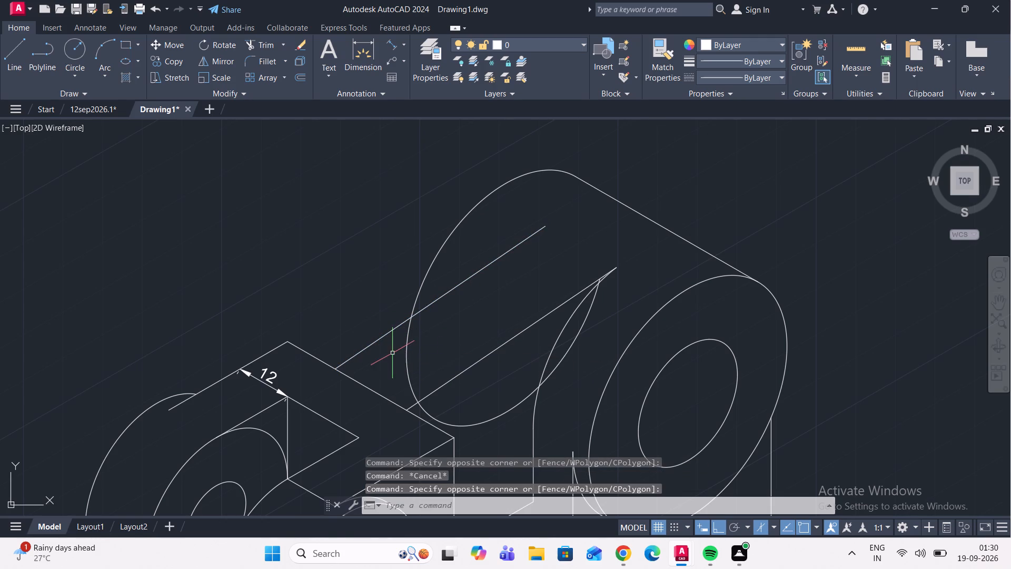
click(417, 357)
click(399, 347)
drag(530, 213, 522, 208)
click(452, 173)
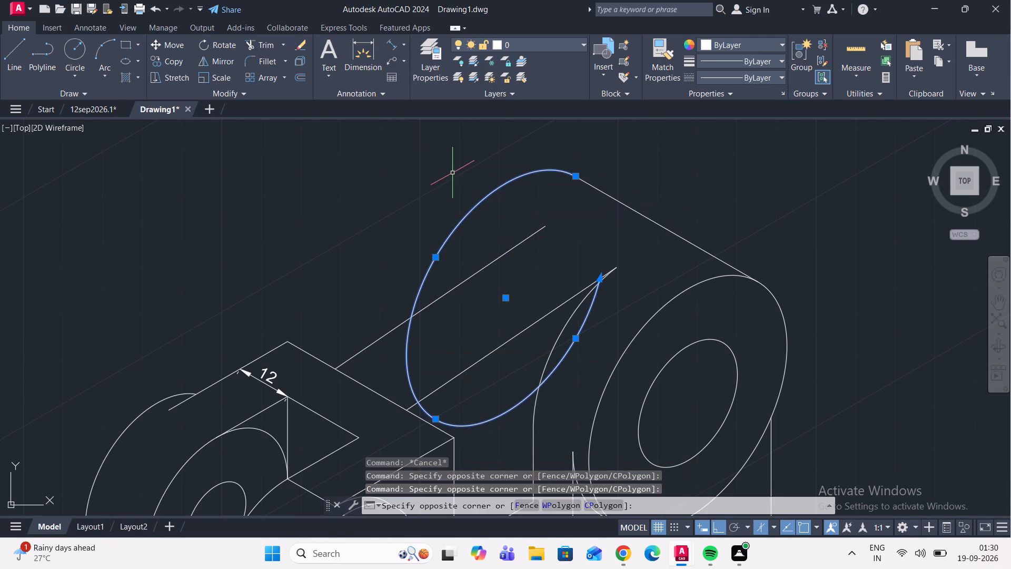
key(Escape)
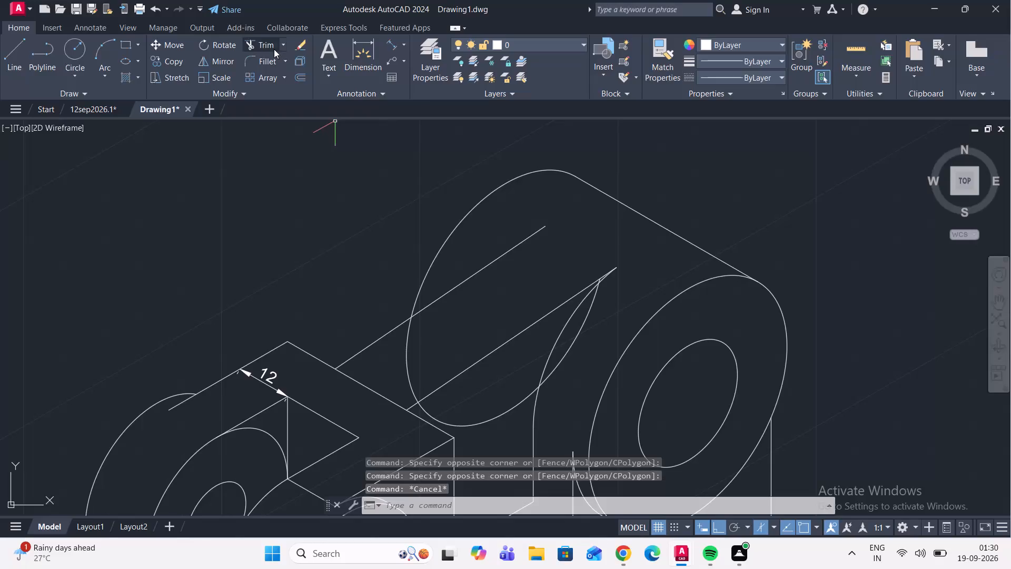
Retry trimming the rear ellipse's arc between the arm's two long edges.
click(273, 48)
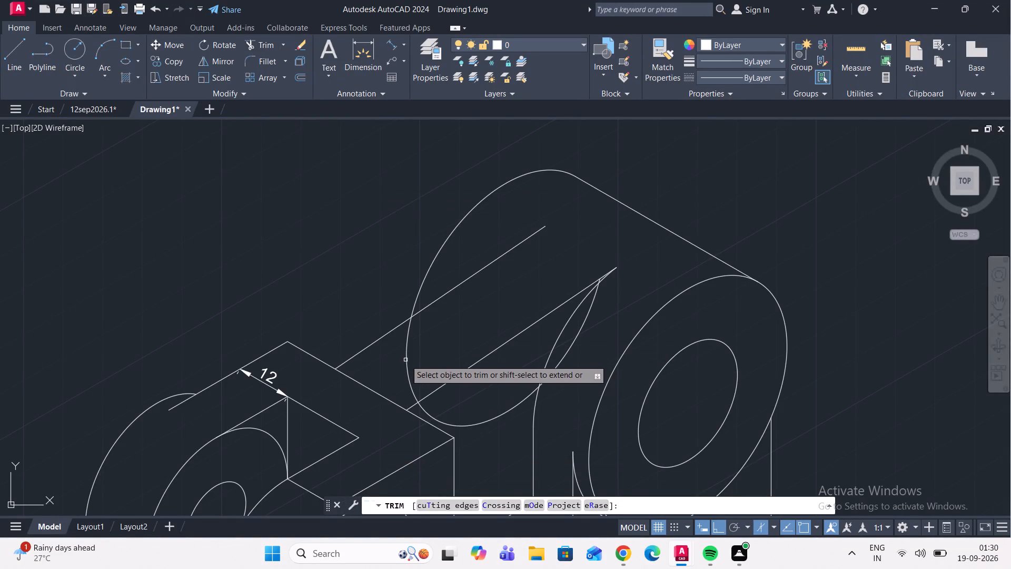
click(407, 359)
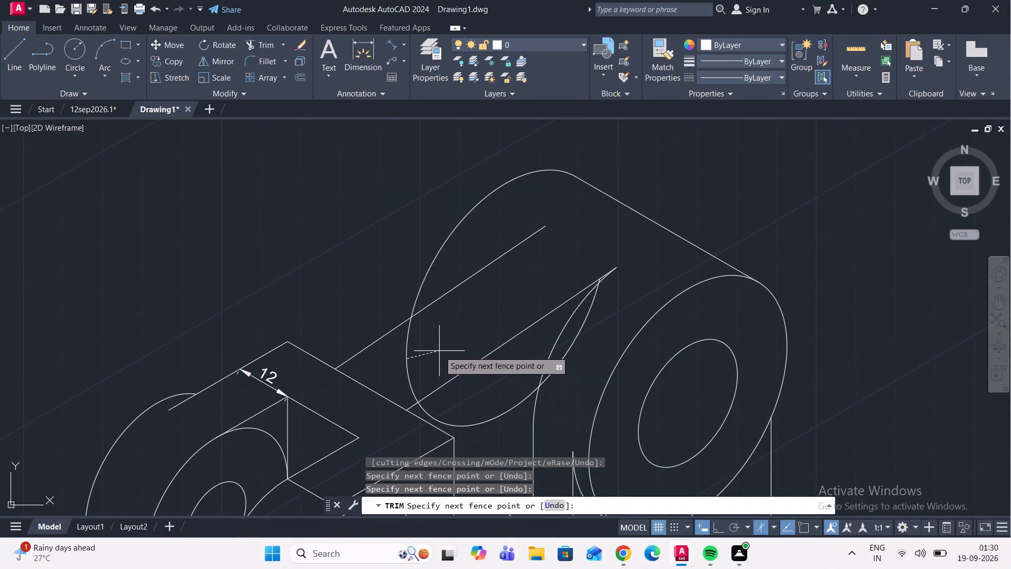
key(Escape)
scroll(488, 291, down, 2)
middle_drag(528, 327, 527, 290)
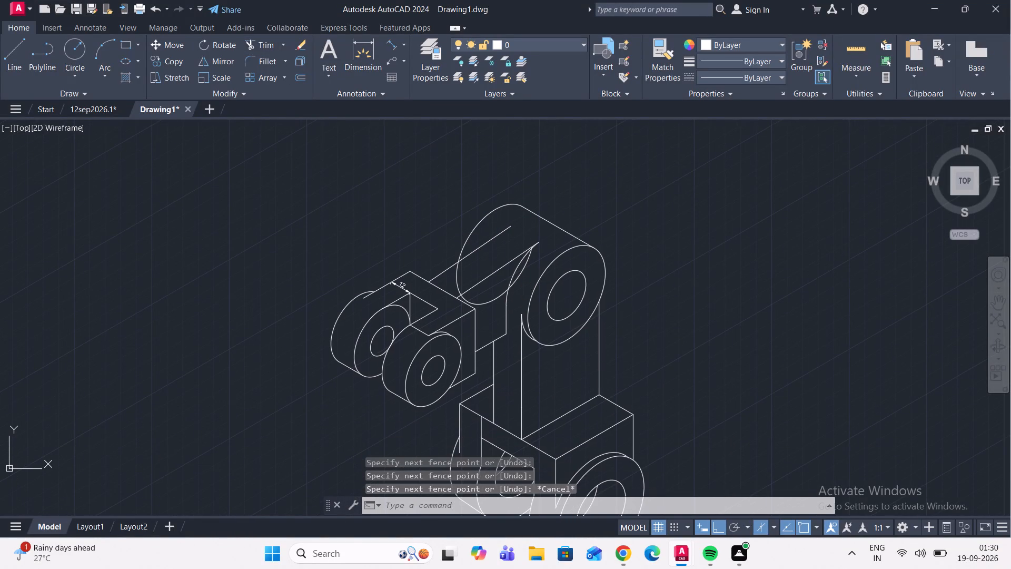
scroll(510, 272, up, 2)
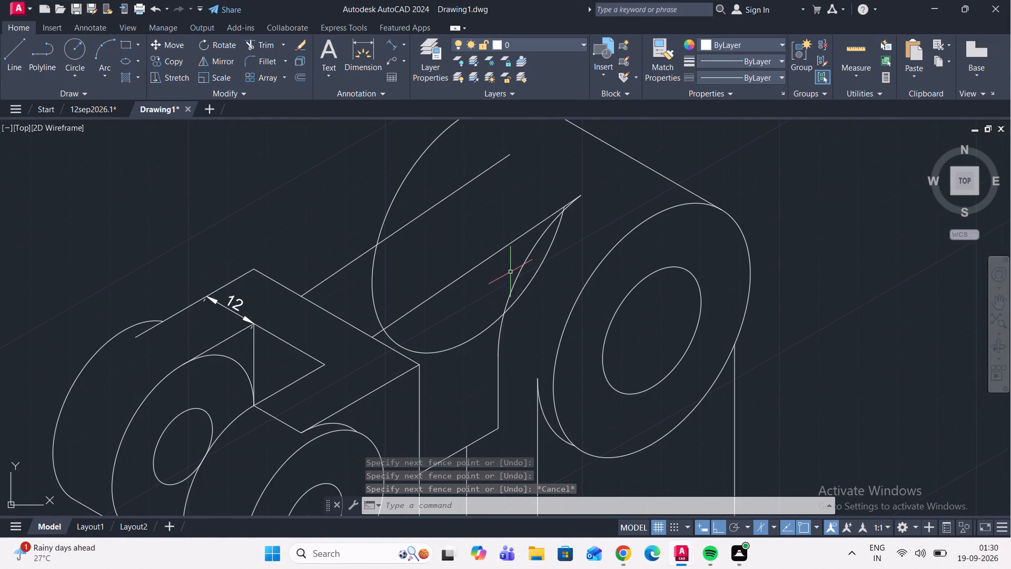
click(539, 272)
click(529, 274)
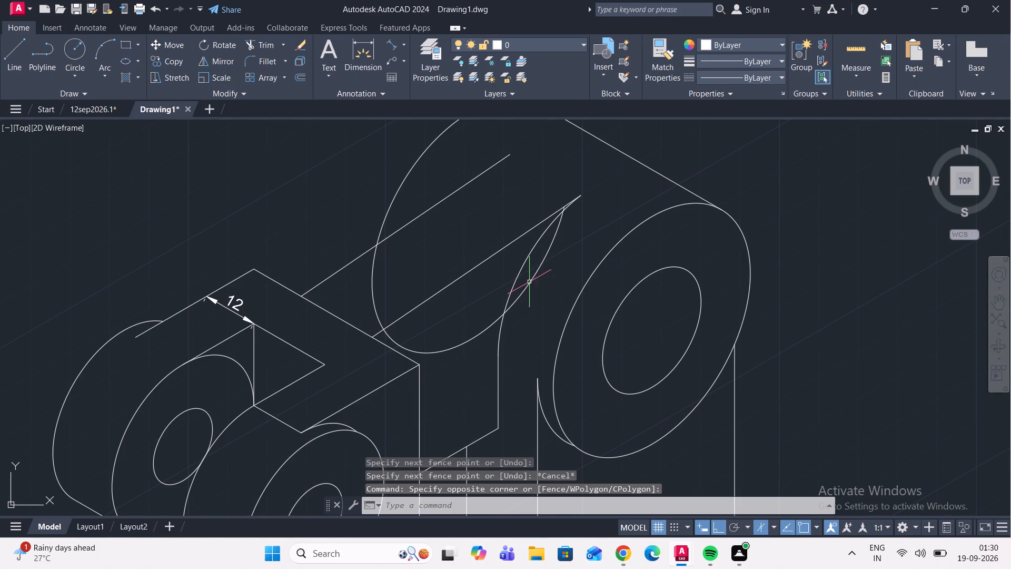
Undo the recent trims and line edits on the upper boss, back to before its top edge was redrawn.
key(ctrl+z)
key(ctrl+z)
key(ctrl+z)
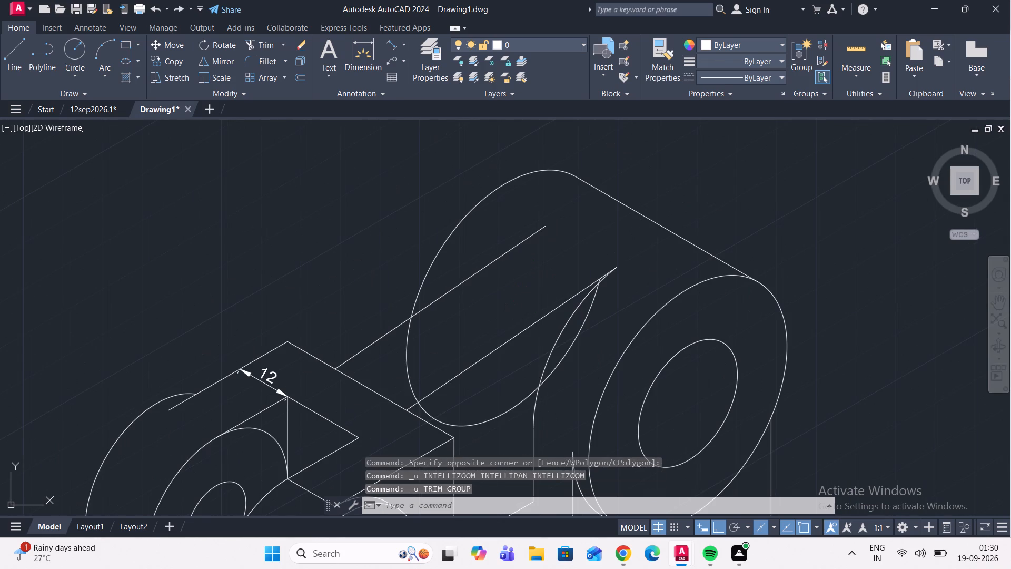
key(ctrl+z)
key(ctrl+z)
key(ctrl+z)
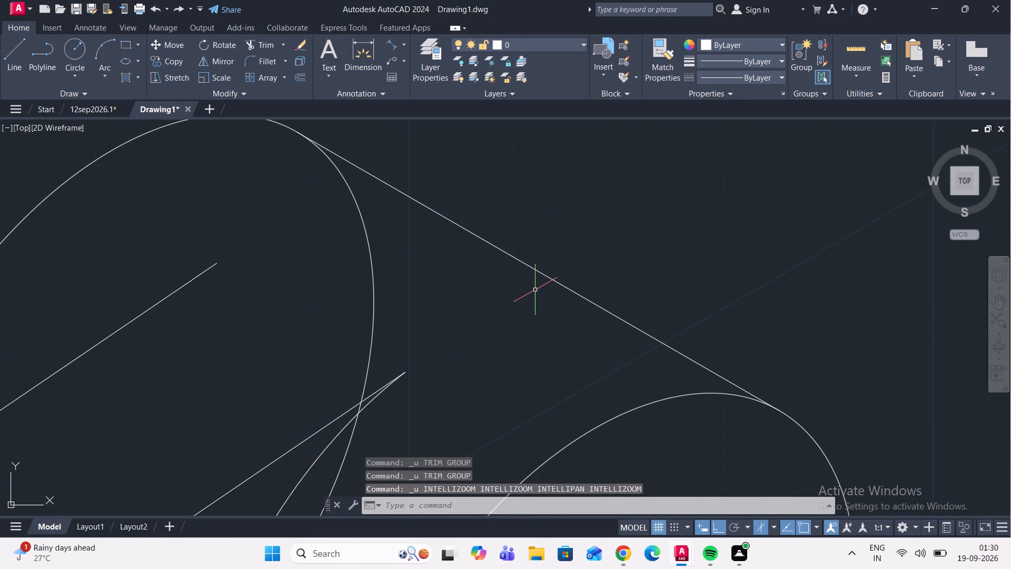
key(ctrl+z)
key(ctrl+z)
key(ctrl+z)
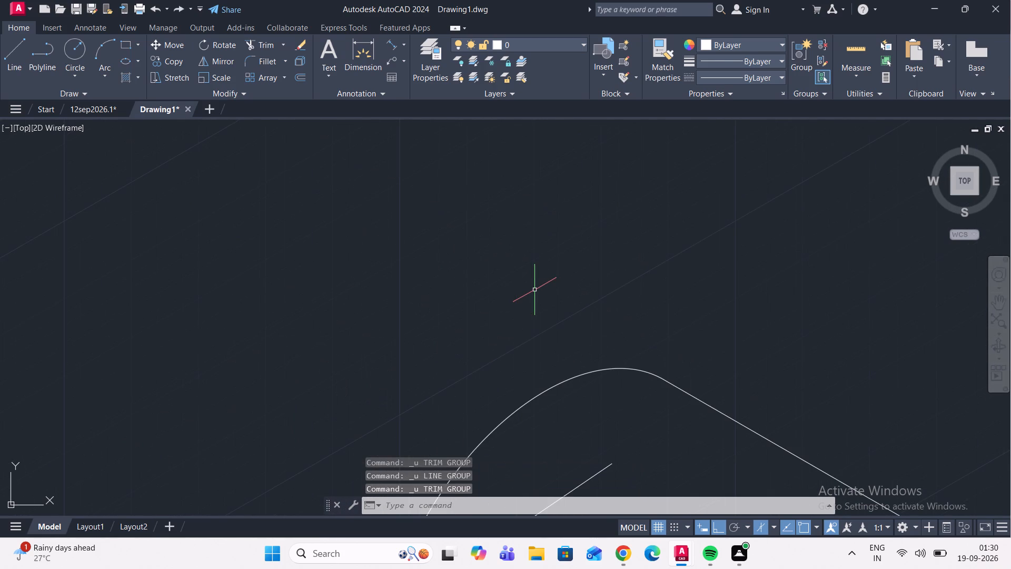
key(ctrl+z)
Trim the short stub at the front ellipse and the duplicate line along the upper boss's top edge.
scroll(547, 273, down, 2)
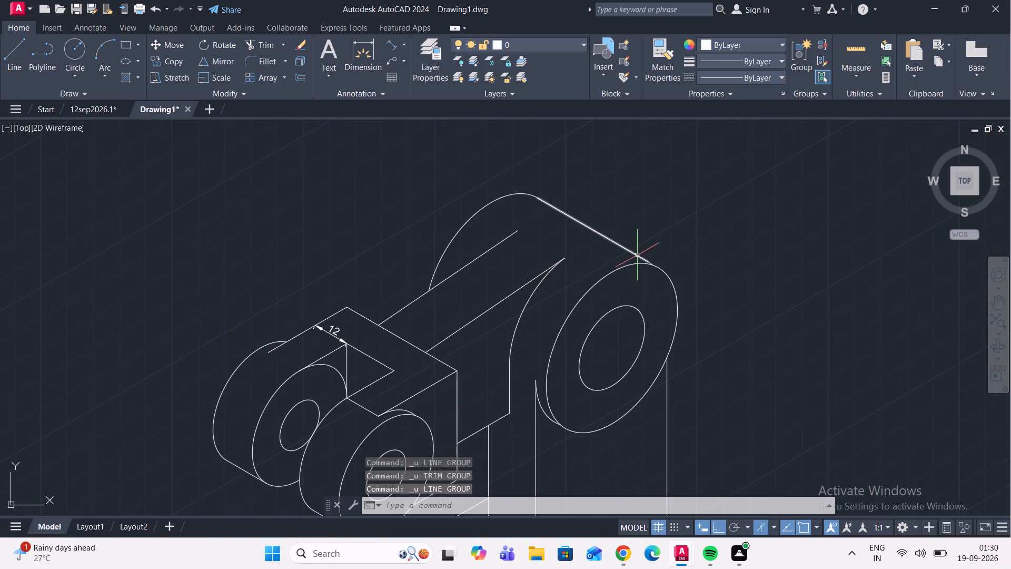
scroll(646, 262, up, 4)
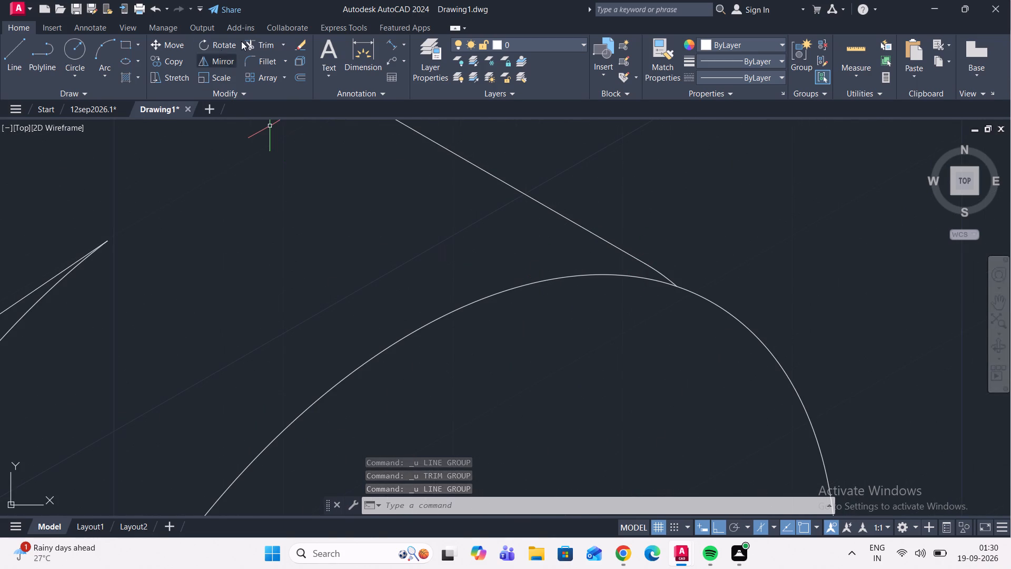
click(267, 44)
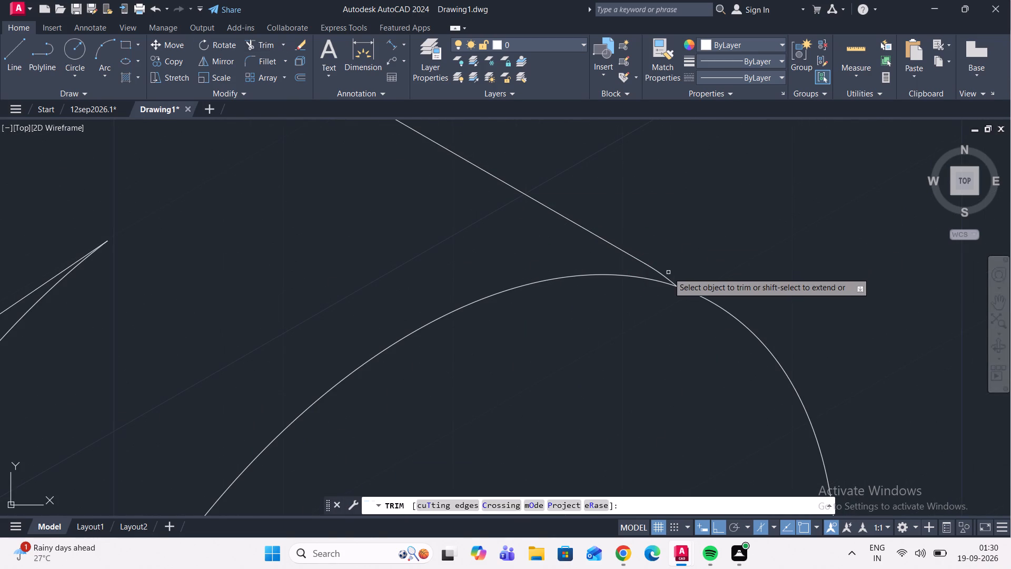
click(668, 277)
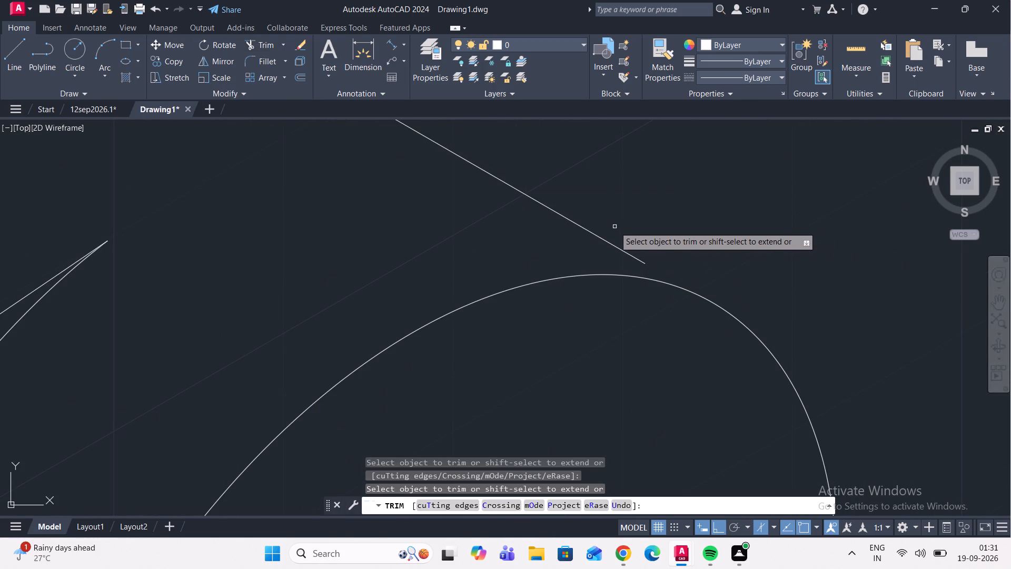
shift+click(594, 236)
scroll(751, 253, down, 1)
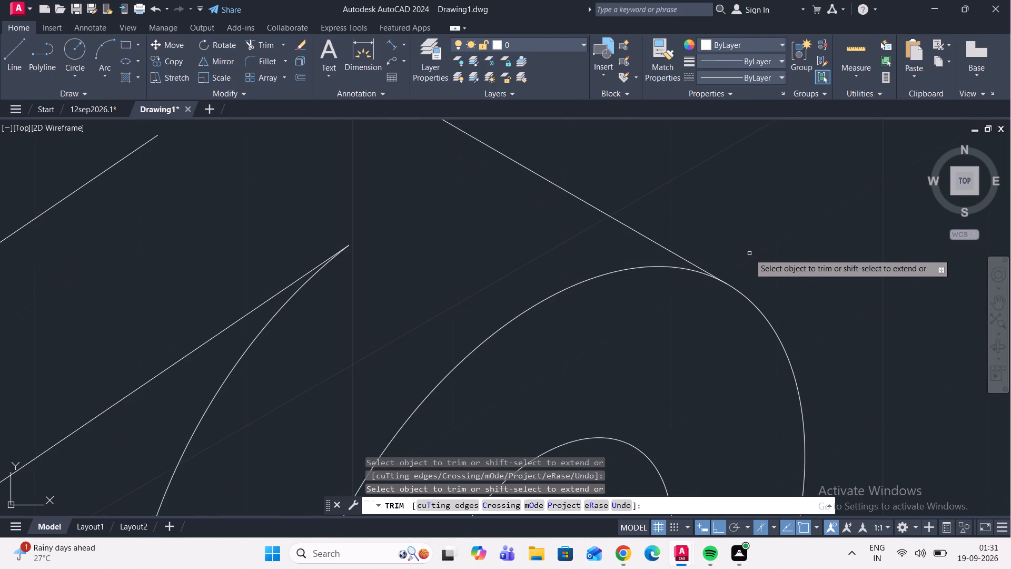
middle_drag(748, 254, 759, 309)
key(Escape)
scroll(755, 291, down, 3)
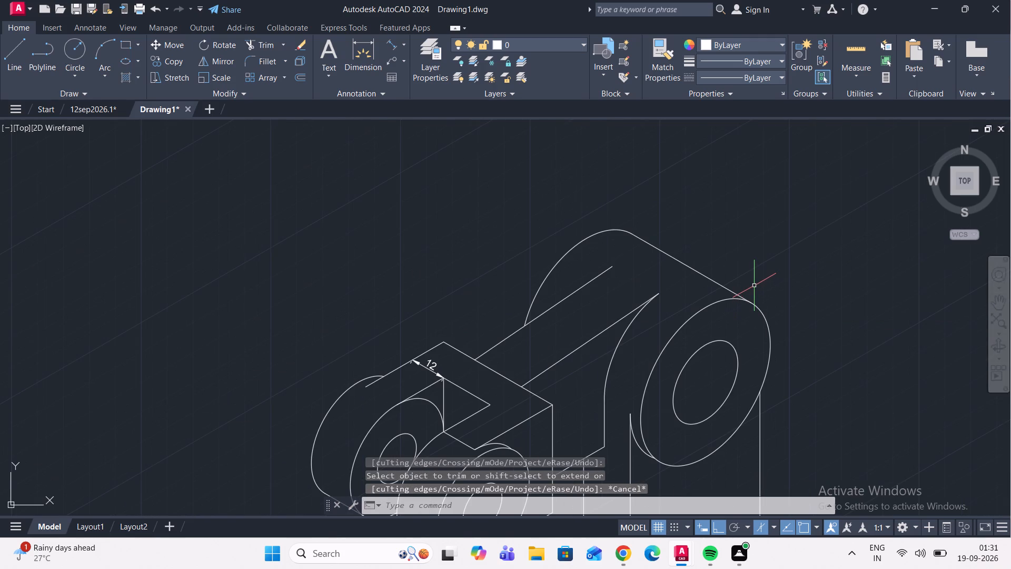
Examine the whole isometric drawing from the upper boss and arm down to the lower fork.
middle_drag(750, 276, 697, 162)
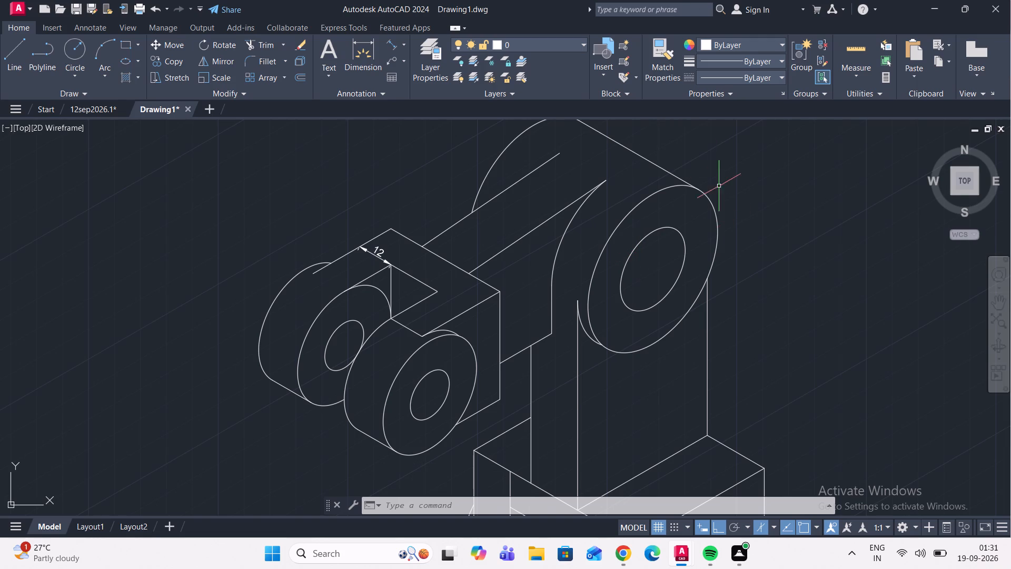
scroll(723, 184, down, 2)
middle_drag(748, 198, 674, 228)
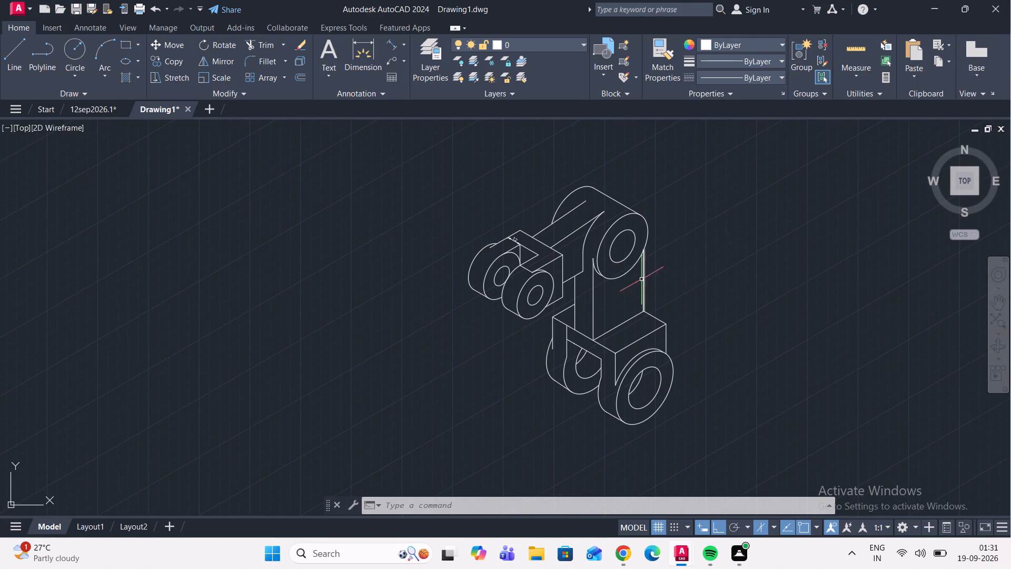
scroll(590, 279, up, 2)
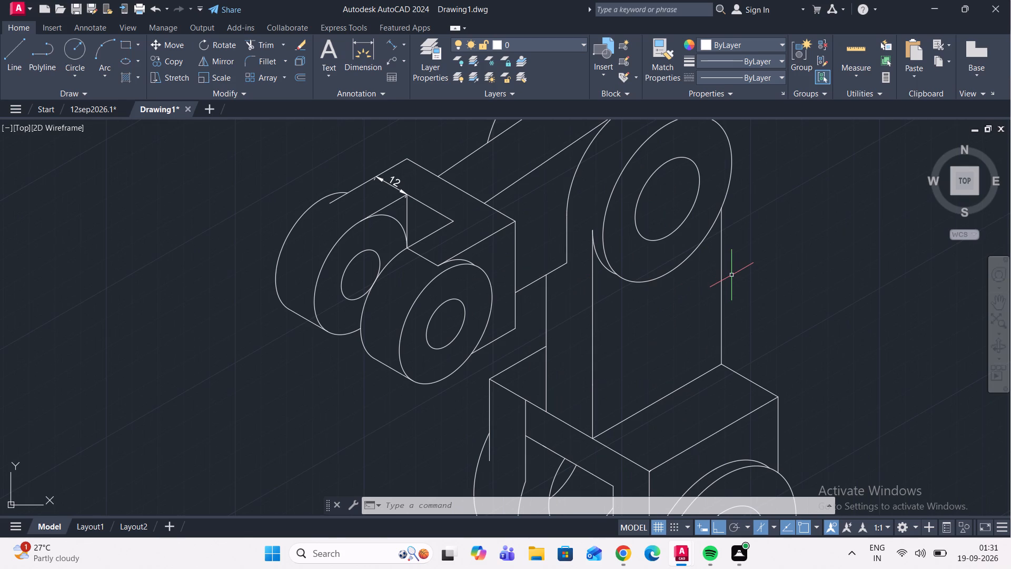
middle_drag(724, 276, 663, 165)
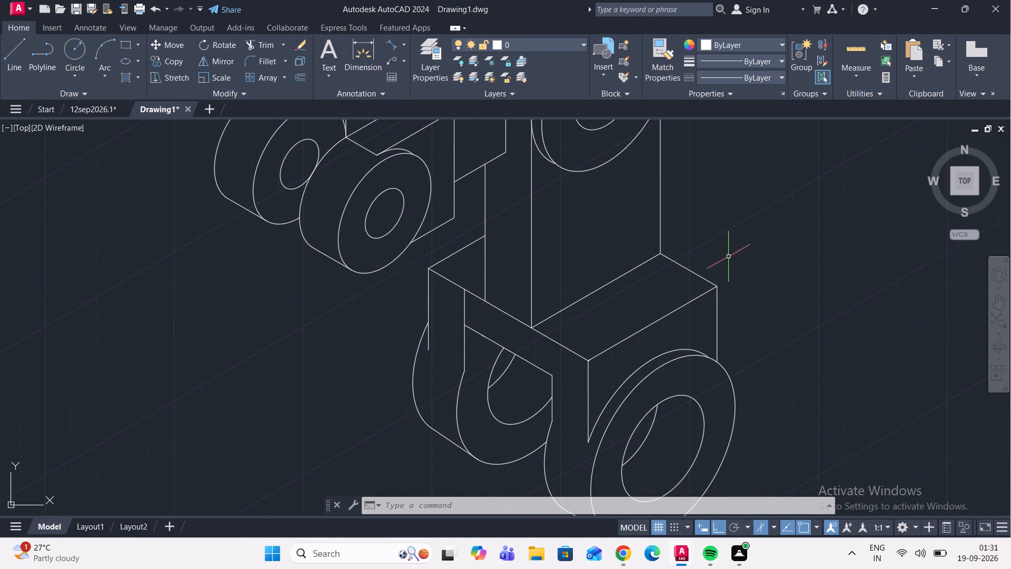
scroll(728, 279, down, 2)
middle_drag(728, 280, 741, 335)
scroll(742, 319, up, 1)
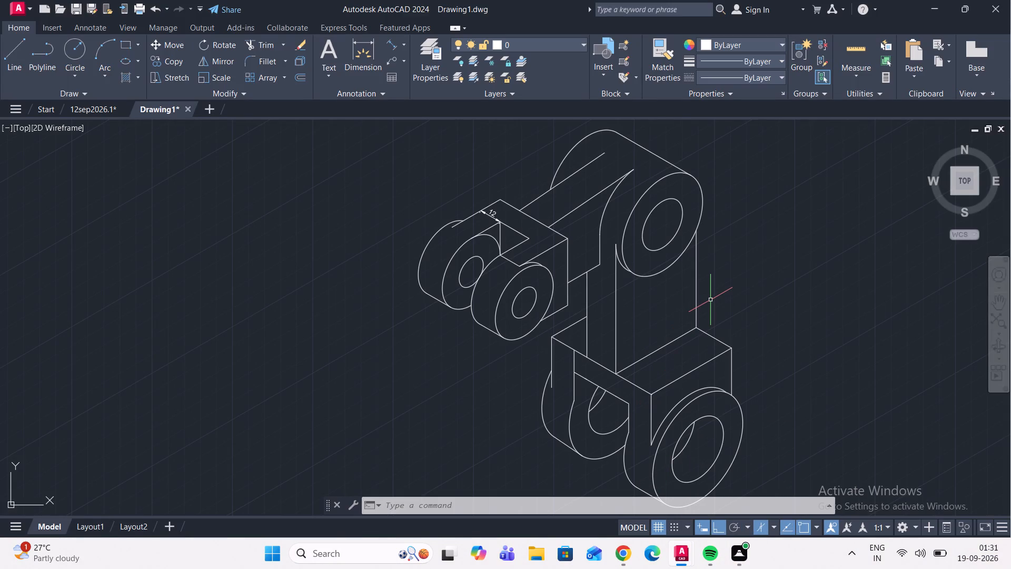
Save the drawing in the Documents folder, replacing the default file name with one beginning 19sep.
key(ctrl+s)
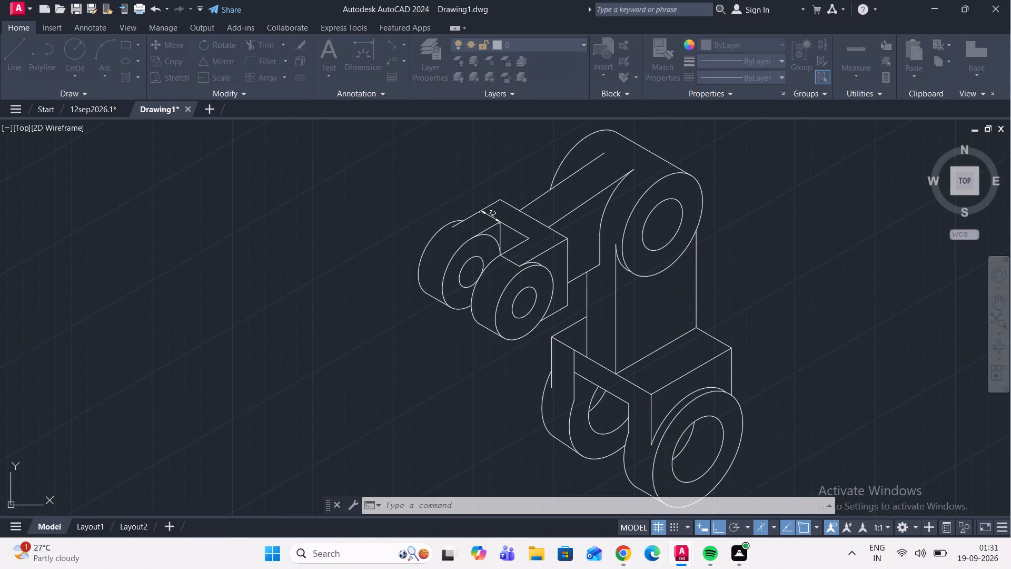
click(508, 393)
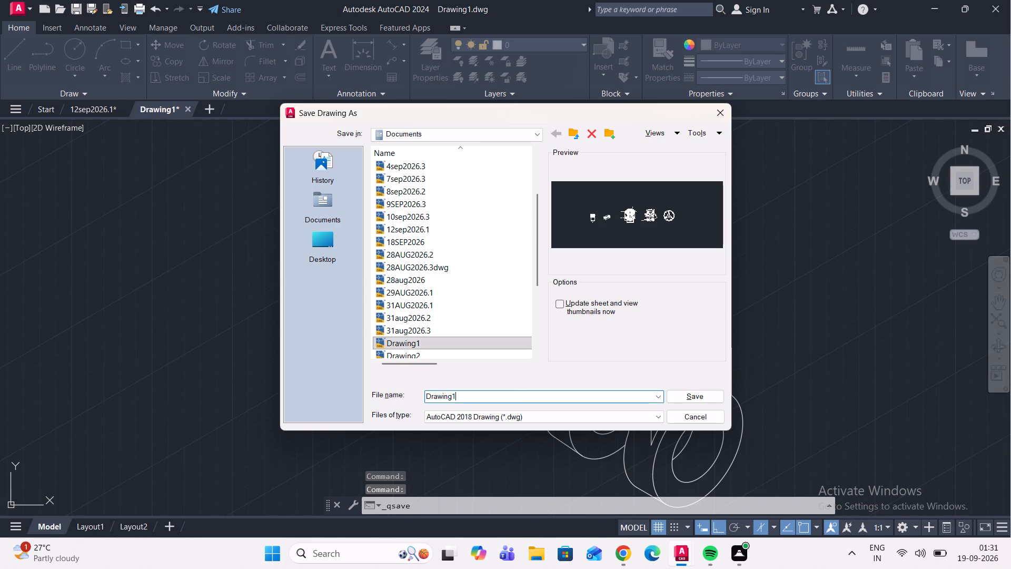
key(Delete)
key(Delete)
key(Delete)
key(Delete)
key(Delete)
key(Delete)
key(Delete)
key(Delete)
key(Delete)
key(Delete)
key(Delete)
key(Delete)
key(Delete)
key(Delete)
key(Delete)
key(Delete)
key(Delete)
key(Delete)
key(Delete)
key(Delete)
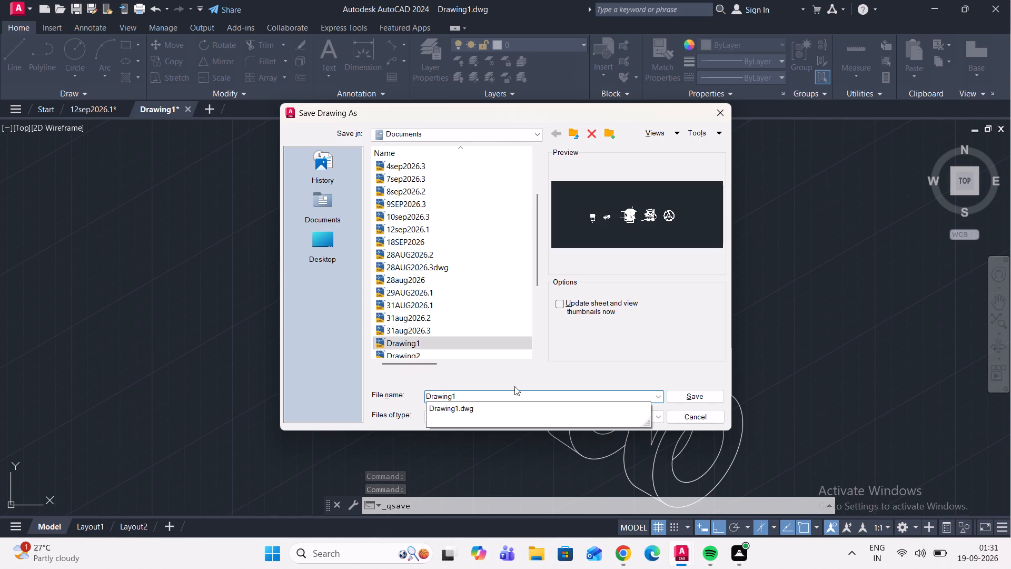
key(Delete)
key(Delete)
key(Delete)
key(Delete)
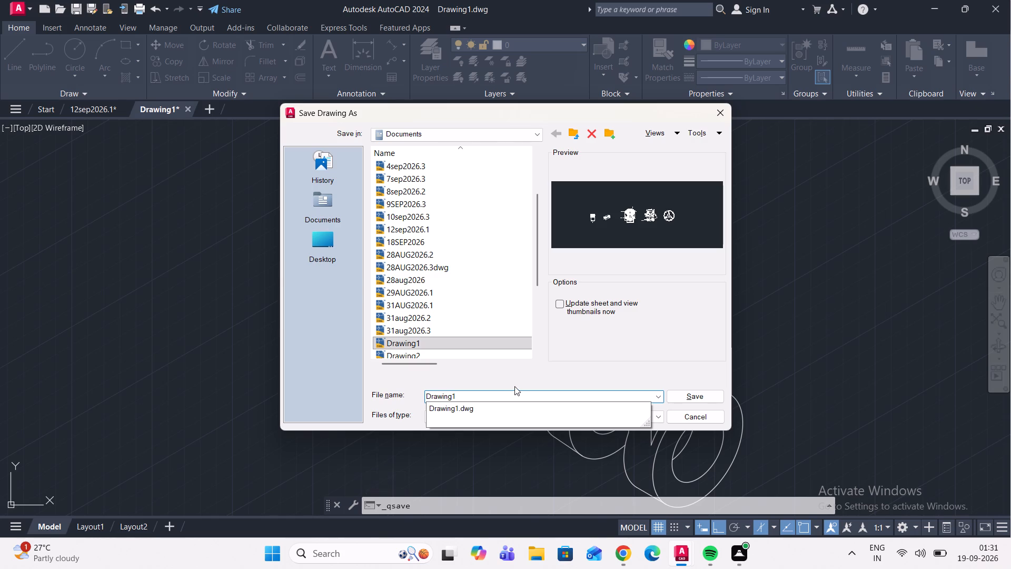
key(BackSpace)
key(BackSpace)
key(BackSpace)
key(BackSpace)
key(BackSpace)
key(BackSpace)
key(BackSpace)
key(BackSpace)
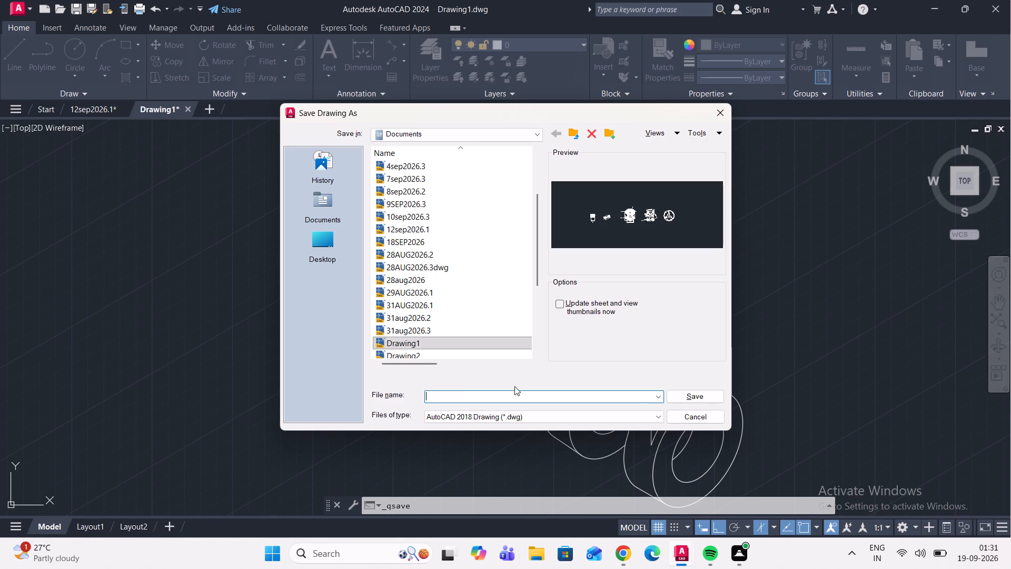
text(19)
text(se)
key(p)
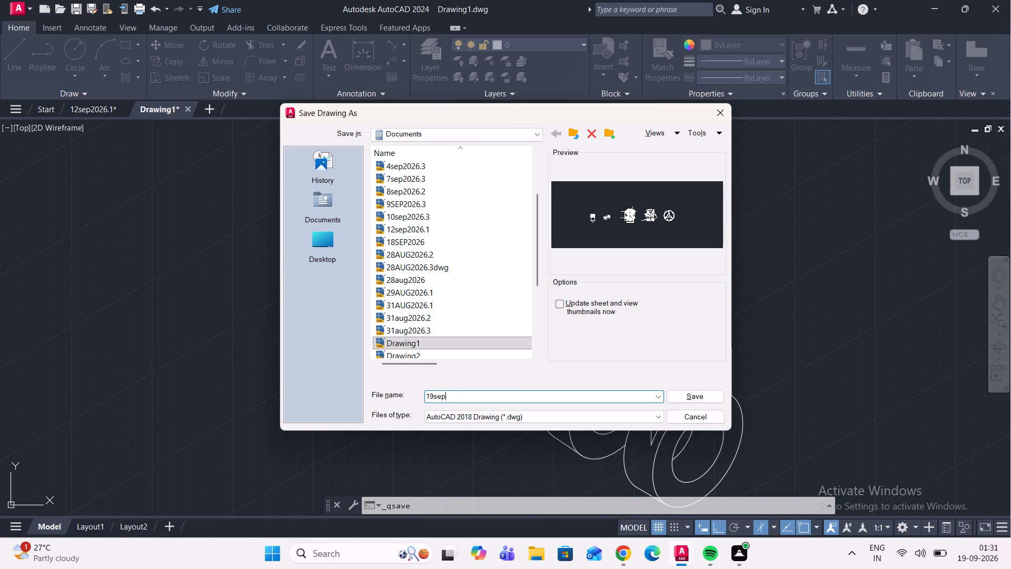
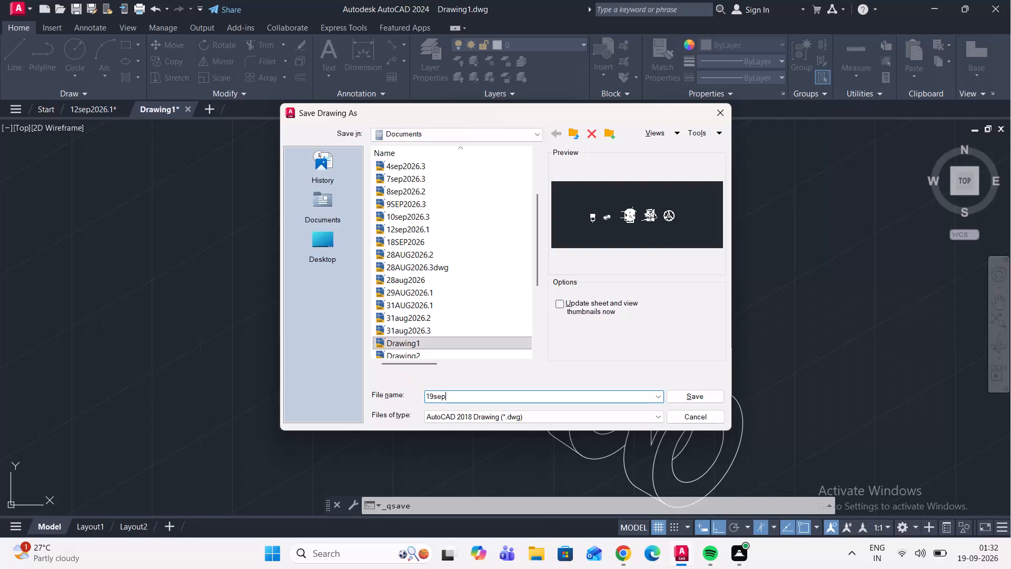
Complete the file name as 19sep2026.1 and save the drawing in the Documents folder as an AutoCAD 2018 drawing.
key(2)
text(026)
text(.1)
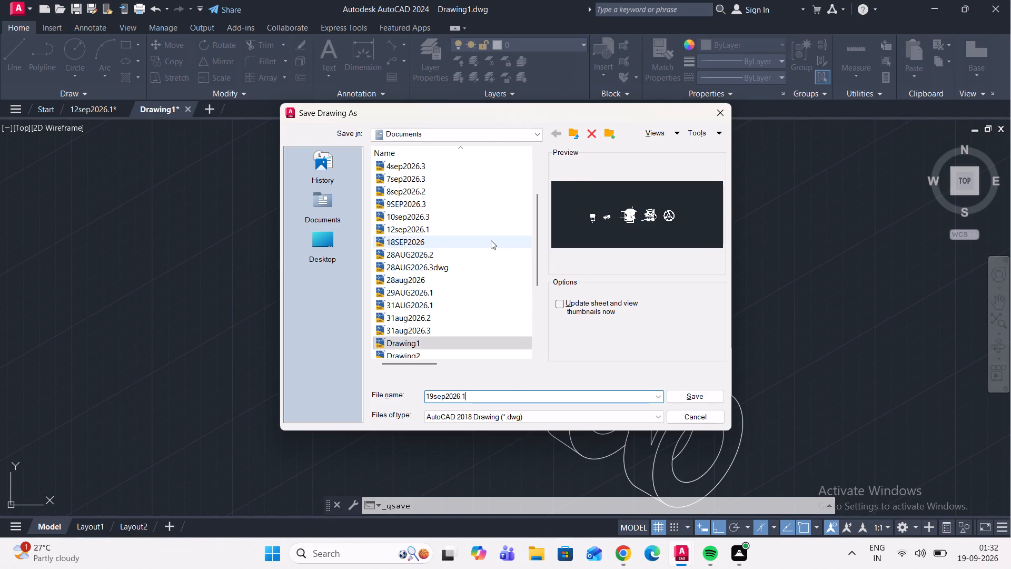
click(696, 397)
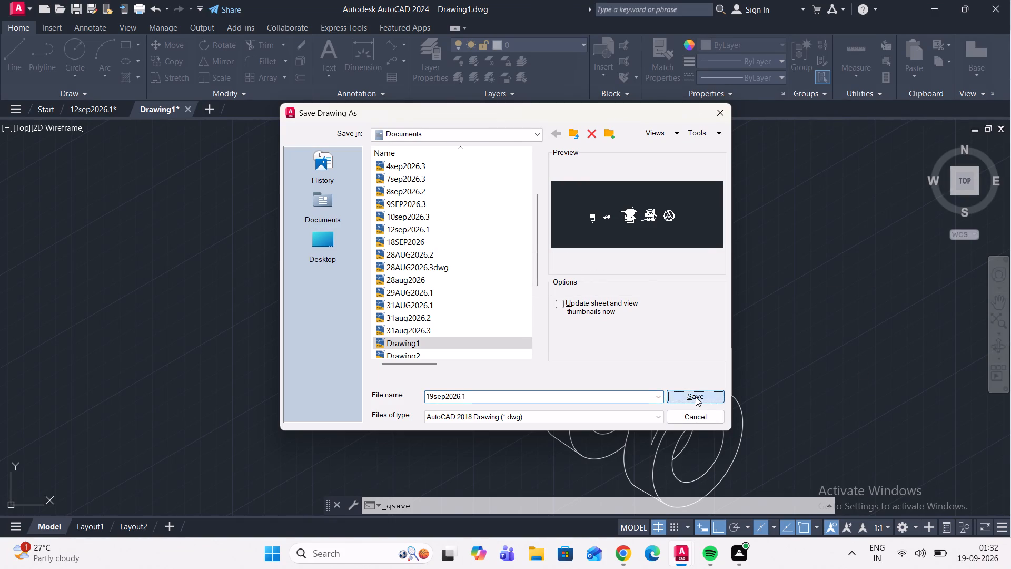
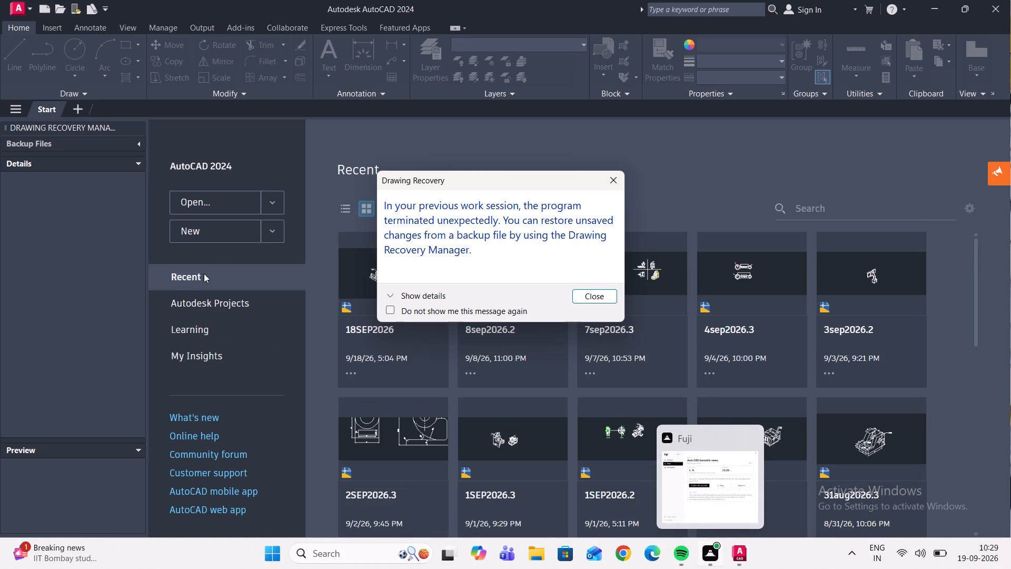
Dismiss the drawing recovery notice and open the drawing 19sep2026.1 from the Documents folder.
click(619, 185)
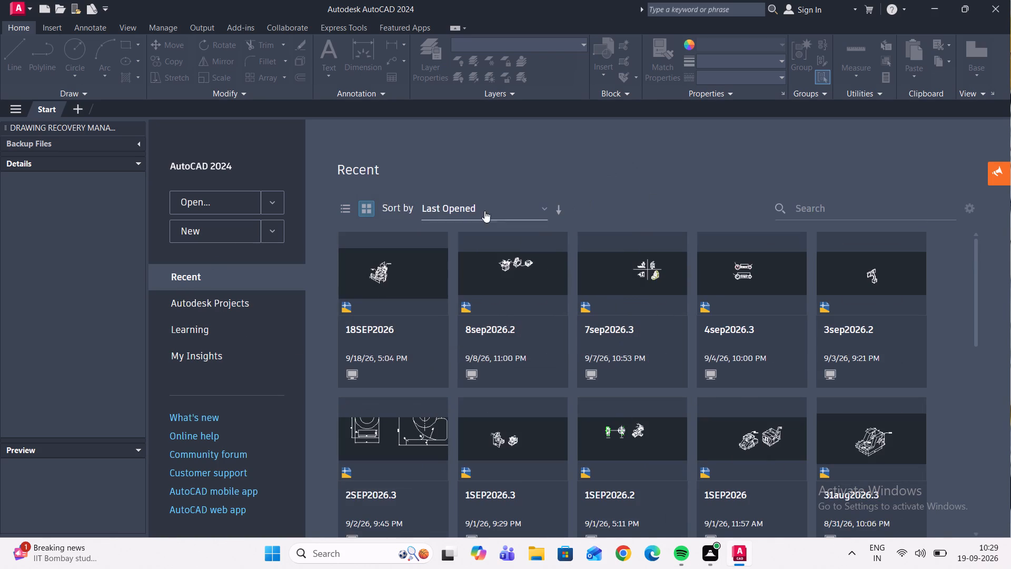
click(266, 205)
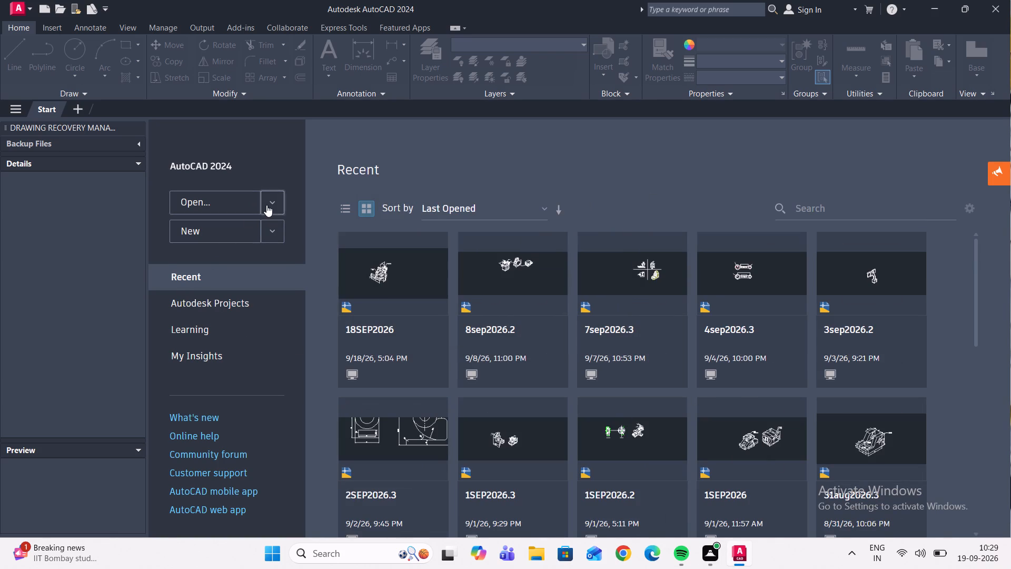
click(254, 224)
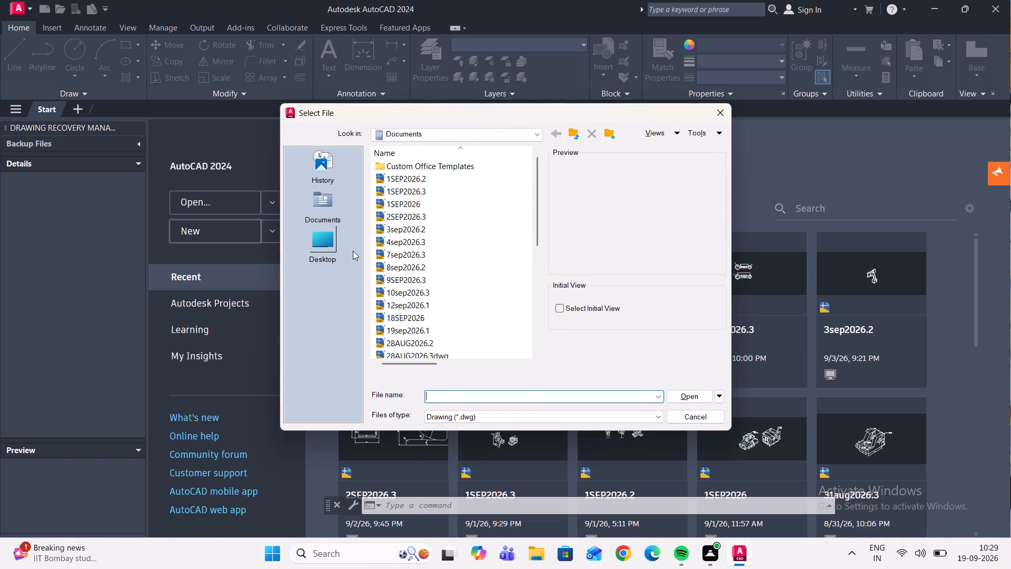
triple_click(401, 327)
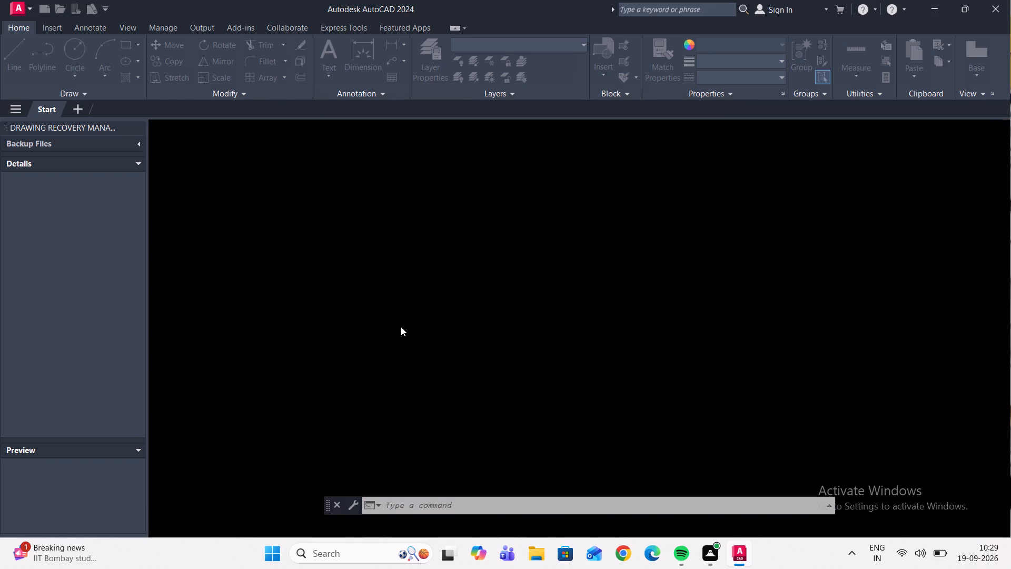
Add an aligned dimension to the long edge where the upright arm meets the lower block's top face.
middle_drag(712, 317, 541, 253)
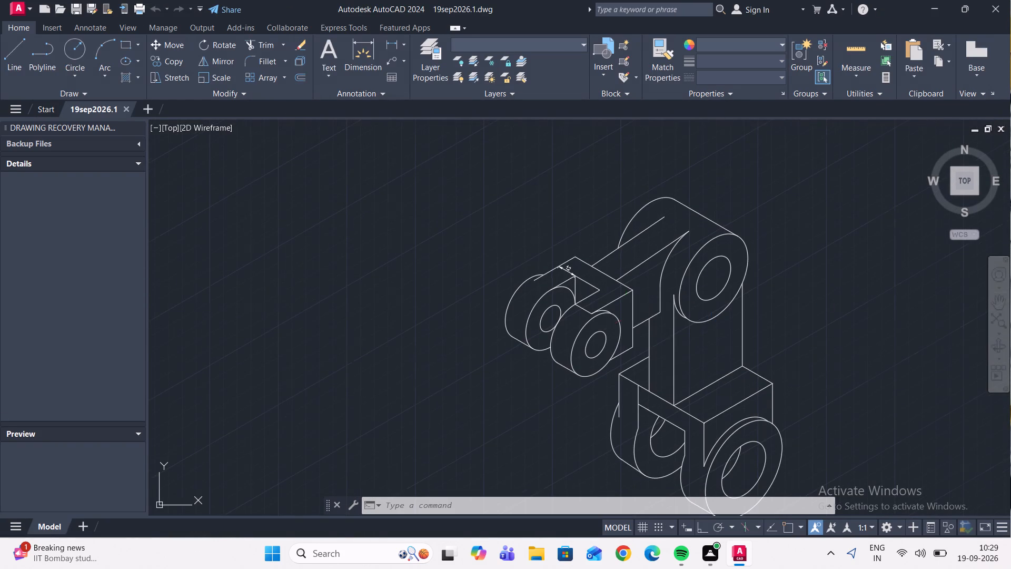
middle_drag(541, 253, 548, 252)
middle_drag(607, 262, 594, 227)
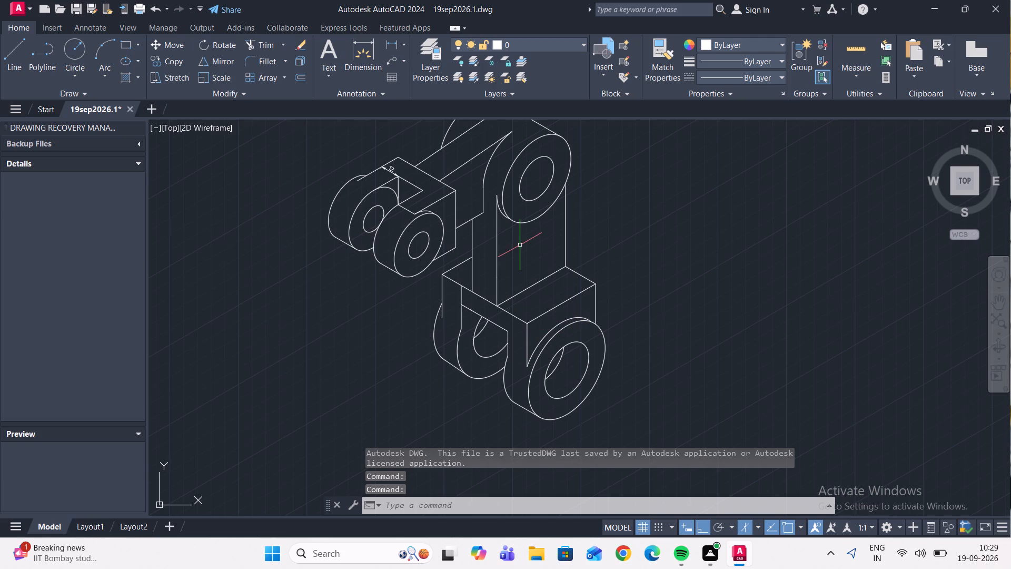
middle_drag(519, 243, 510, 262)
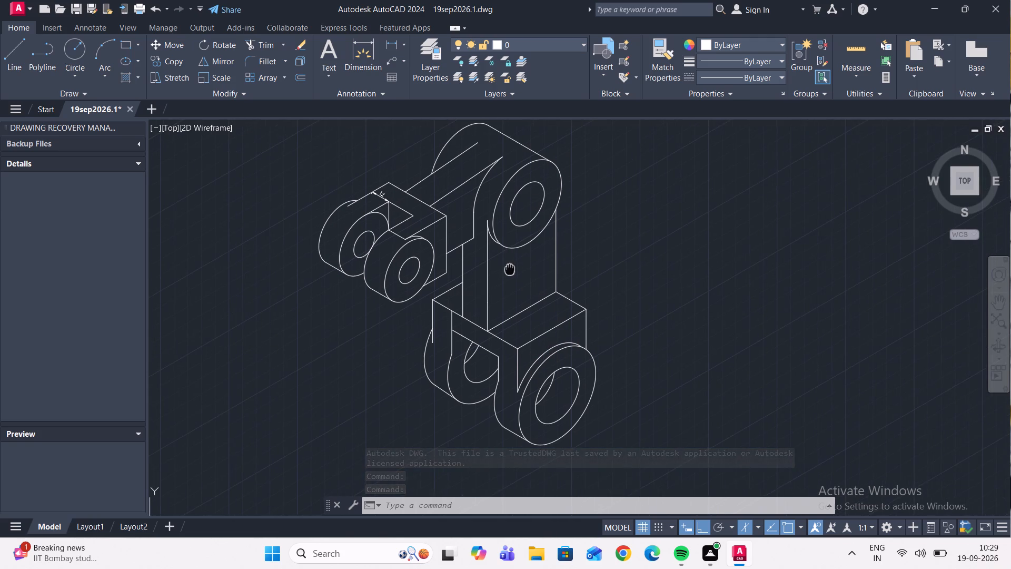
middle_drag(510, 262, 510, 261)
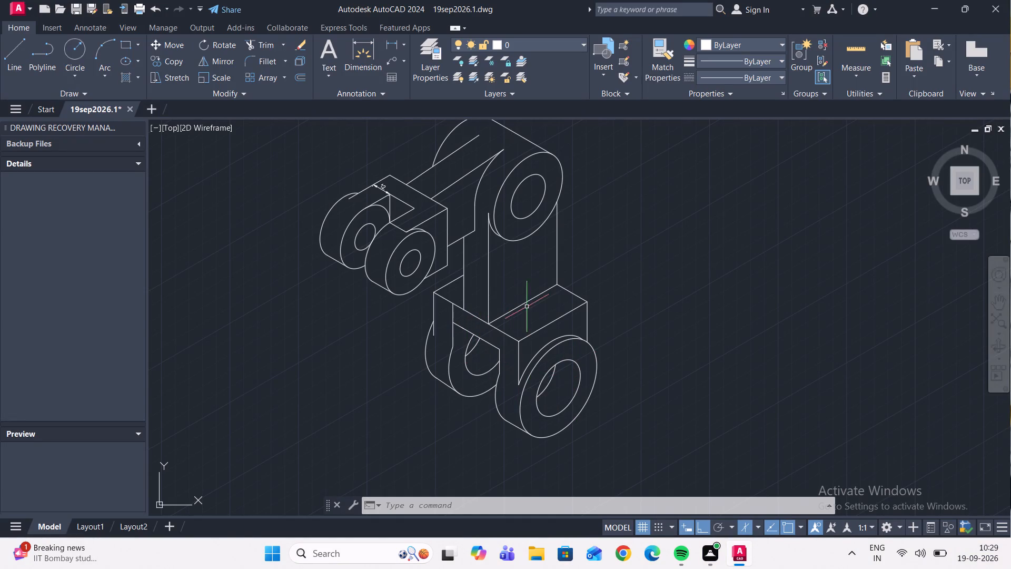
click(402, 47)
click(405, 90)
scroll(516, 314, up, 2)
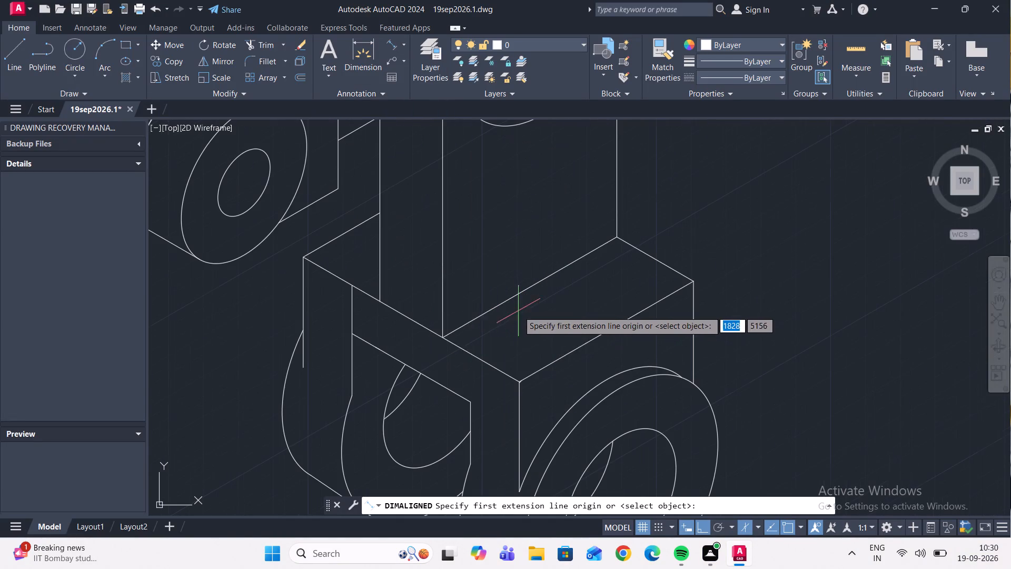
click(444, 338)
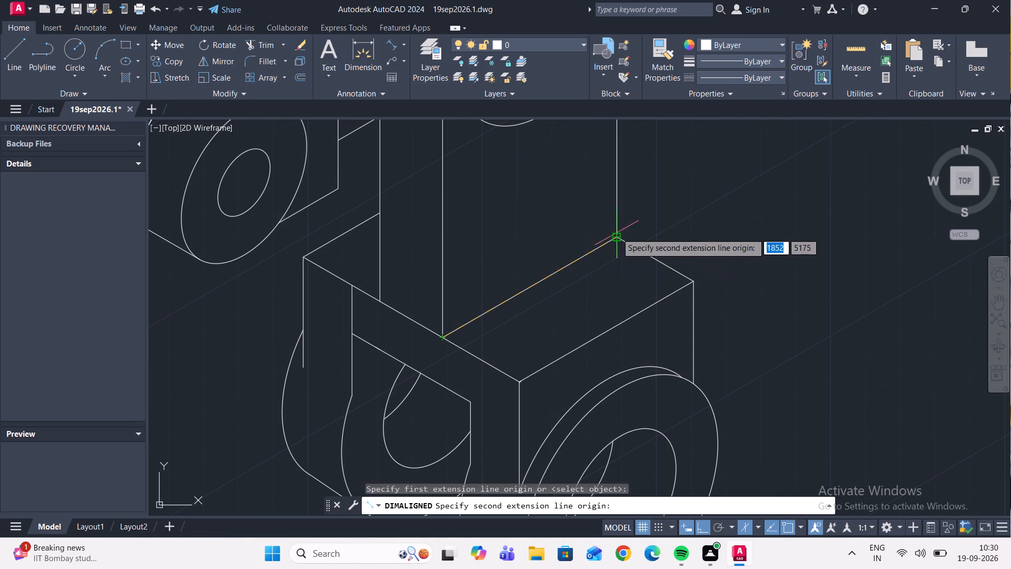
click(614, 239)
click(626, 260)
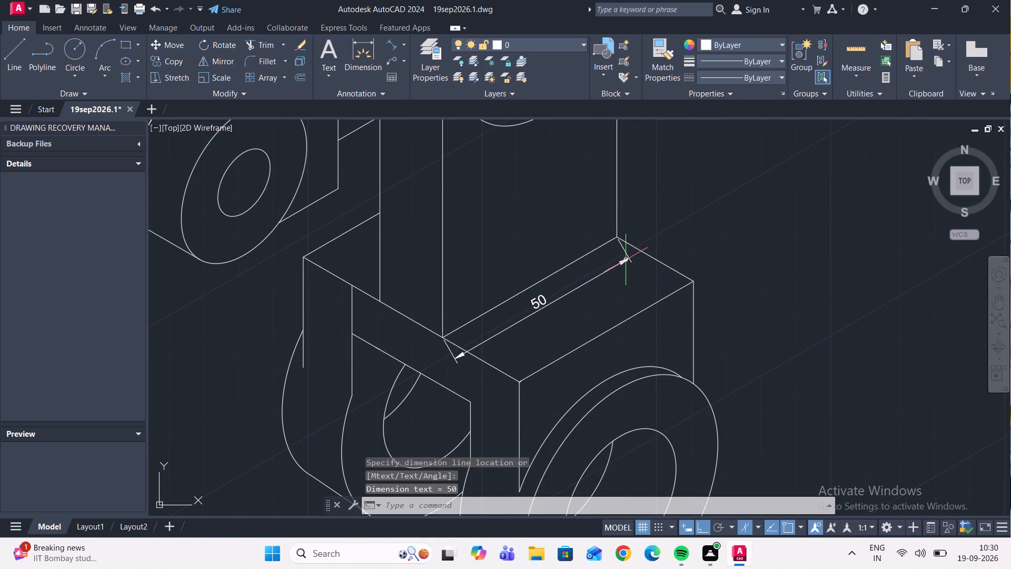
Add an aligned dimension to the short edge of the lower block's top face, beside the upright arm.
middle_drag(632, 268, 629, 238)
middle_drag(610, 299, 596, 292)
middle_drag(557, 296, 558, 318)
click(392, 45)
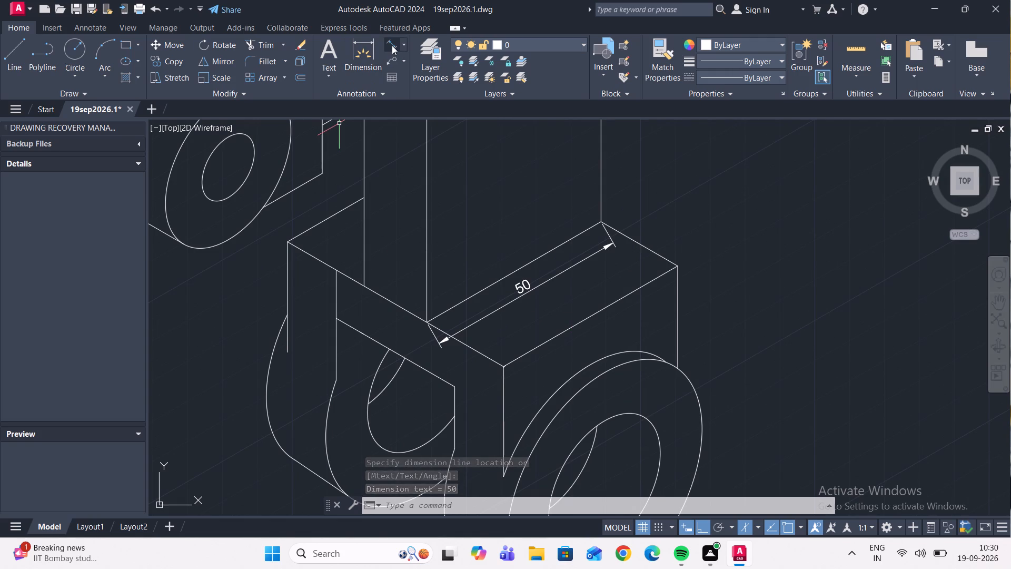
click(674, 267)
click(601, 220)
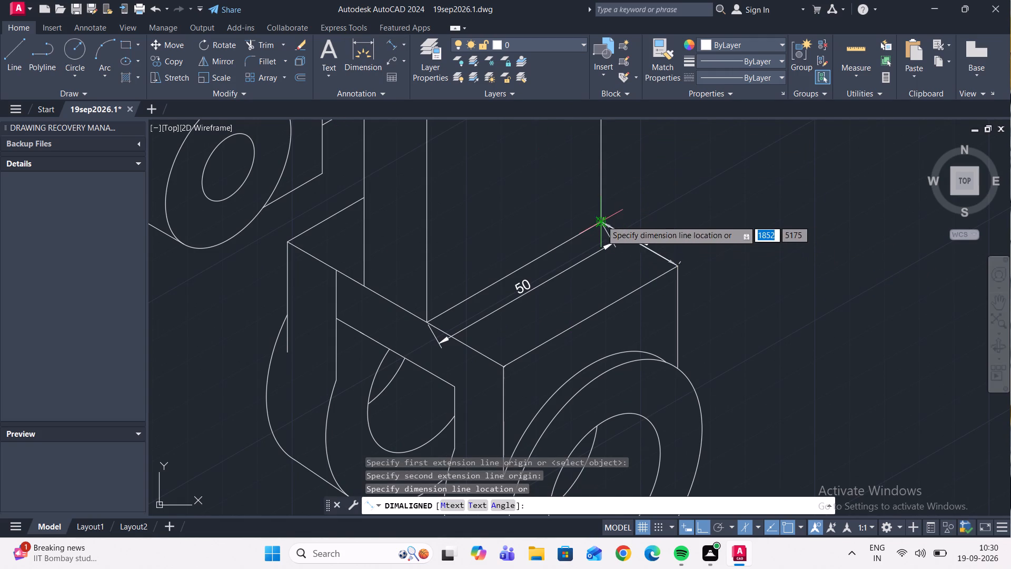
click(660, 214)
Switch to Isoplane Left while starting an aligned dimension from the inner corner of the upper fork's slot.
middle_drag(640, 221, 677, 262)
middle_drag(669, 270, 679, 320)
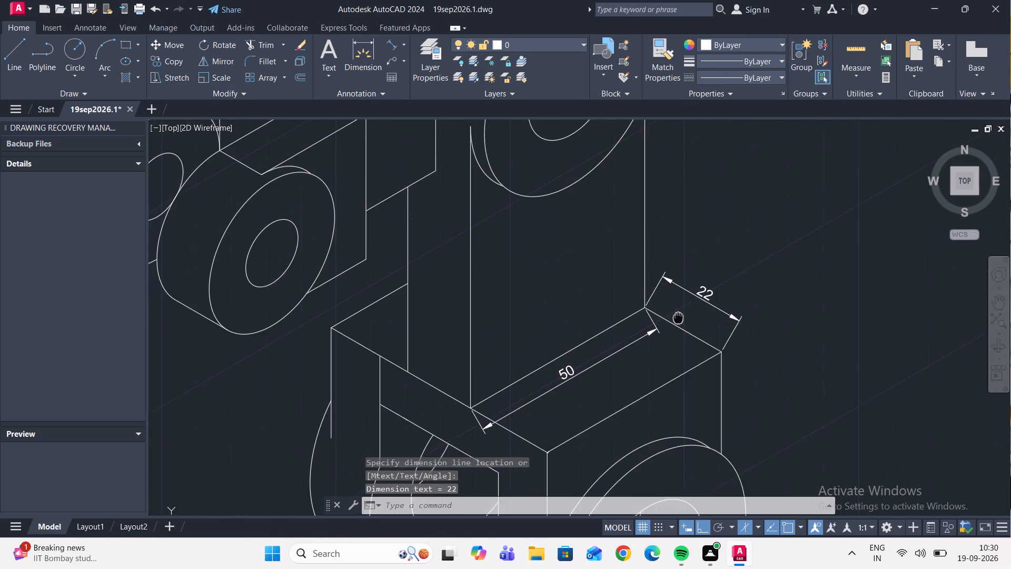
middle_drag(679, 320, 679, 322)
middle_drag(608, 270, 660, 352)
middle_drag(574, 317, 657, 351)
middle_drag(549, 323, 603, 344)
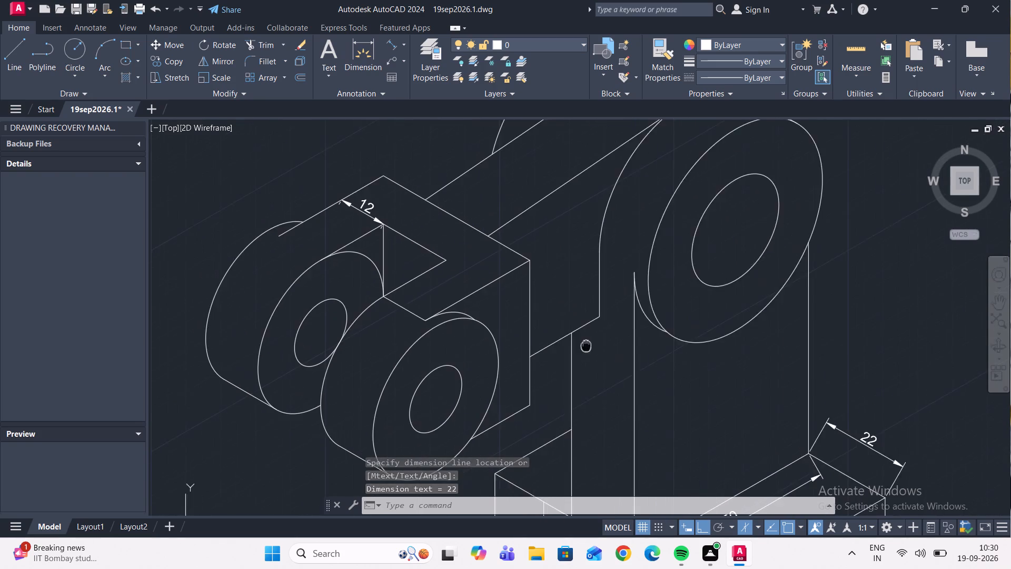
middle_drag(603, 344, 604, 340)
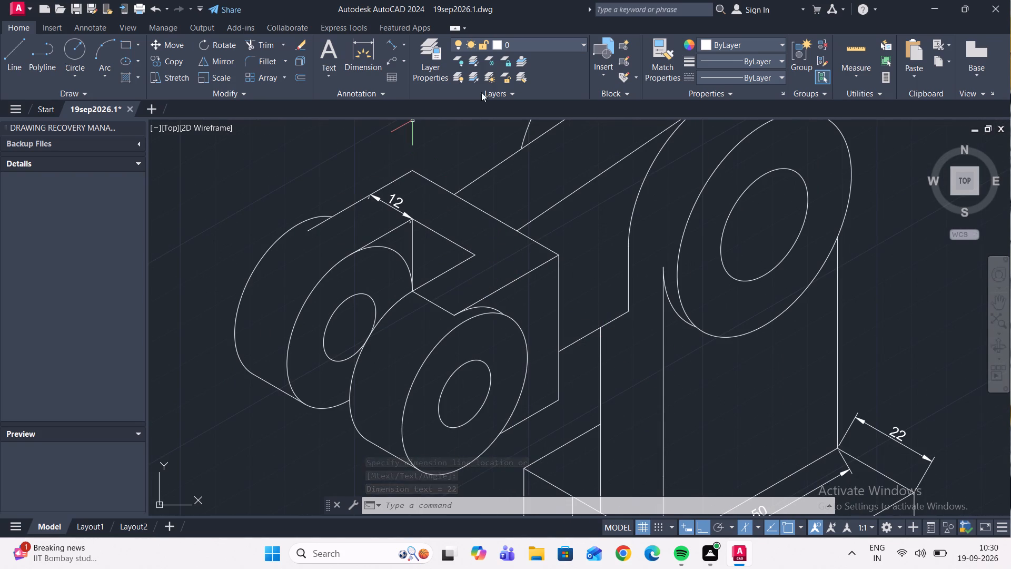
click(393, 43)
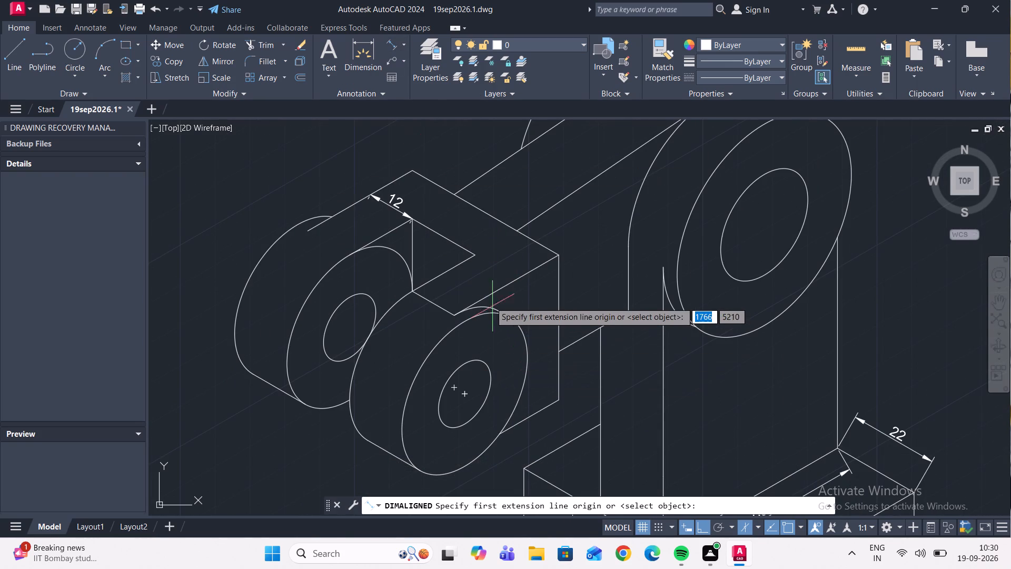
click(478, 258)
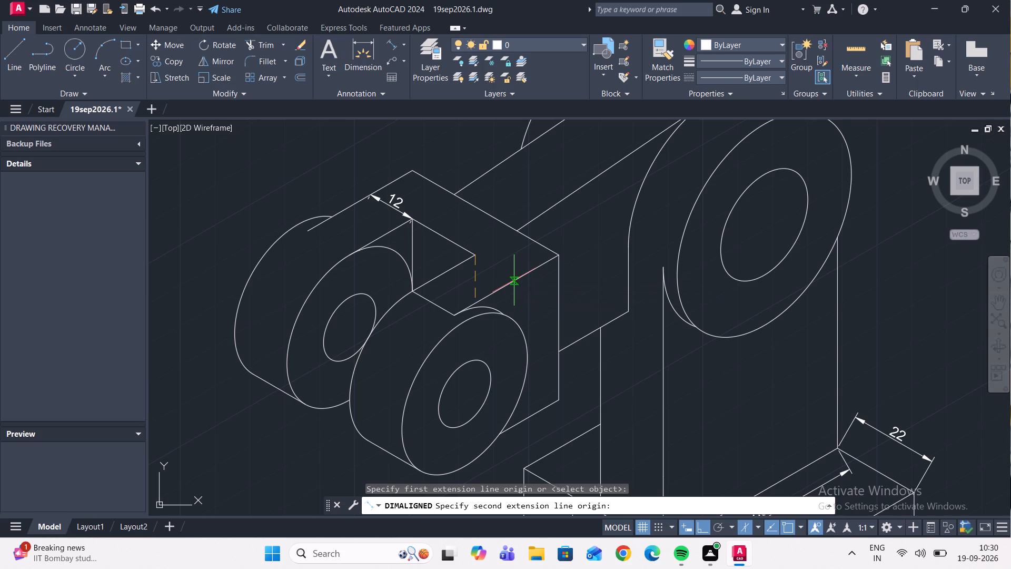
key(F5)
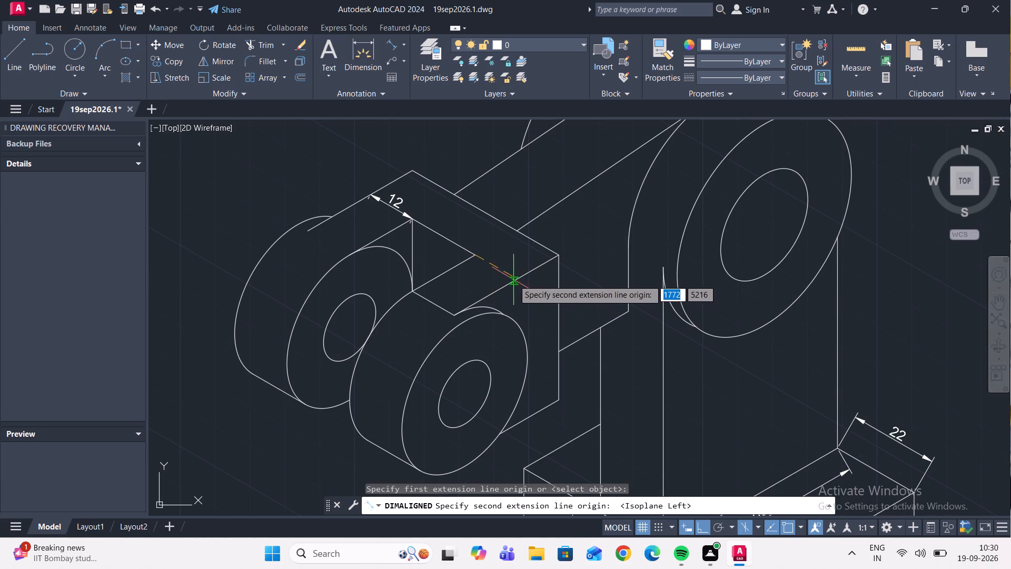
key(Escape)
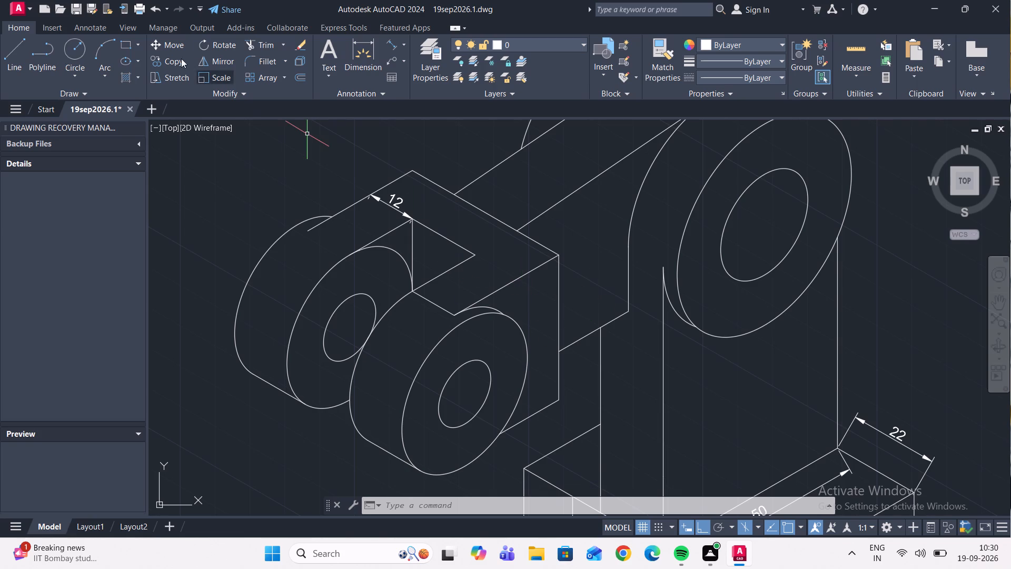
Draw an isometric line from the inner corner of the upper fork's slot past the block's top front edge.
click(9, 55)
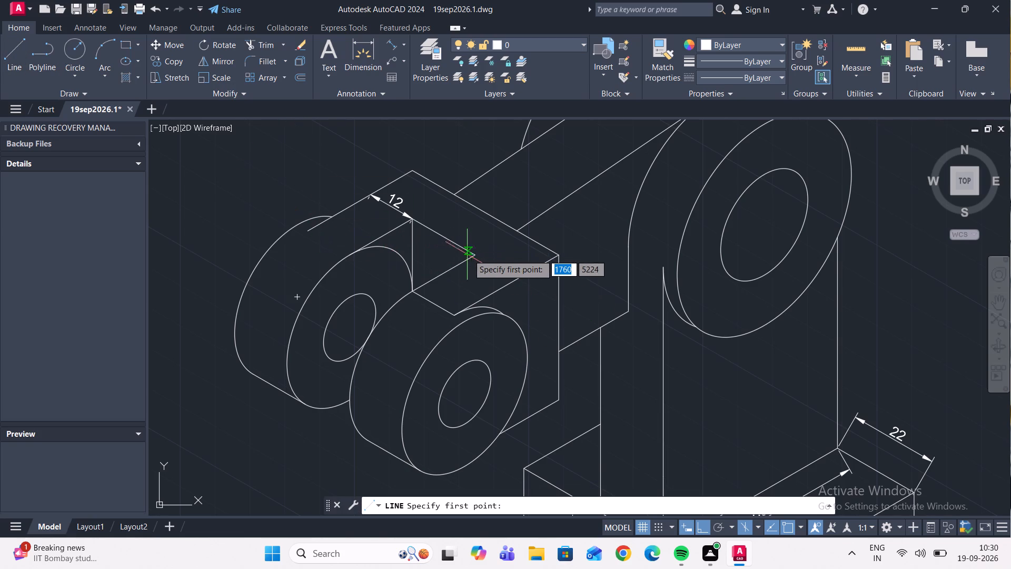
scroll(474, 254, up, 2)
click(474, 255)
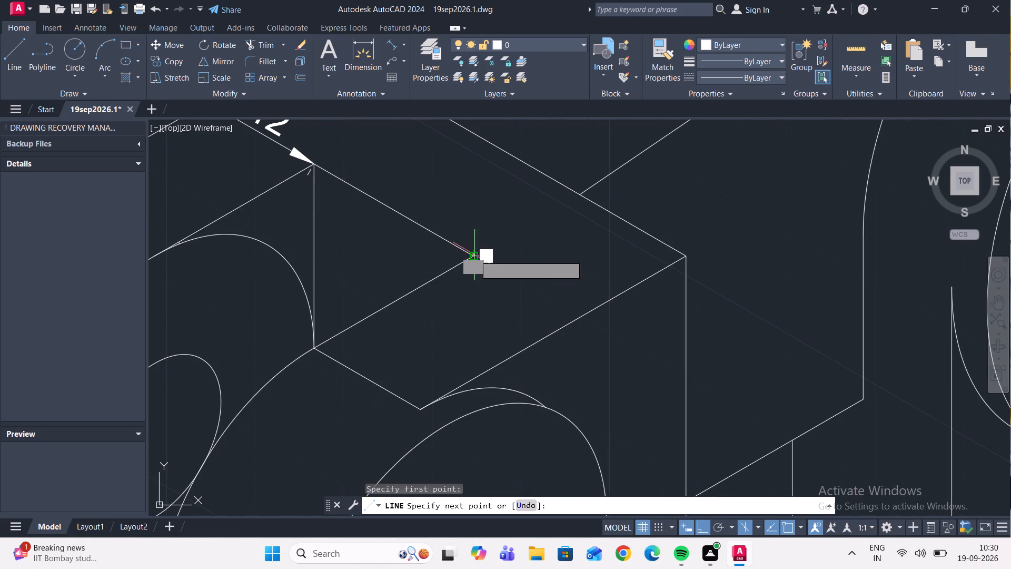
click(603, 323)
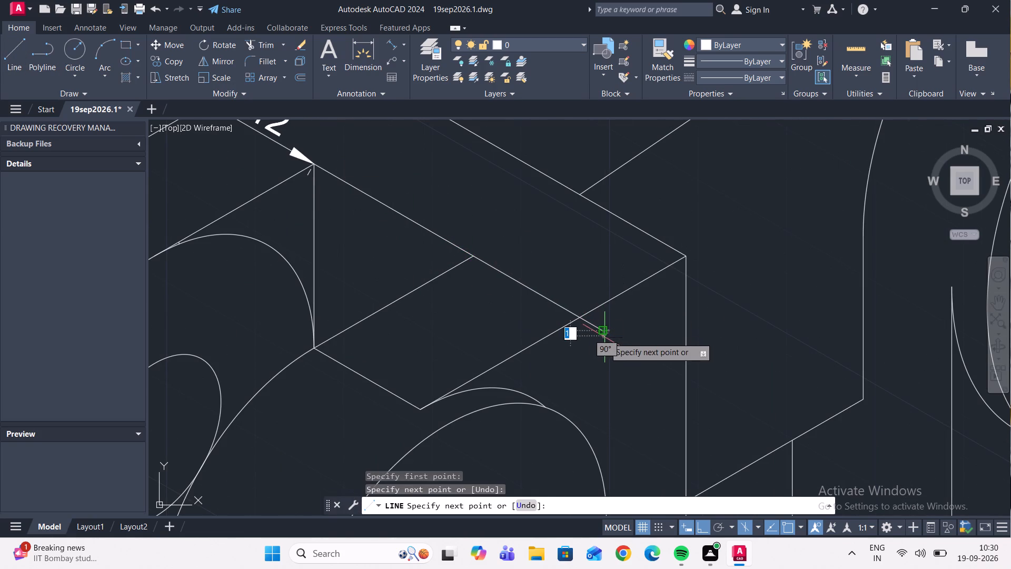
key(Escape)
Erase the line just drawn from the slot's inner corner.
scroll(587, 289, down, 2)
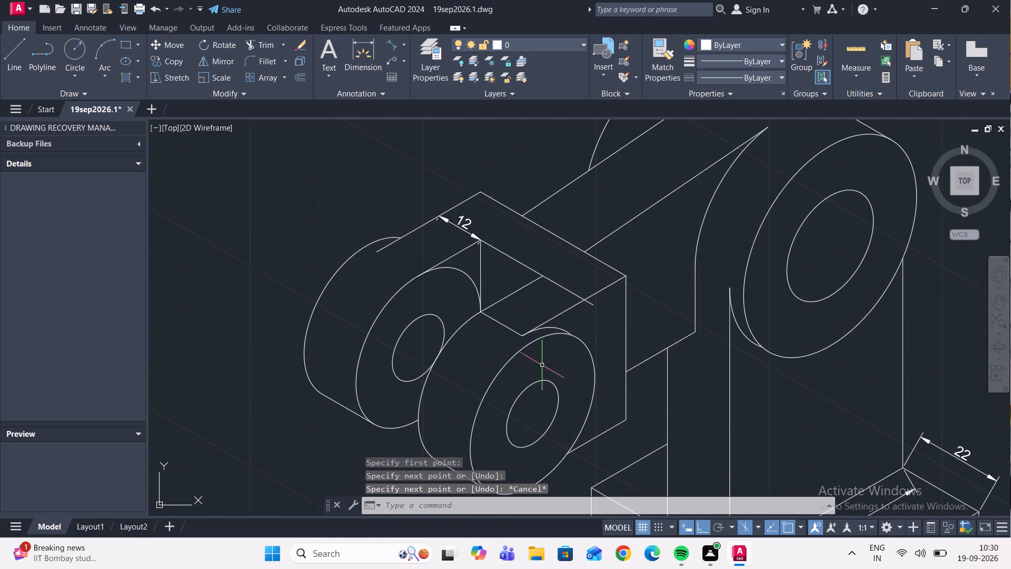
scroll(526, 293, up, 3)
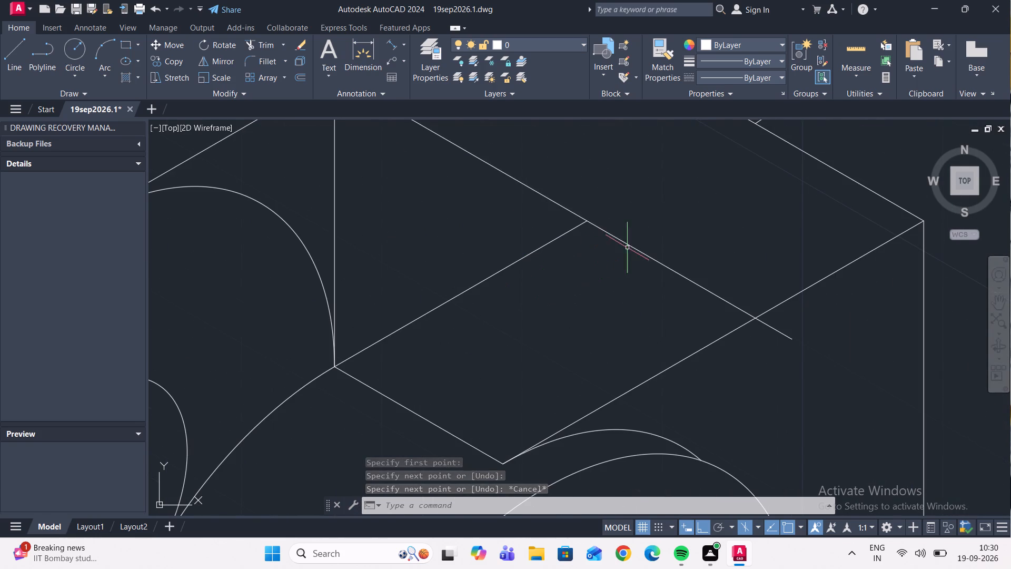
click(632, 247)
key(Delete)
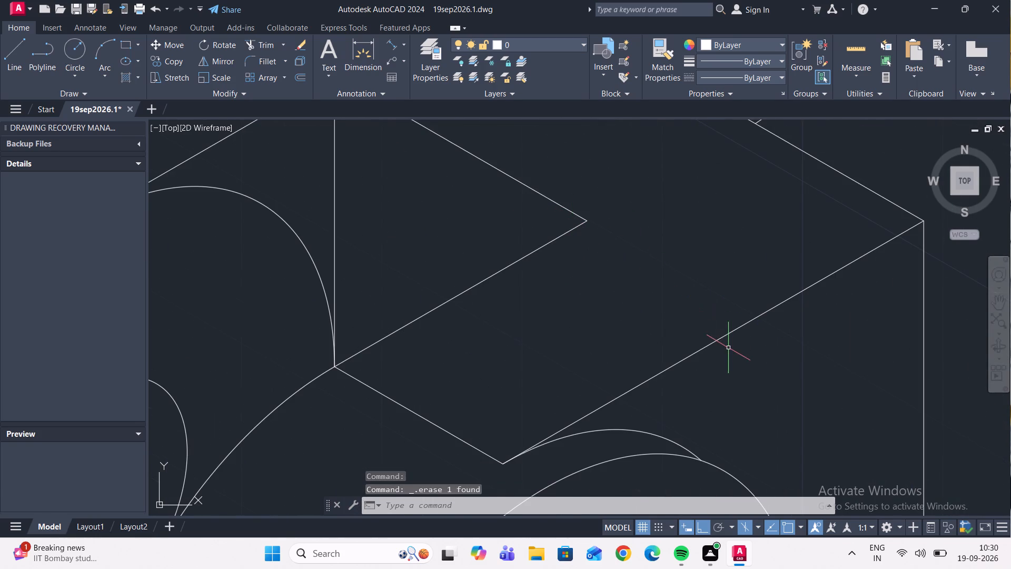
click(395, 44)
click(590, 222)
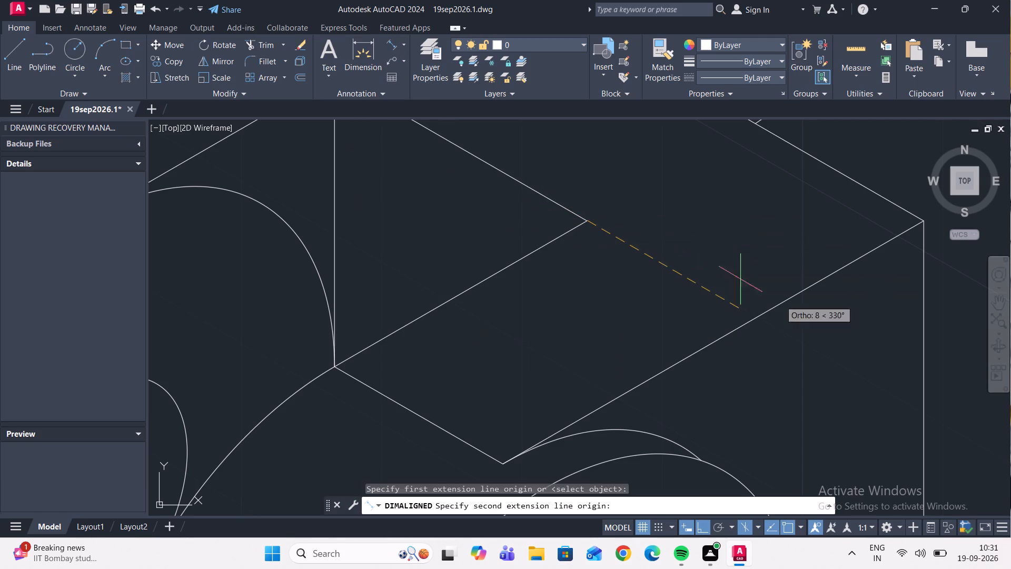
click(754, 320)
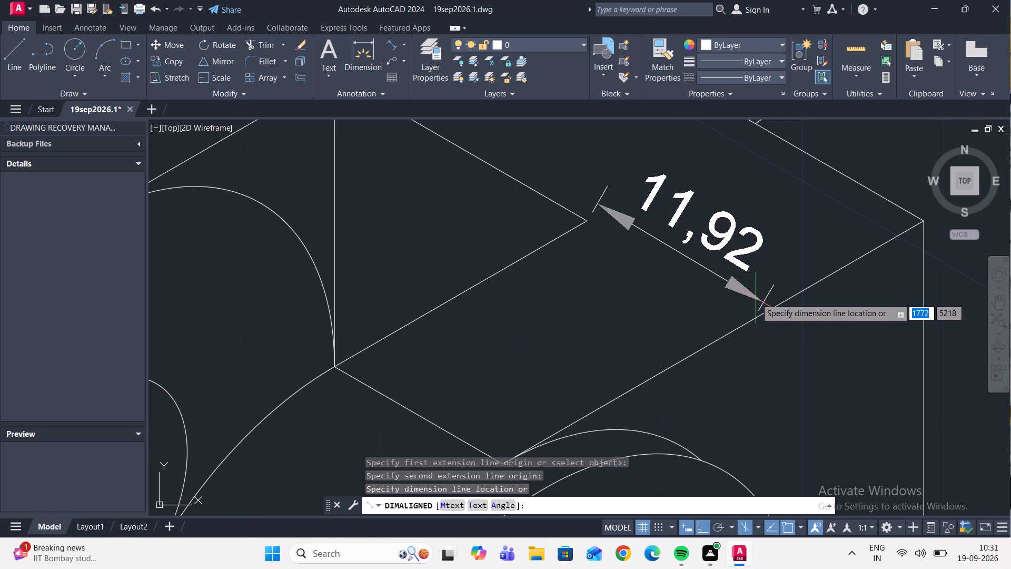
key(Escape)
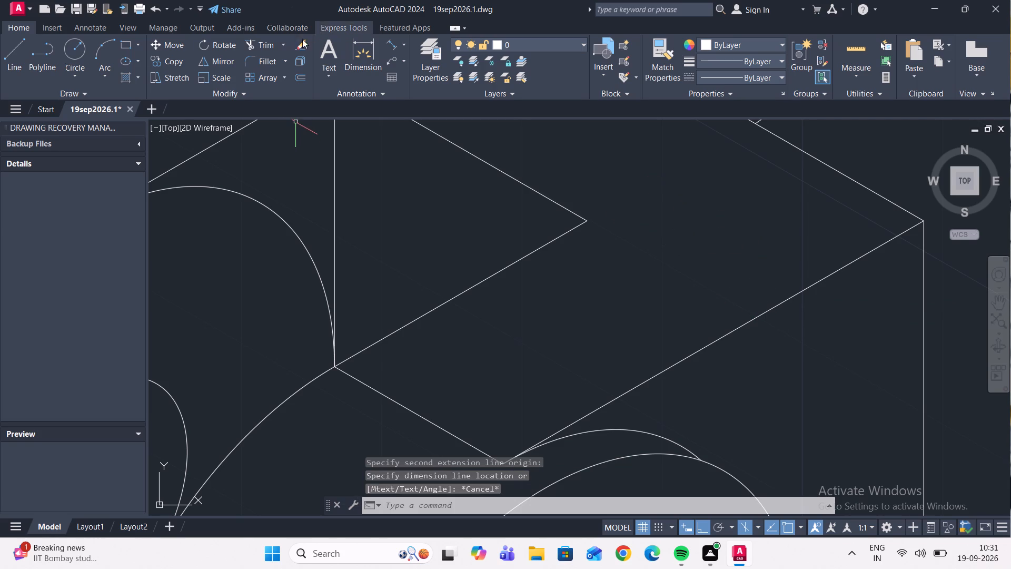
Draw an isometric helper line from the fork slot's inner corner across the block's top front edge.
click(5, 51)
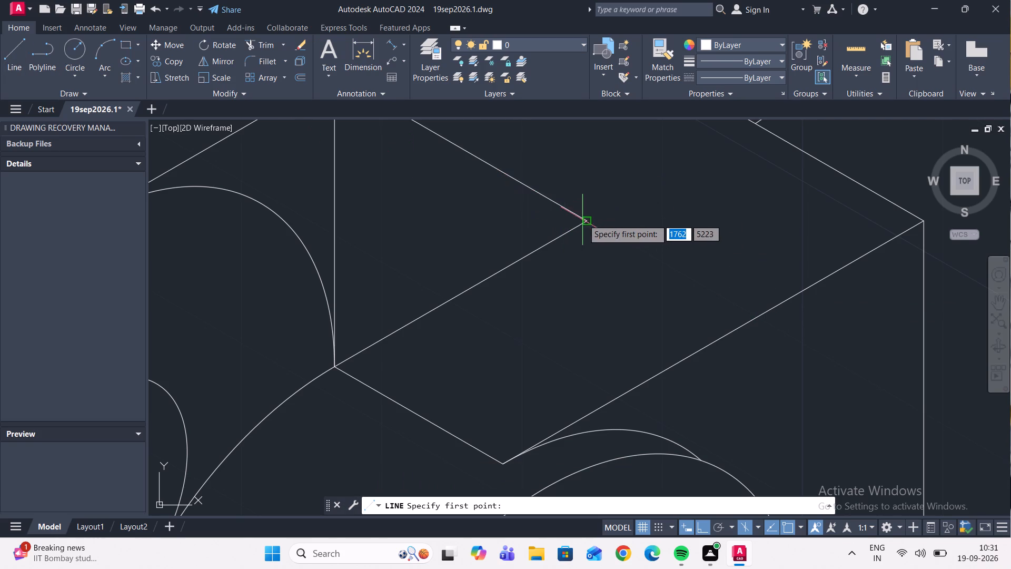
click(584, 219)
click(795, 357)
key(Escape)
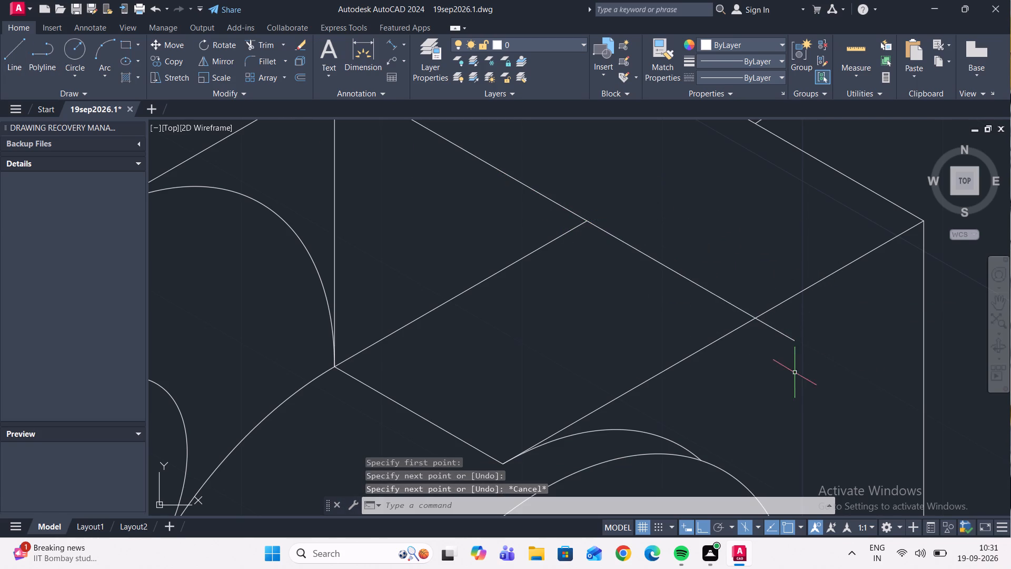
Add an aligned dimension from the fork slot's inner corner to where the helper line crosses the block's edge.
click(390, 45)
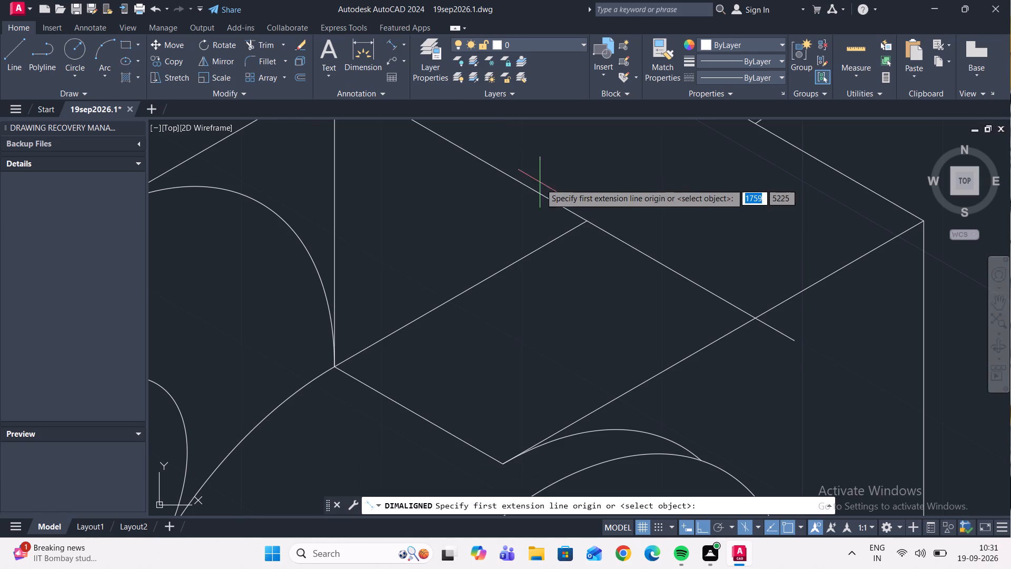
click(587, 222)
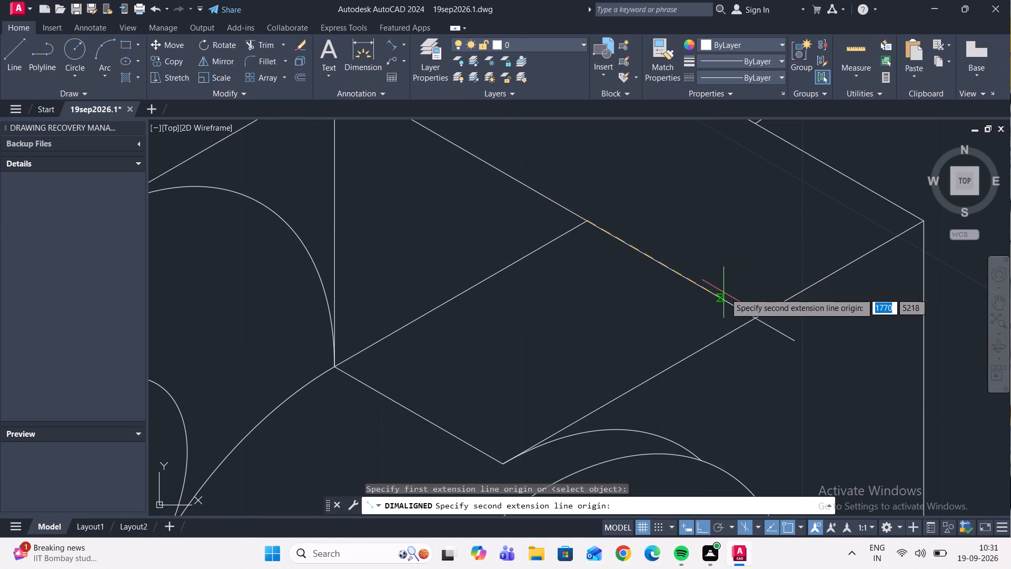
click(753, 318)
click(754, 293)
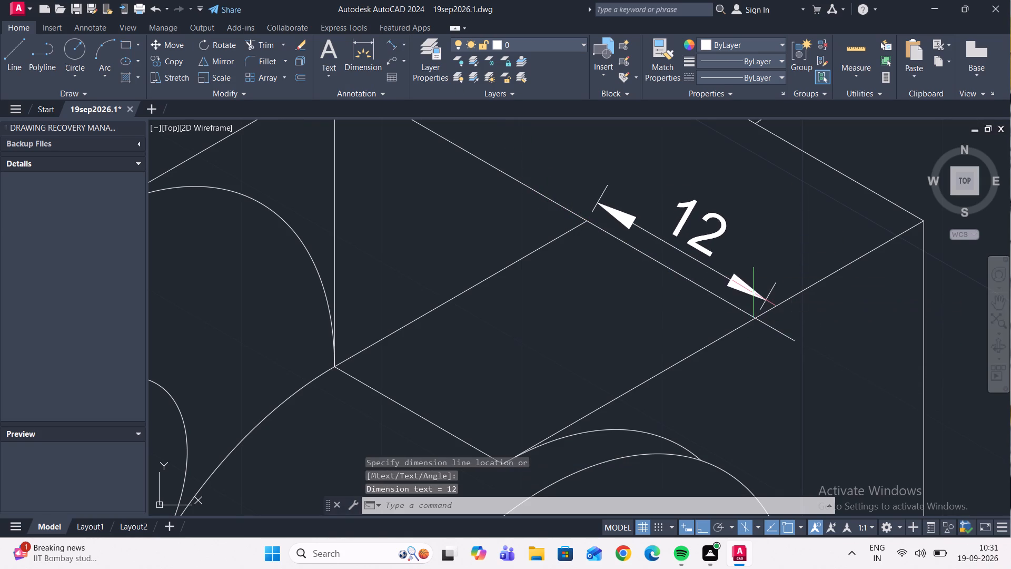
Erase the isometric helper line running from the fork slot's inner corner across the block's edge.
click(692, 283)
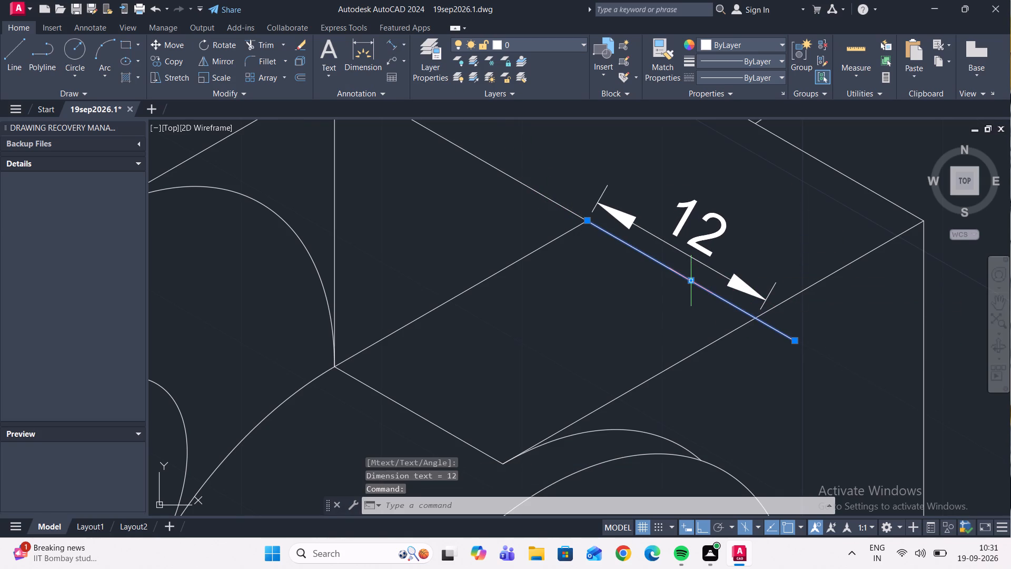
key(Delete)
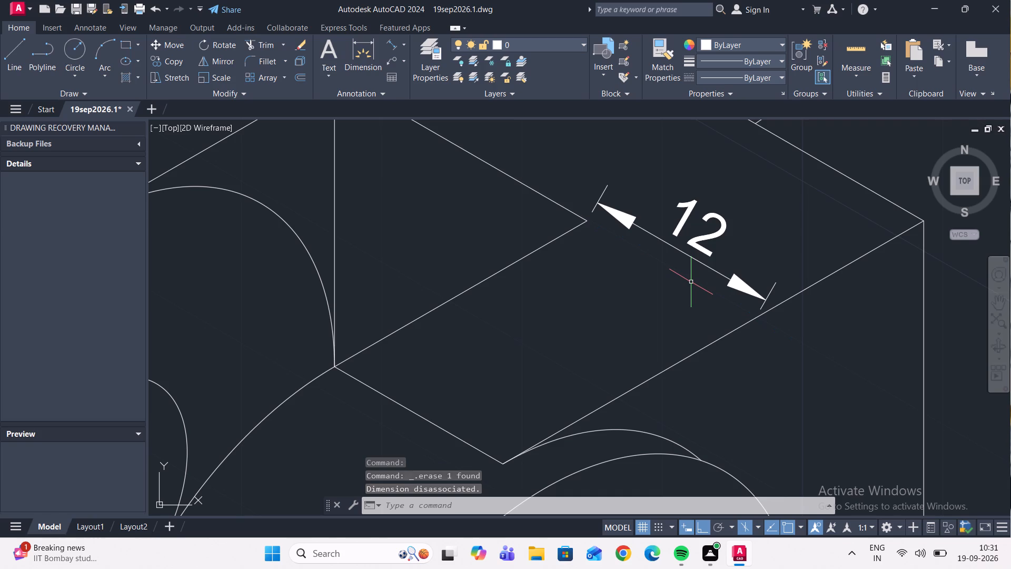
Move the dimension between the slot's inner corner and the block's front edge farther away from its measured points.
middle_drag(691, 282, 617, 396)
scroll(624, 376, up, 1)
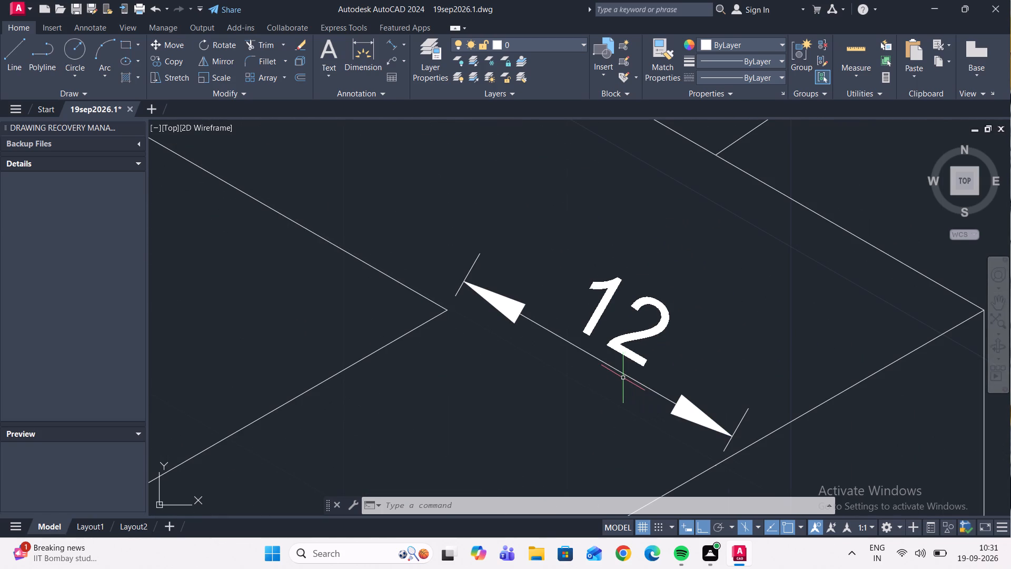
click(622, 313)
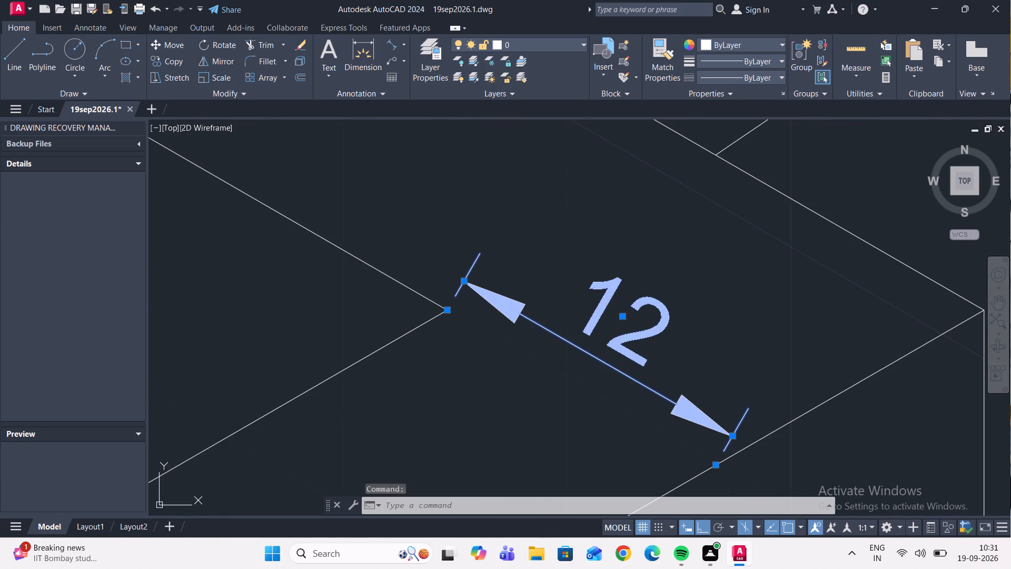
click(627, 316)
key(Escape)
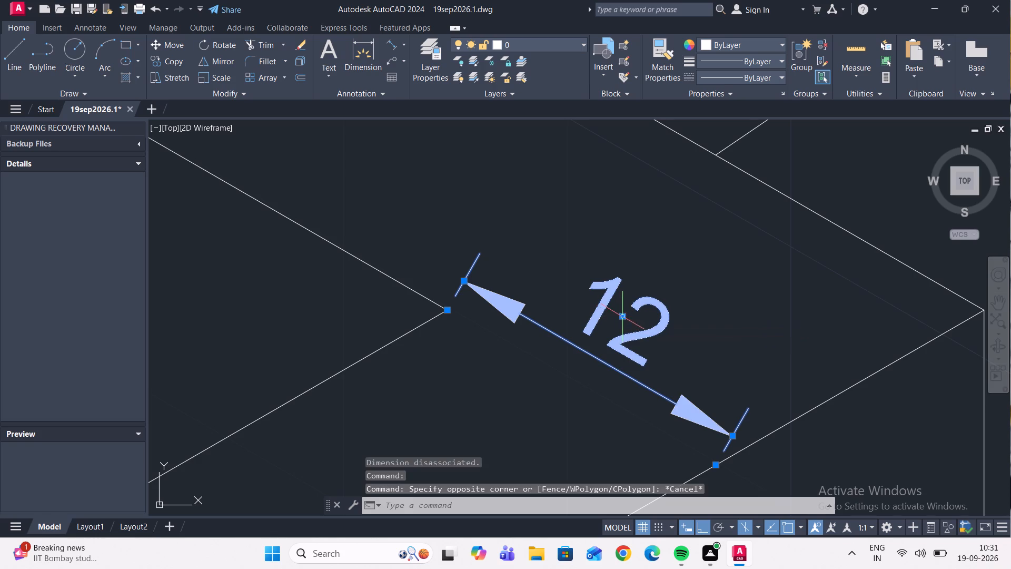
click(625, 316)
click(698, 284)
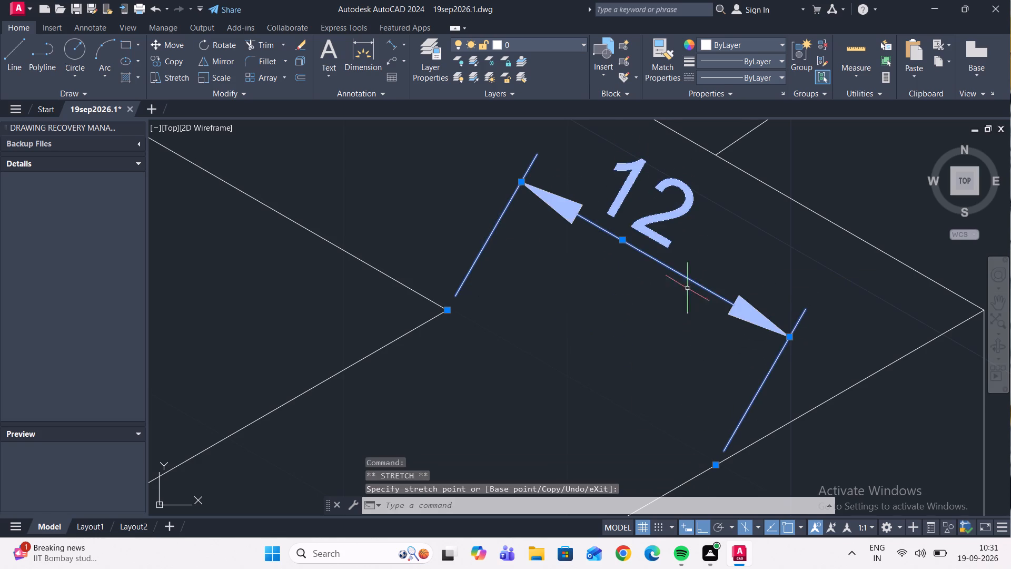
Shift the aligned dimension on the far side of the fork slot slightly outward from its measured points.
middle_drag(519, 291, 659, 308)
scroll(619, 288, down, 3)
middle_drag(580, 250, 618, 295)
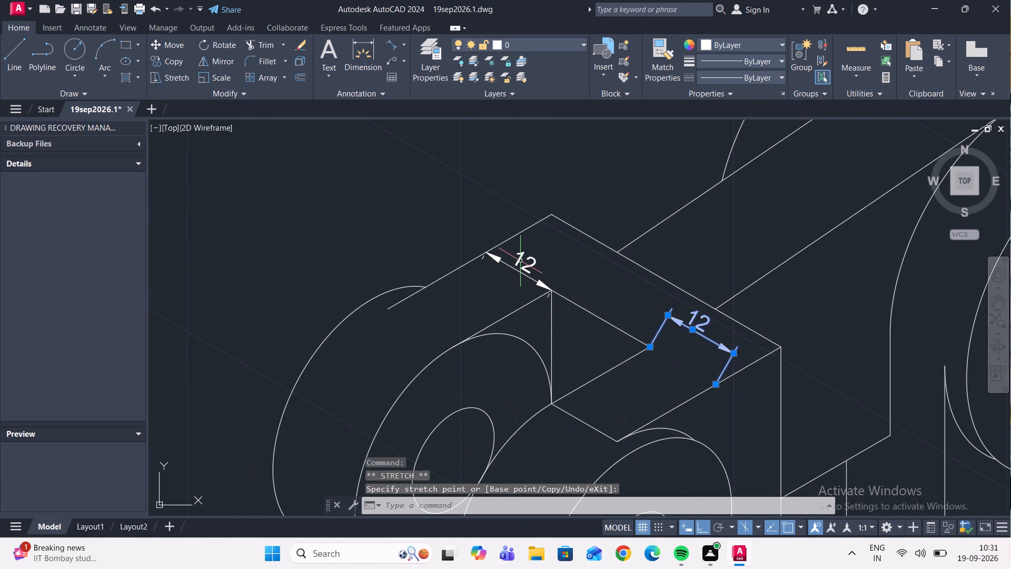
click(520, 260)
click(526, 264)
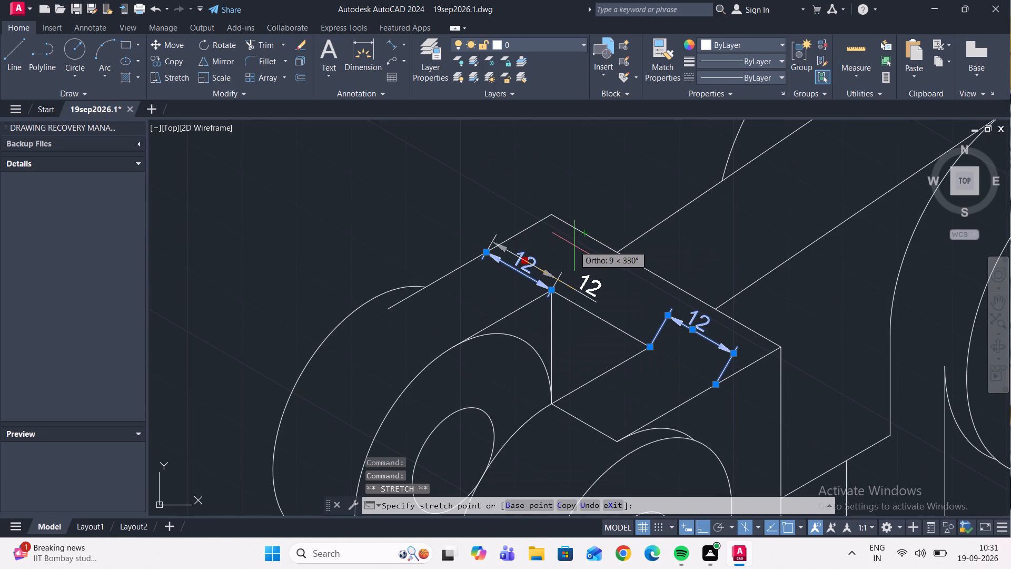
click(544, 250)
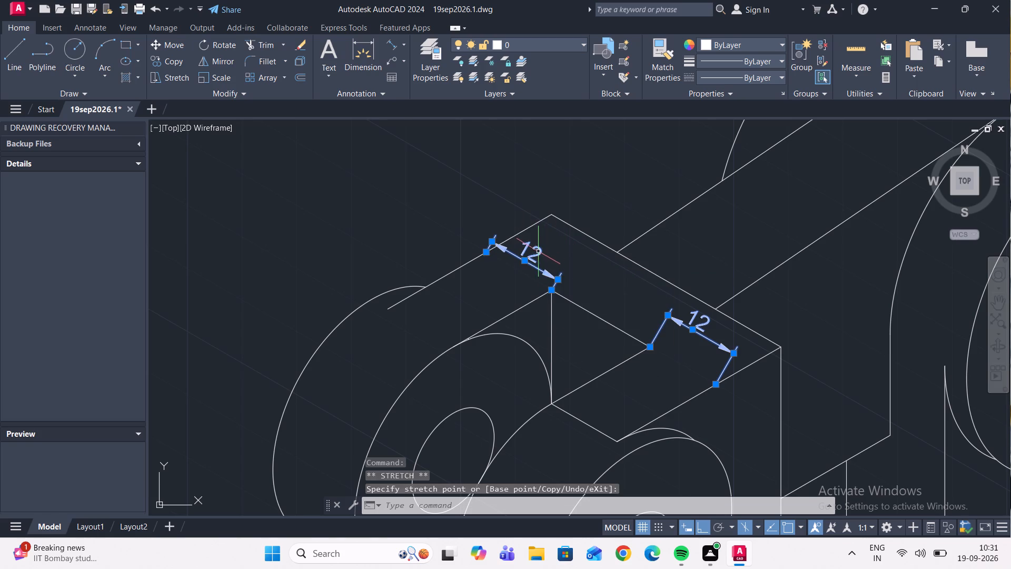
Add an aligned dimension along the fork slot's top edge, in line with the adjacent front-edge dimension.
click(387, 46)
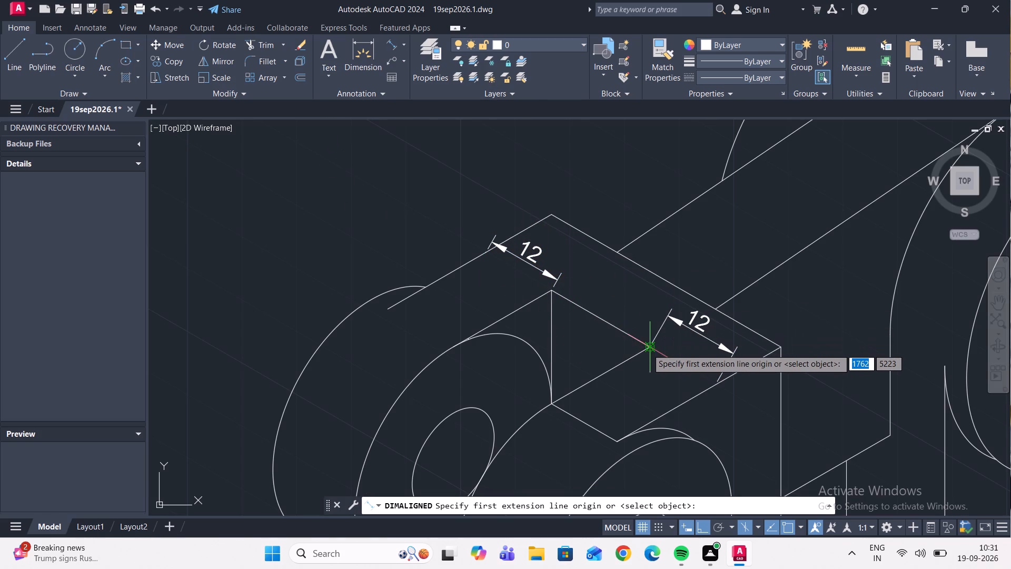
click(647, 344)
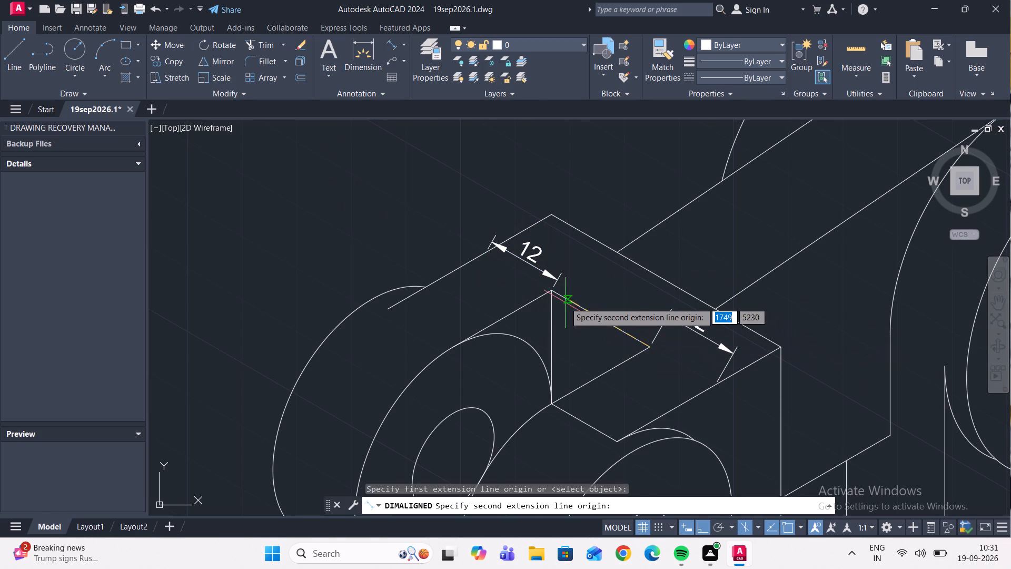
click(549, 288)
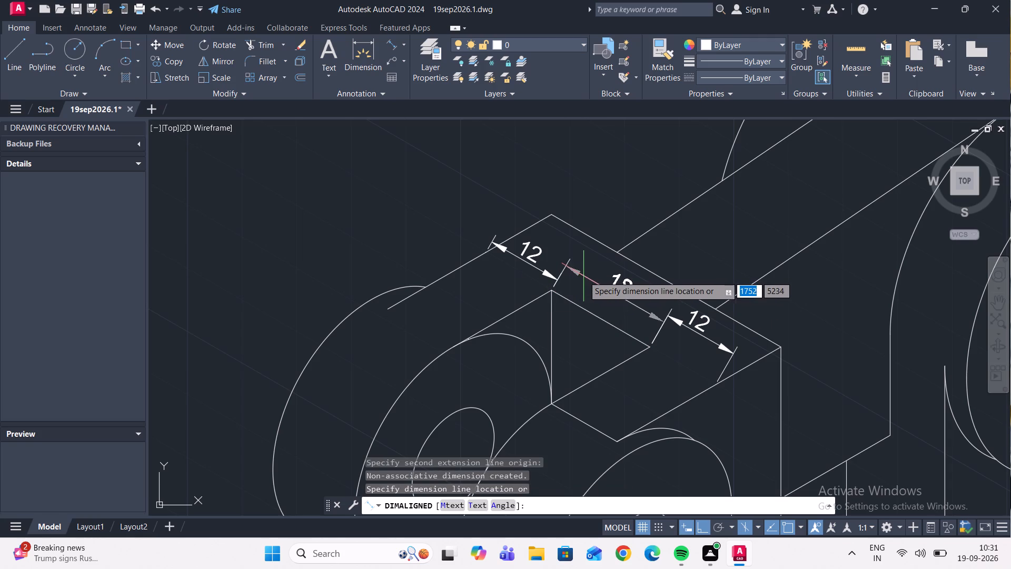
click(593, 274)
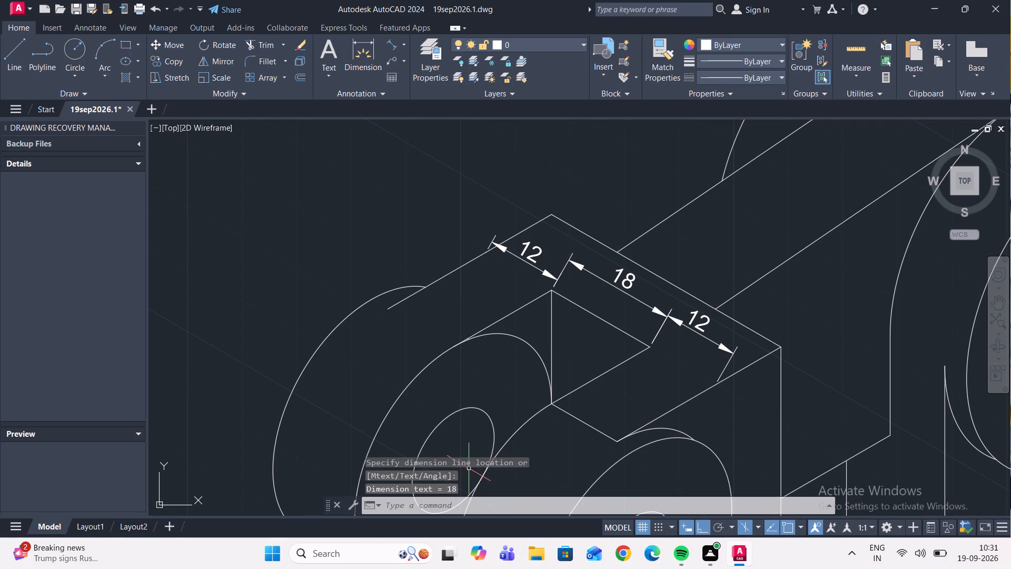
Erase the aligned dimension between the slot's far corner and the block's outer edge.
click(517, 254)
key(Delete)
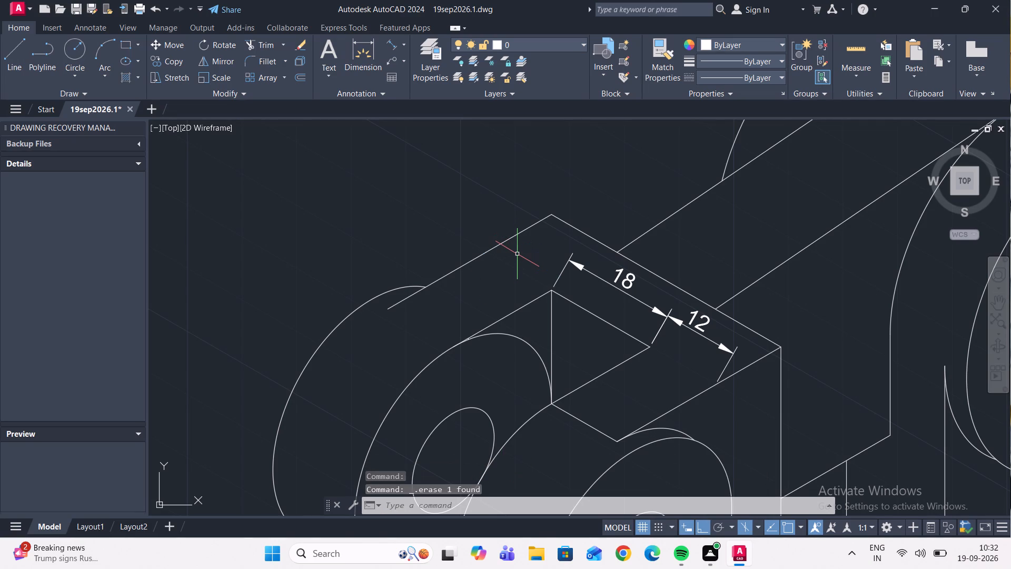
Draw an isometric helper line from the fork slot's far top corner past the block's outer top edge.
click(396, 50)
key(Escape)
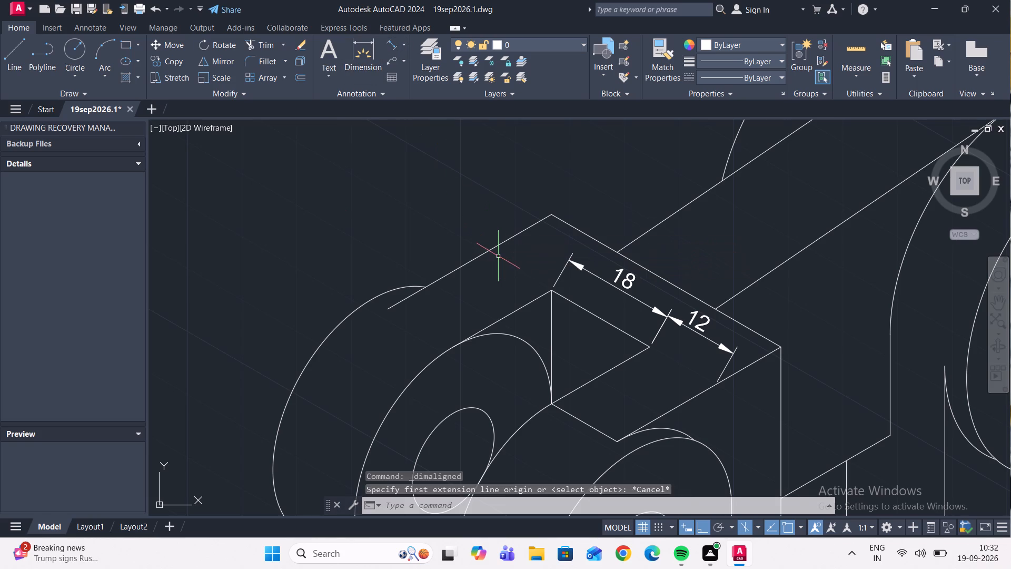
click(16, 50)
scroll(544, 266, up, 1)
middle_drag(544, 268, 544, 274)
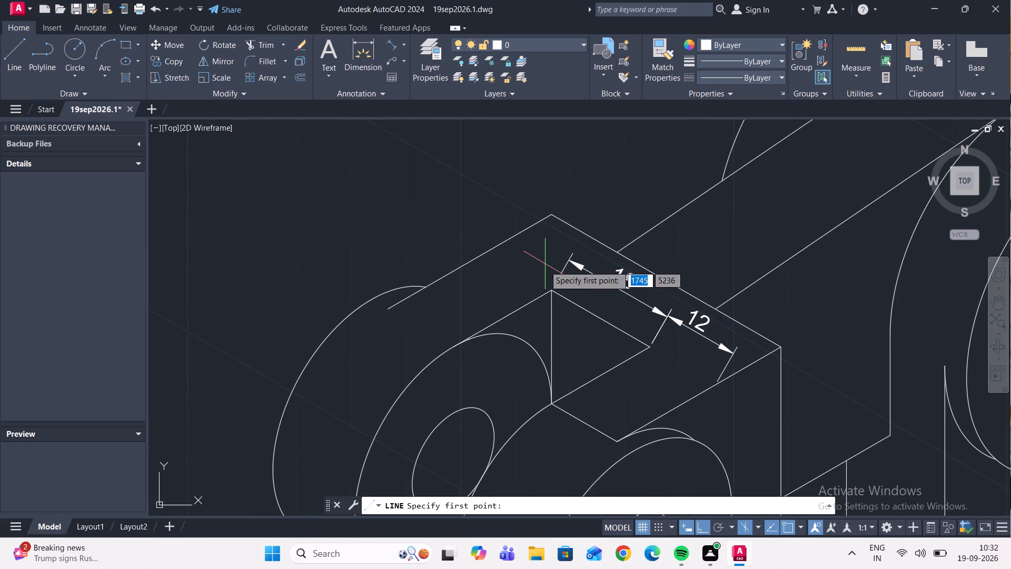
middle_drag(544, 274, 542, 332)
scroll(551, 375, up, 1)
click(551, 367)
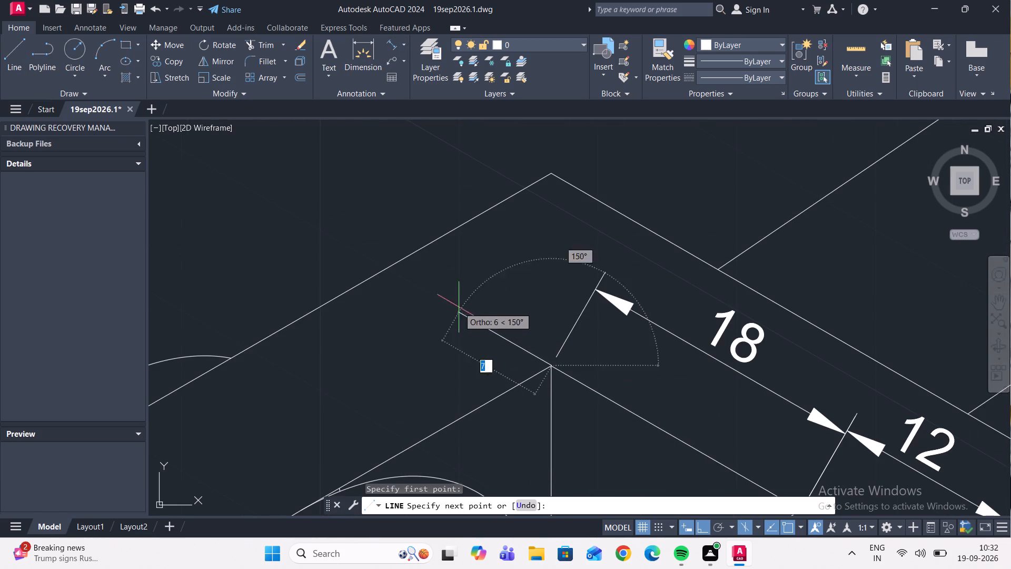
click(359, 253)
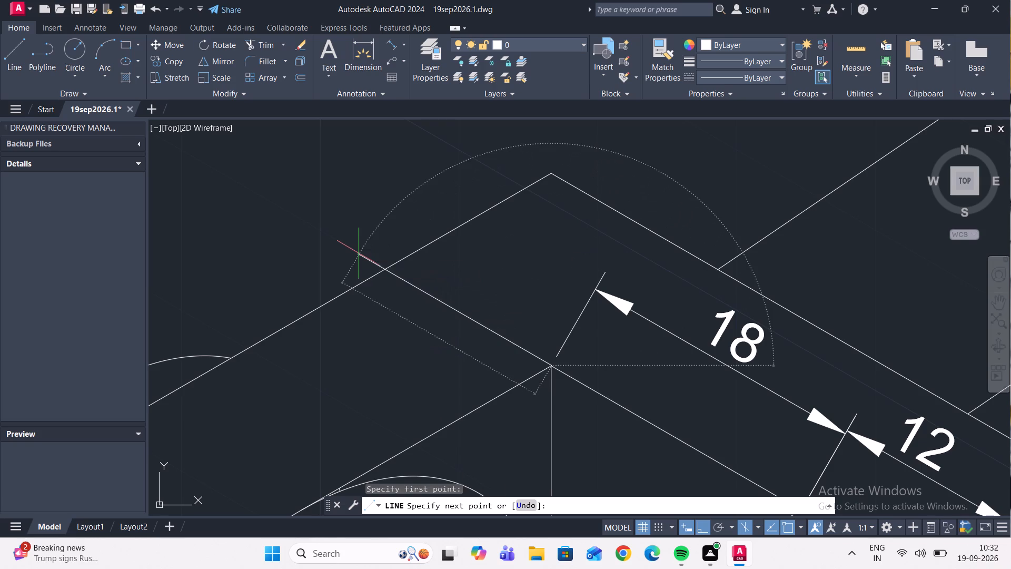
key(Escape)
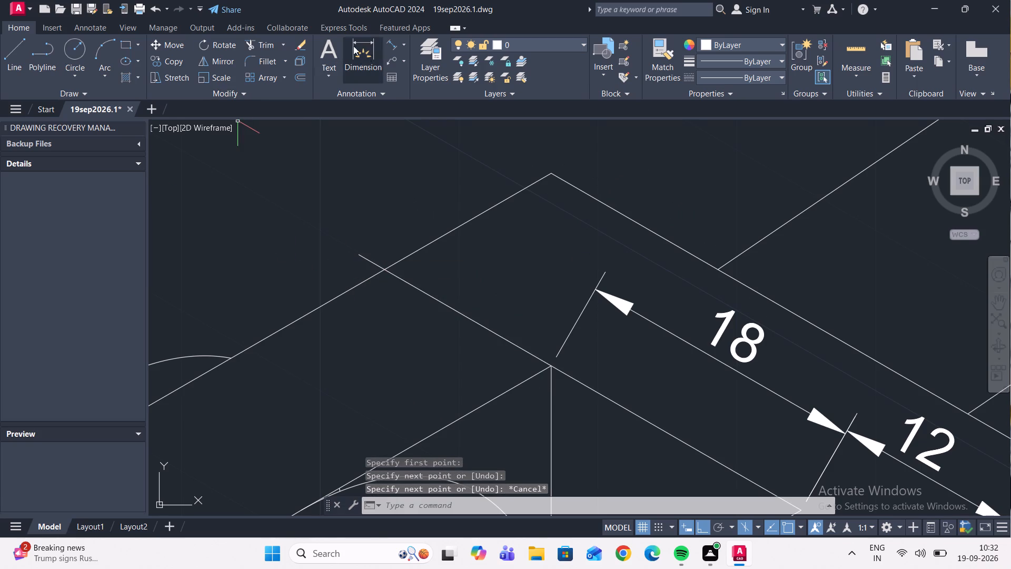
Add an aligned dimension from the helper line's crossing with the outer edge to the slot's far corner, in line with the slot dimension.
click(392, 43)
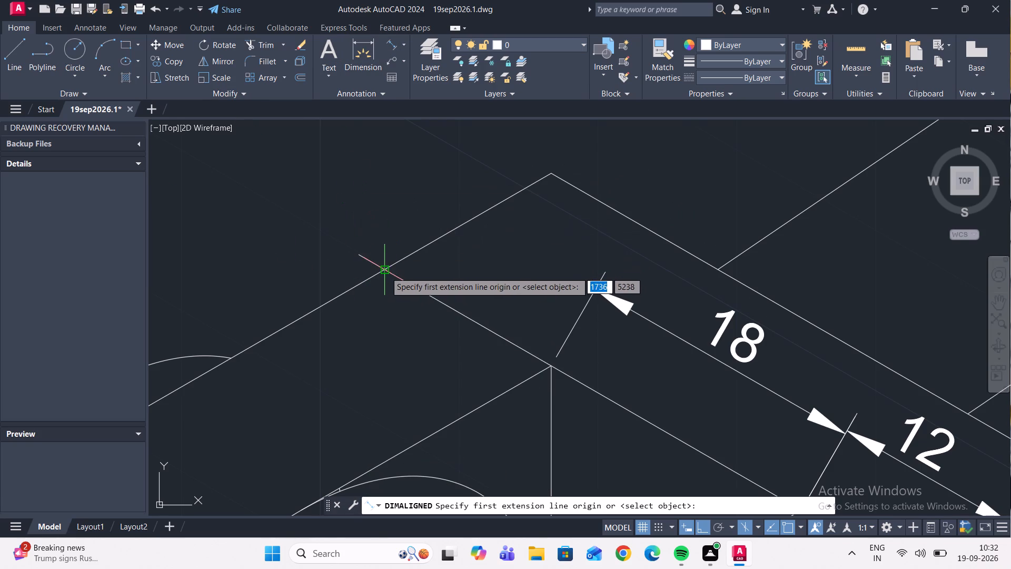
click(385, 272)
click(552, 367)
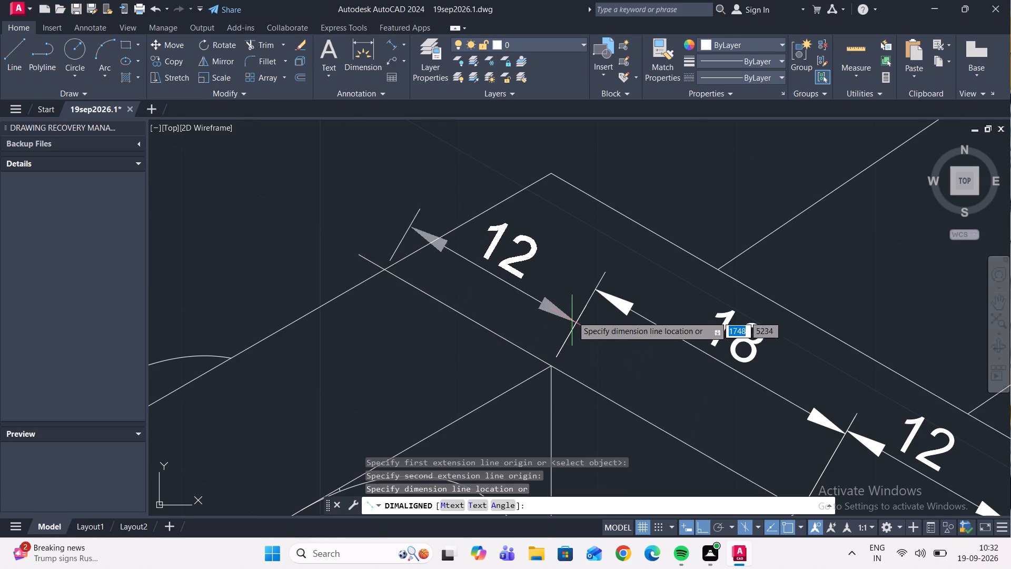
click(588, 288)
key(Escape)
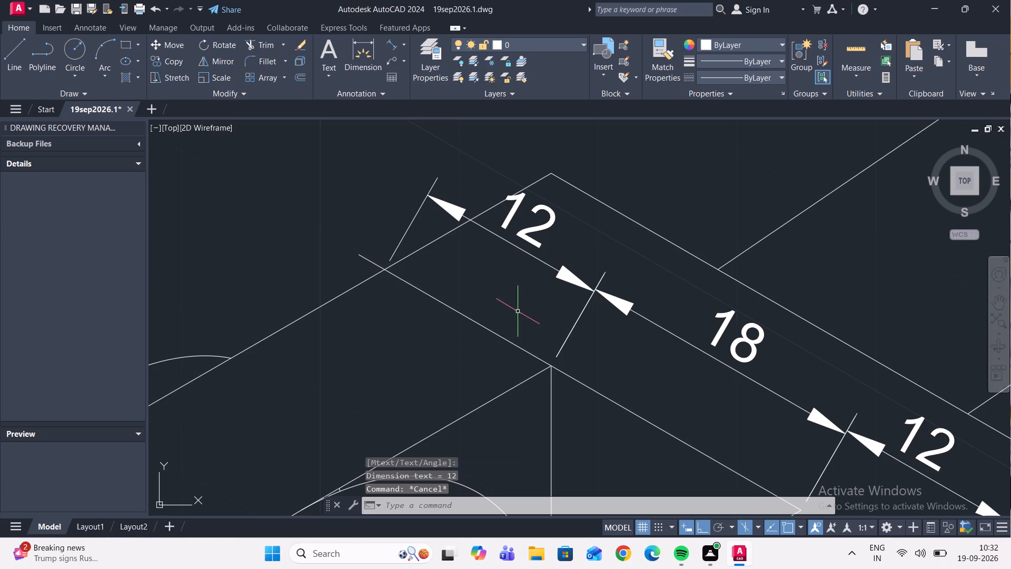
Erase the helper line between the slot's far corner and the block's outer edge.
click(501, 335)
key(Delete)
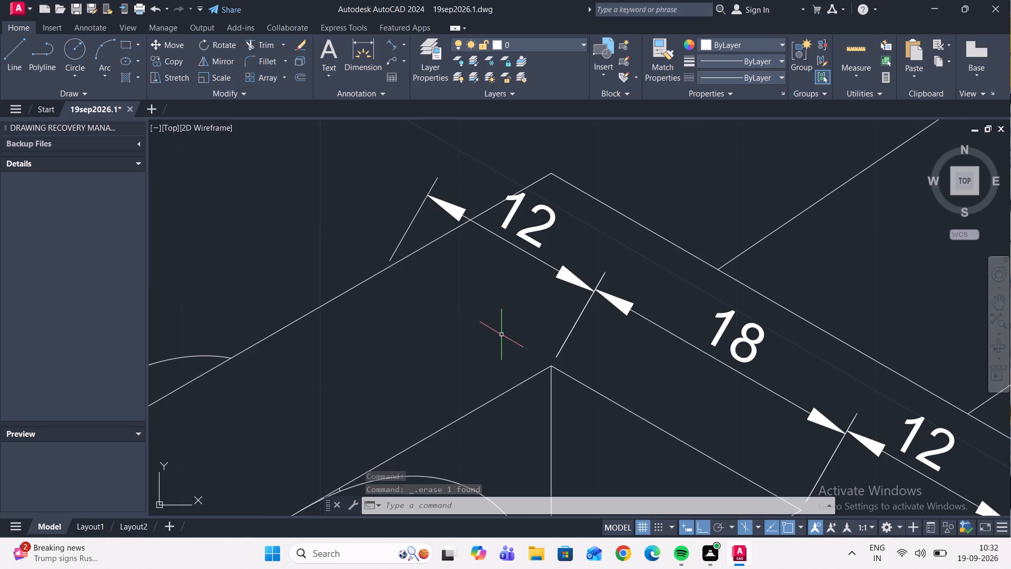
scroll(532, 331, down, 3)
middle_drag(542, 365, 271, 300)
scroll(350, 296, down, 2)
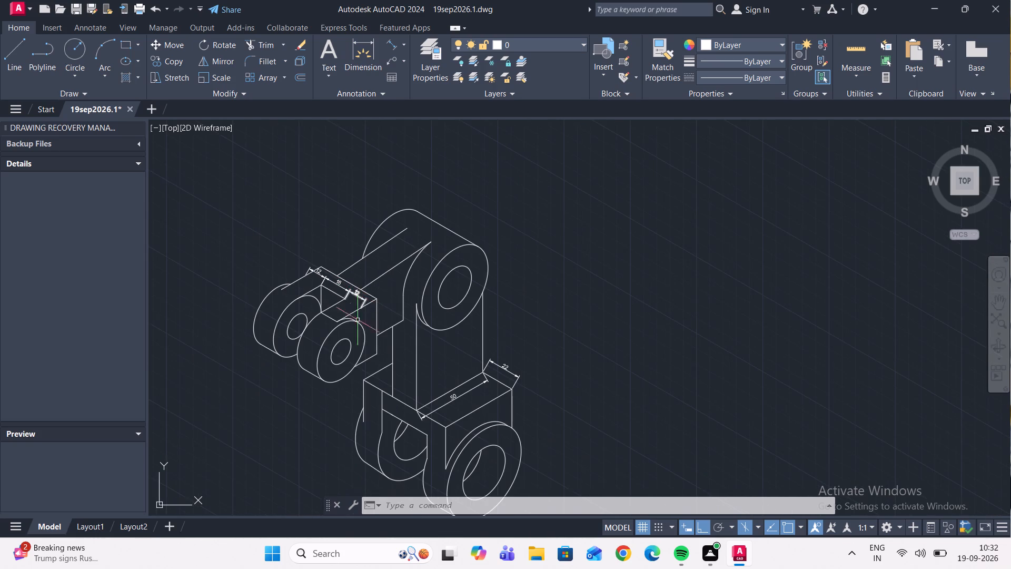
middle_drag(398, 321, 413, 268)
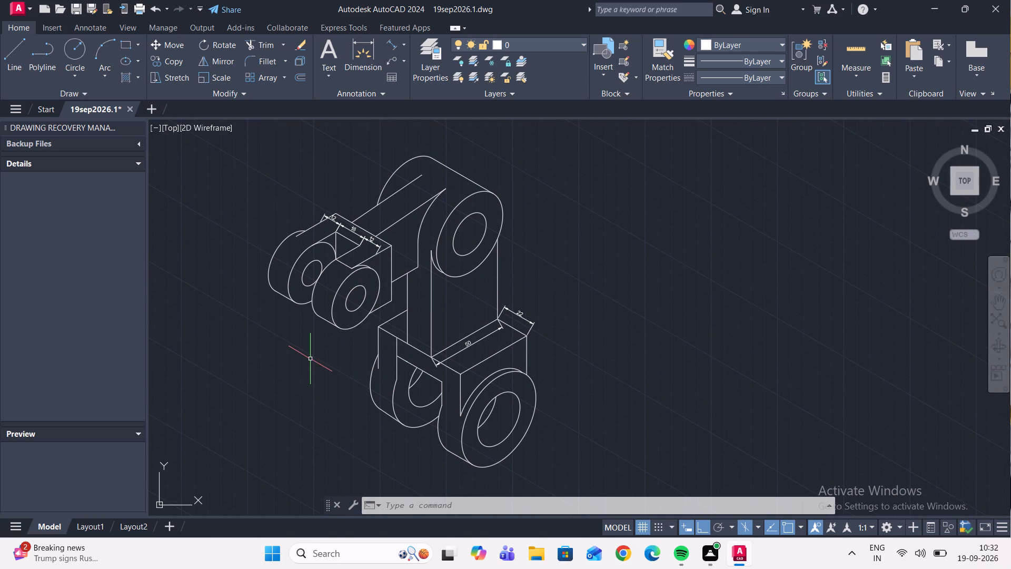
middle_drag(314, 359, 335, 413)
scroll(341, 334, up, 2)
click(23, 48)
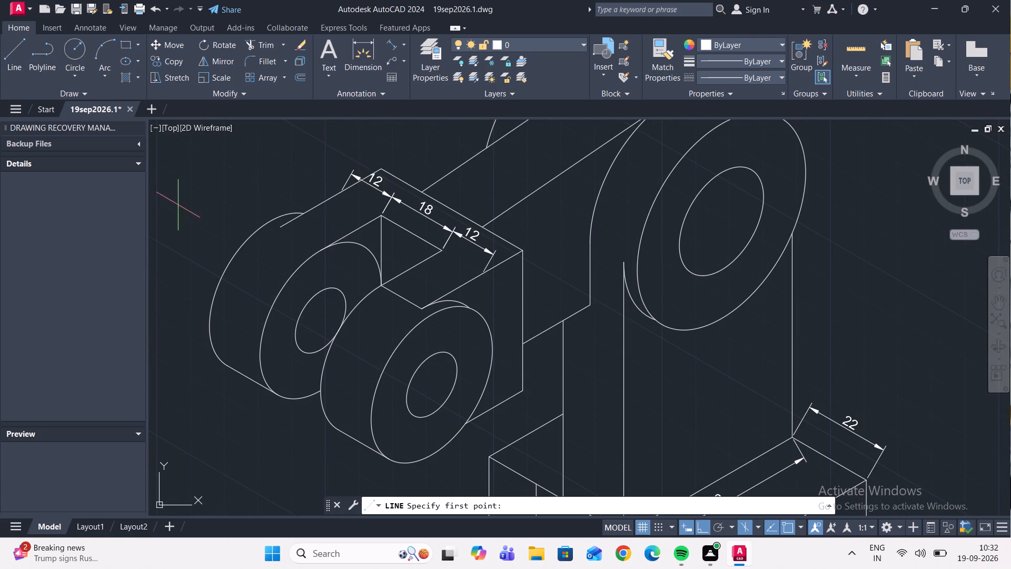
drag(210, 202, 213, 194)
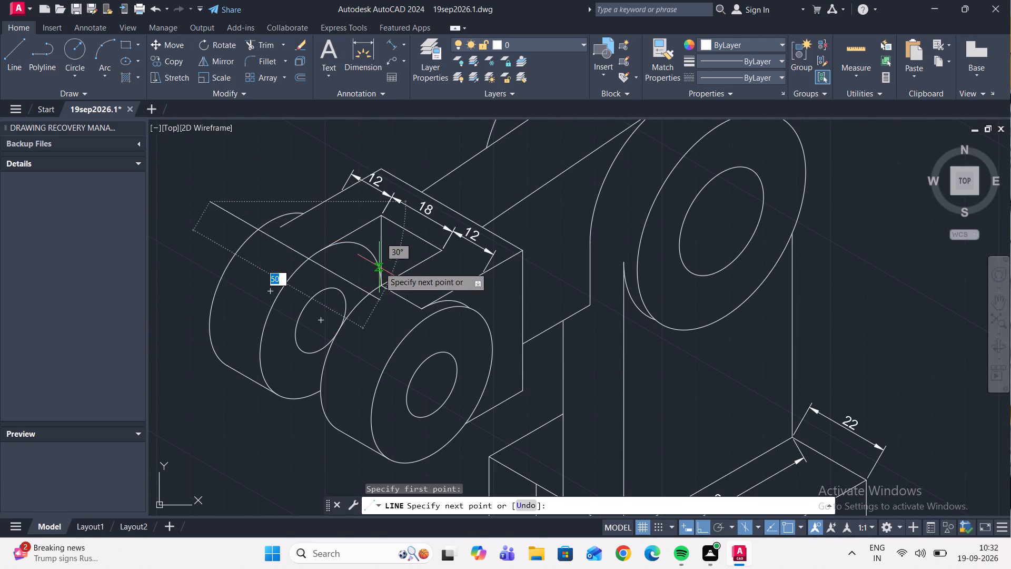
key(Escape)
Add an aligned dimension across the base of the vertical arm where it meets the lower block's top edge, placed just below that edge.
middle_drag(379, 262, 249, 262)
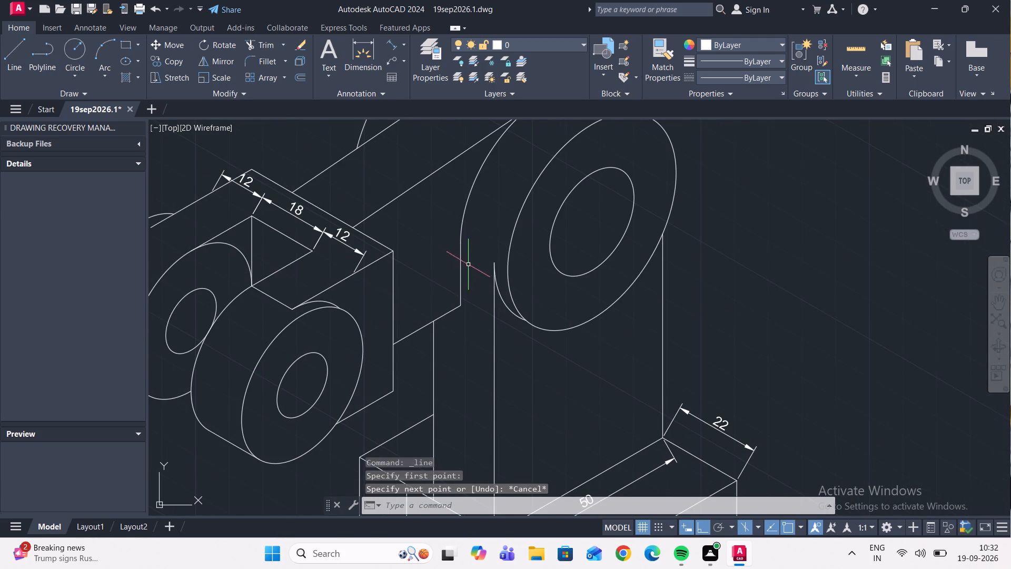
scroll(471, 260, down, 2)
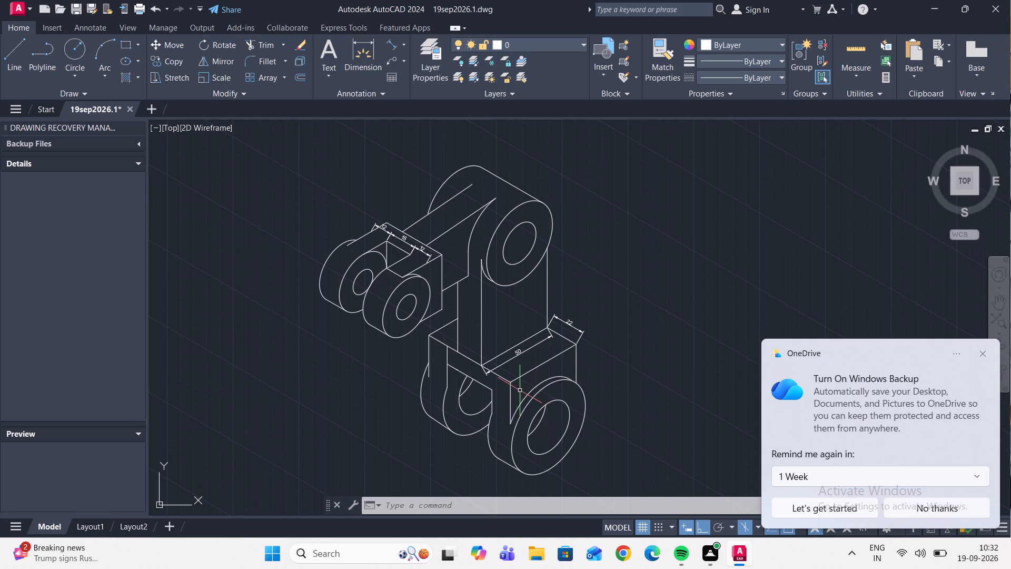
middle_drag(516, 381, 523, 400)
middle_drag(389, 225, 383, 274)
middle_drag(440, 336, 434, 329)
scroll(418, 294, up, 3)
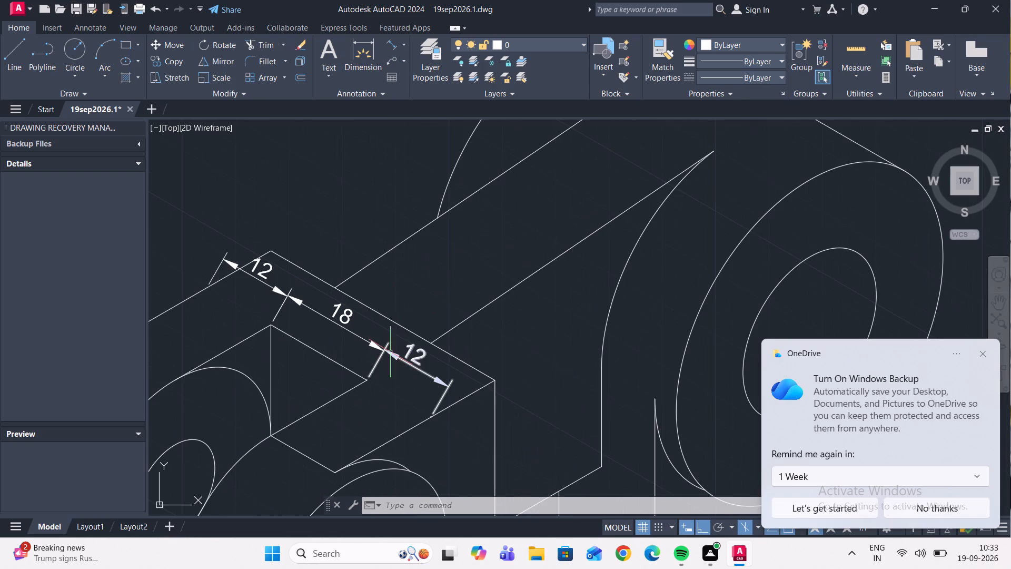
click(390, 48)
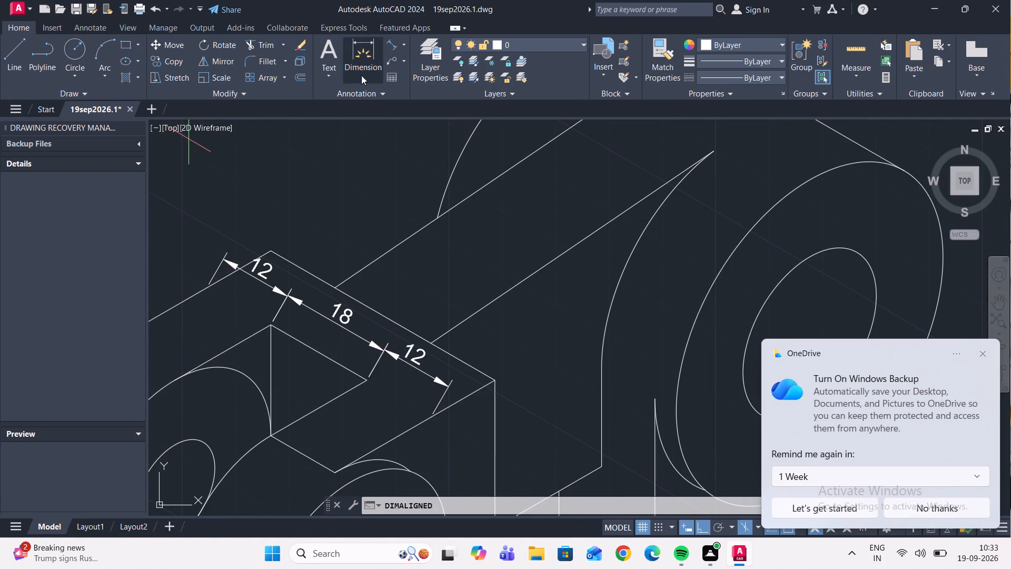
middle_drag(439, 243, 326, 266)
scroll(343, 254, down, 3)
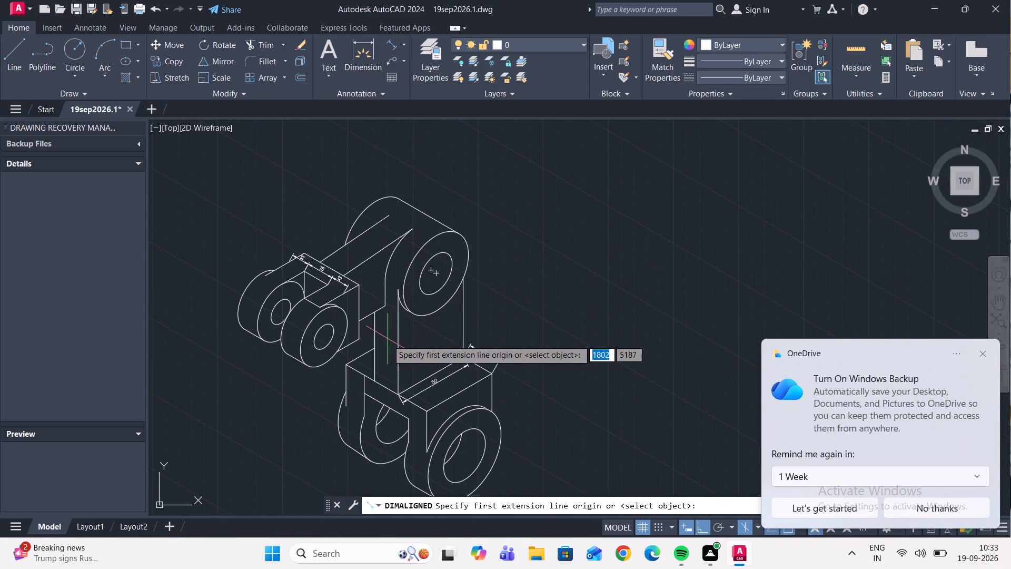
scroll(390, 349, up, 1)
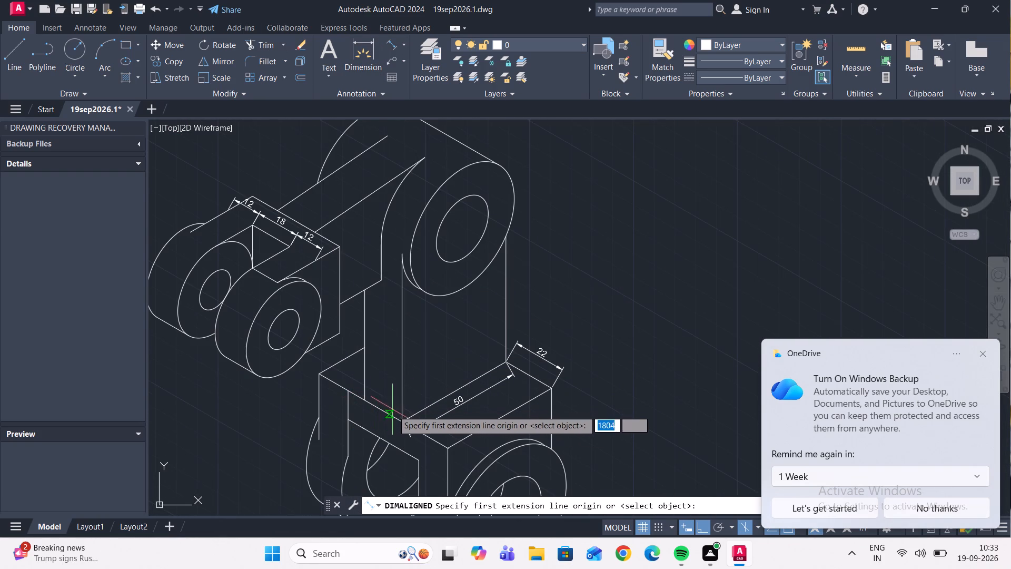
click(405, 419)
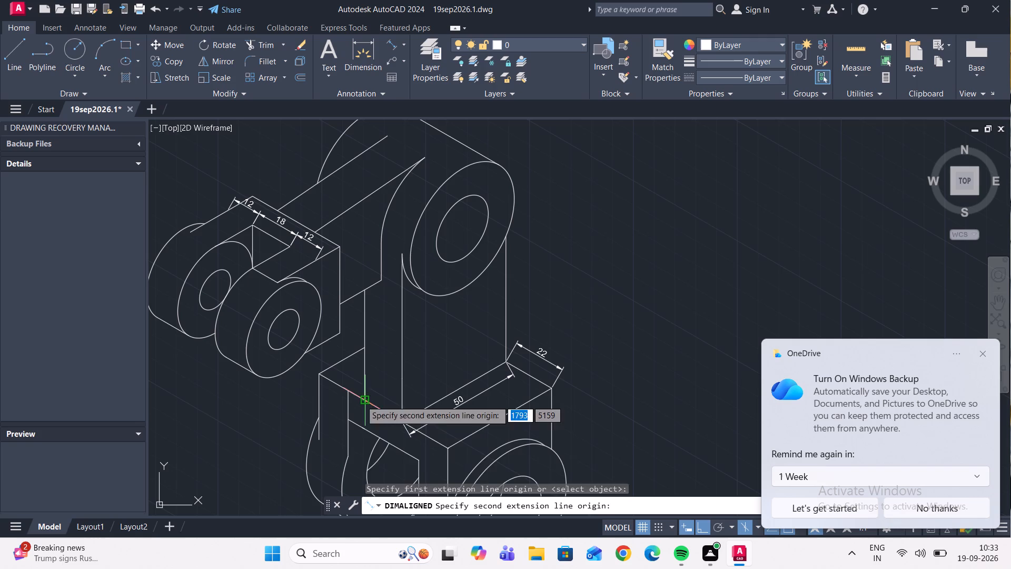
click(361, 400)
click(360, 414)
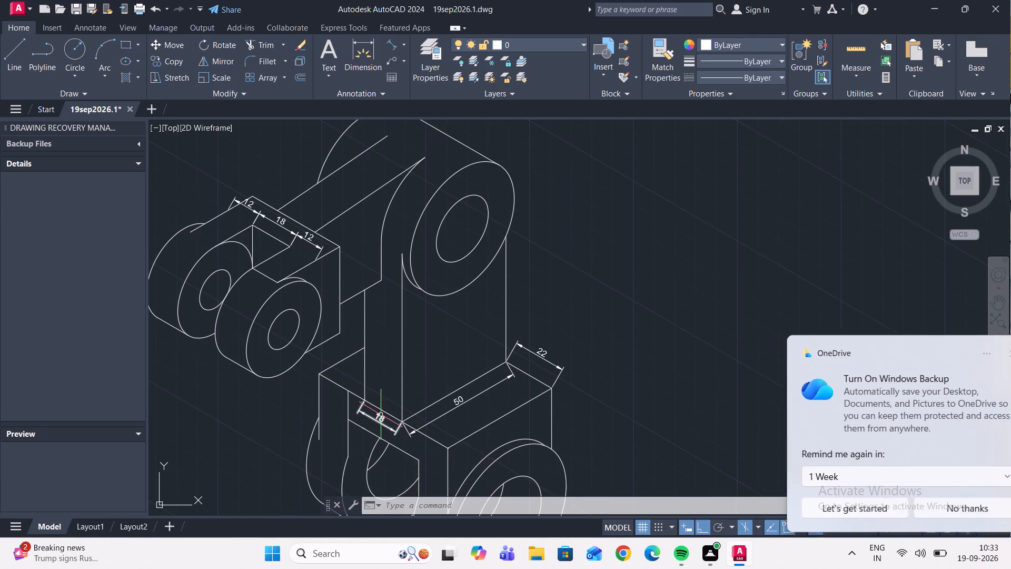
Examine the isometric model's forks, vertical arm and lower block for features that still need dimensions.
key(space)
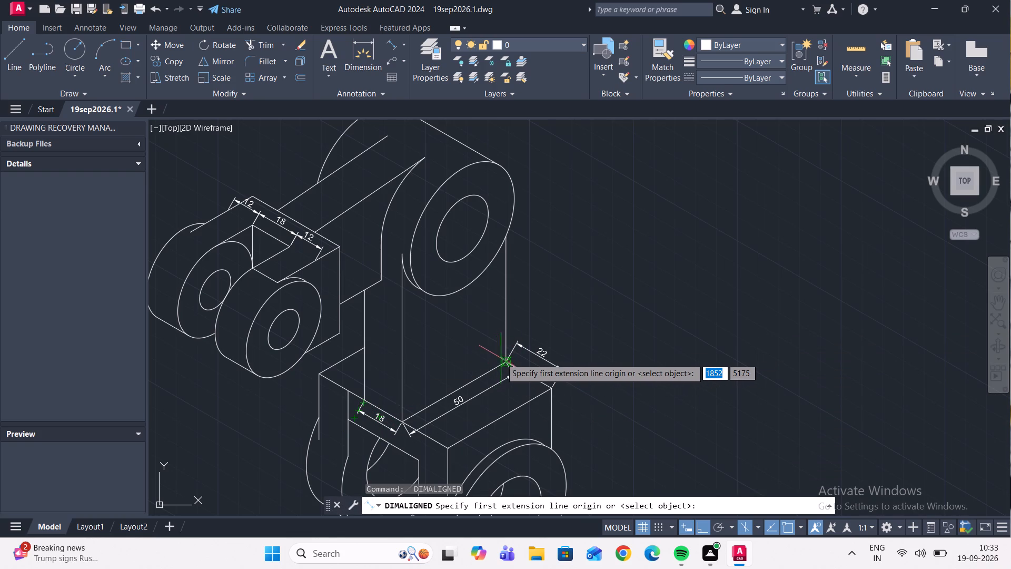
key(Escape)
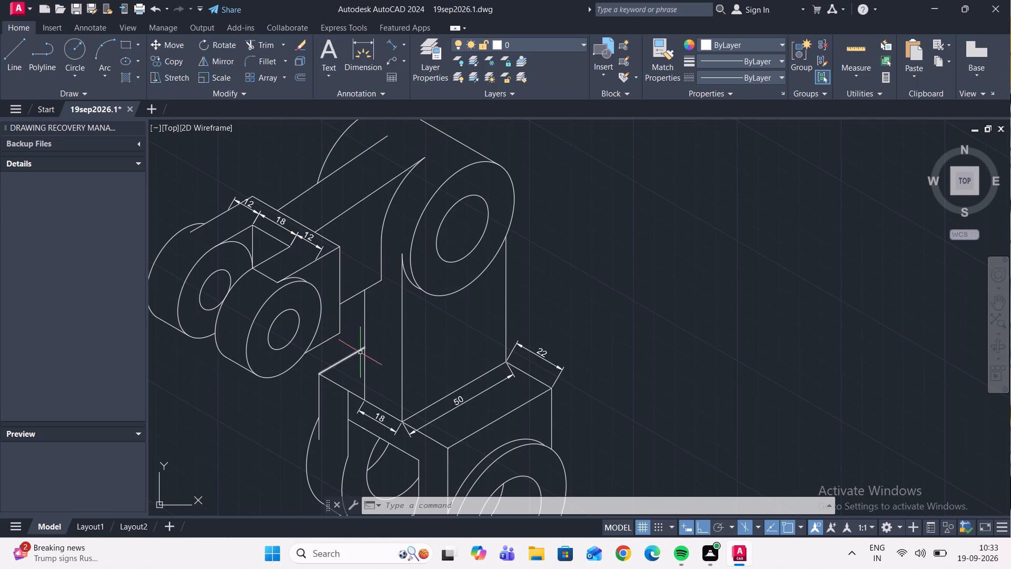
scroll(361, 352, down, 1)
middle_drag(363, 353, 499, 299)
scroll(452, 322, down, 1)
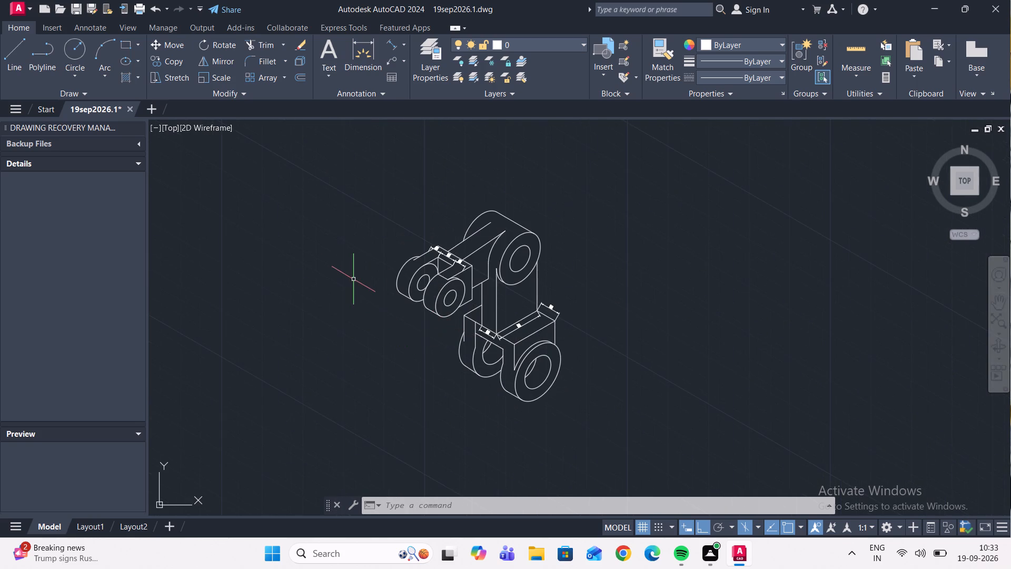
scroll(353, 279, up, 2)
middle_drag(399, 286, 263, 335)
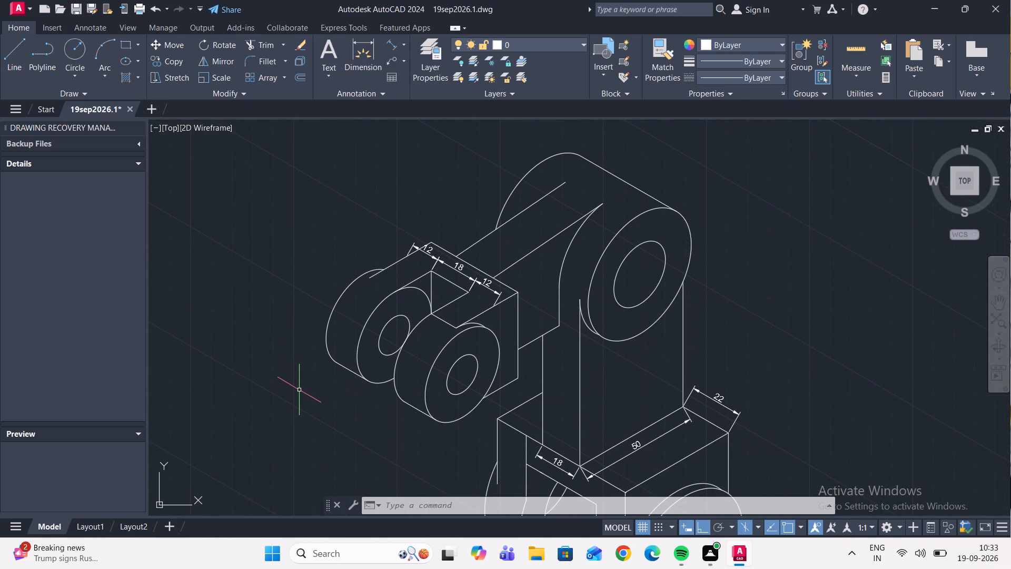
middle_drag(299, 389, 231, 357)
scroll(418, 244, up, 1)
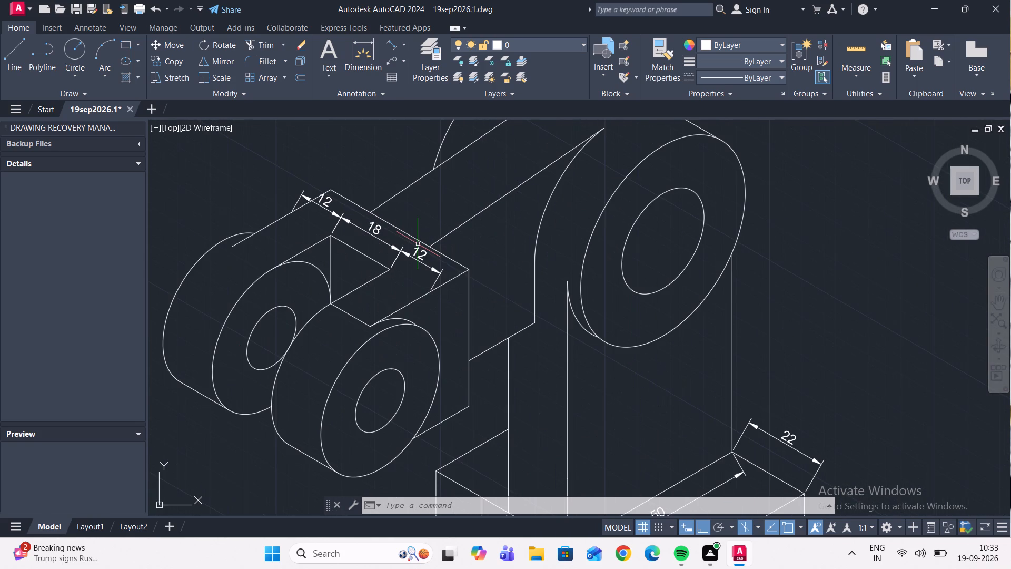
middle_drag(420, 248, 423, 285)
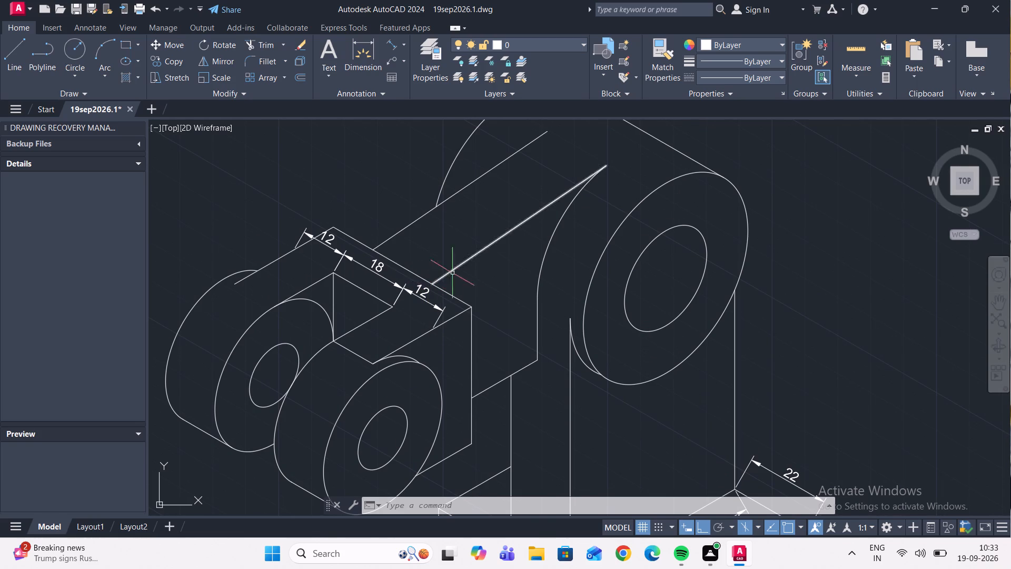
scroll(468, 268, down, 2)
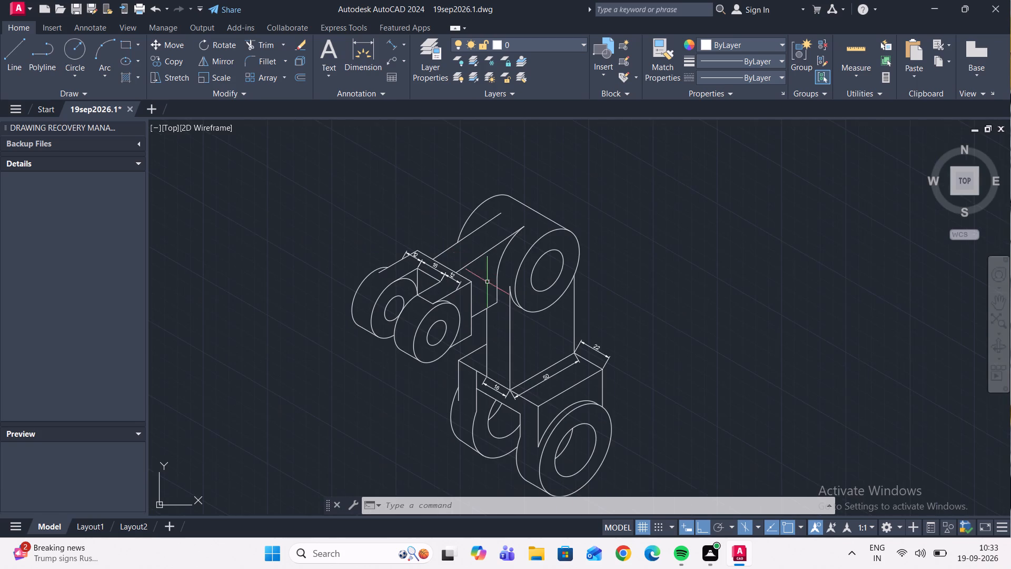
middle_drag(495, 290, 478, 273)
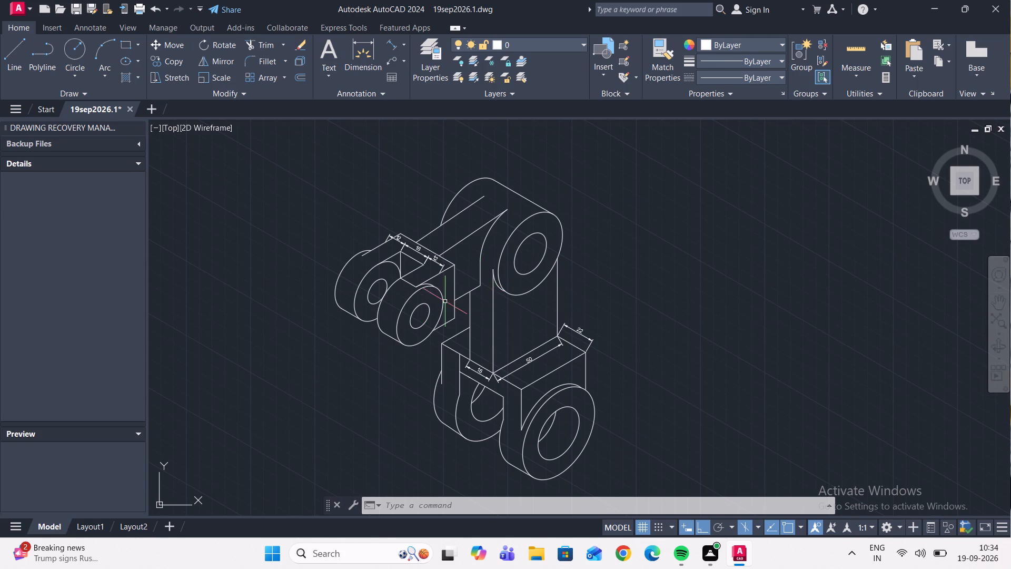
scroll(544, 288, down, 2)
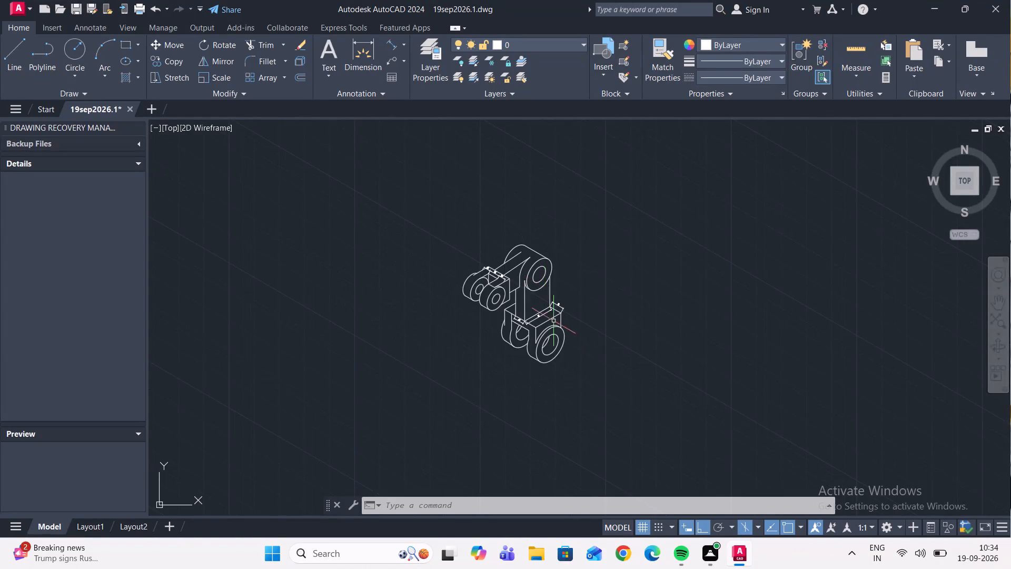
scroll(551, 267, up, 2)
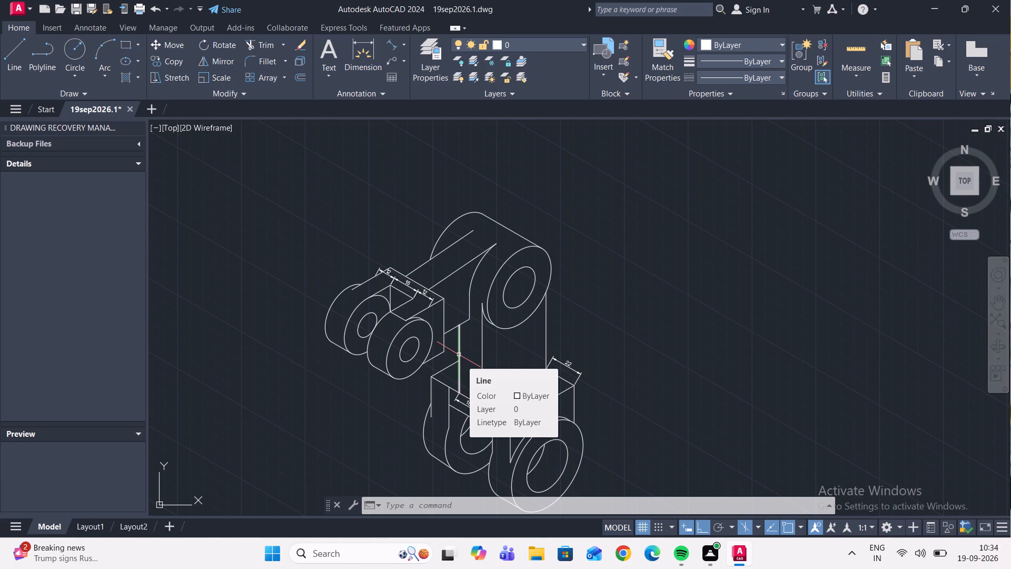
scroll(483, 357, up, 2)
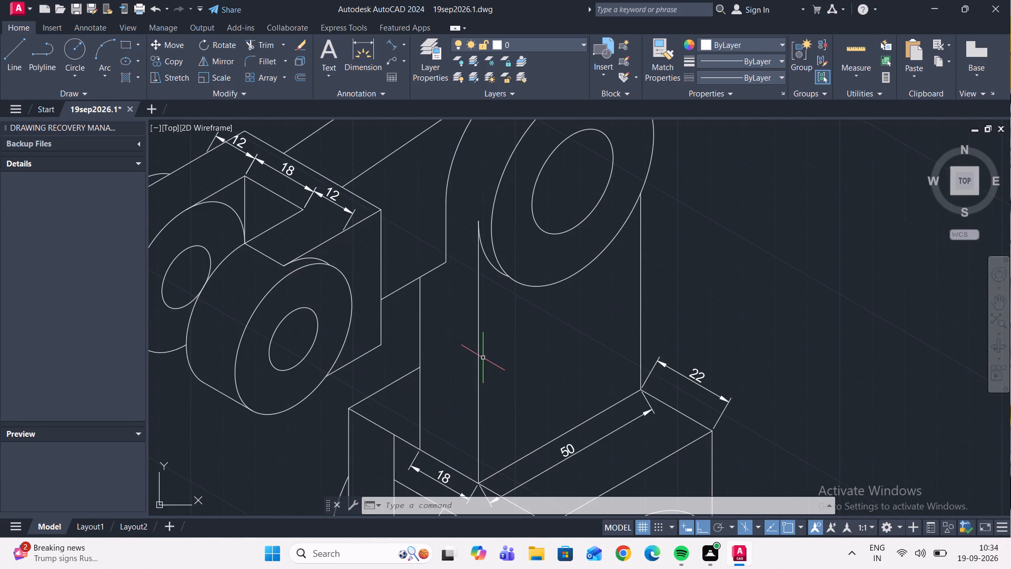
scroll(482, 358, down, 2)
middle_drag(479, 386, 440, 367)
scroll(427, 380, up, 1)
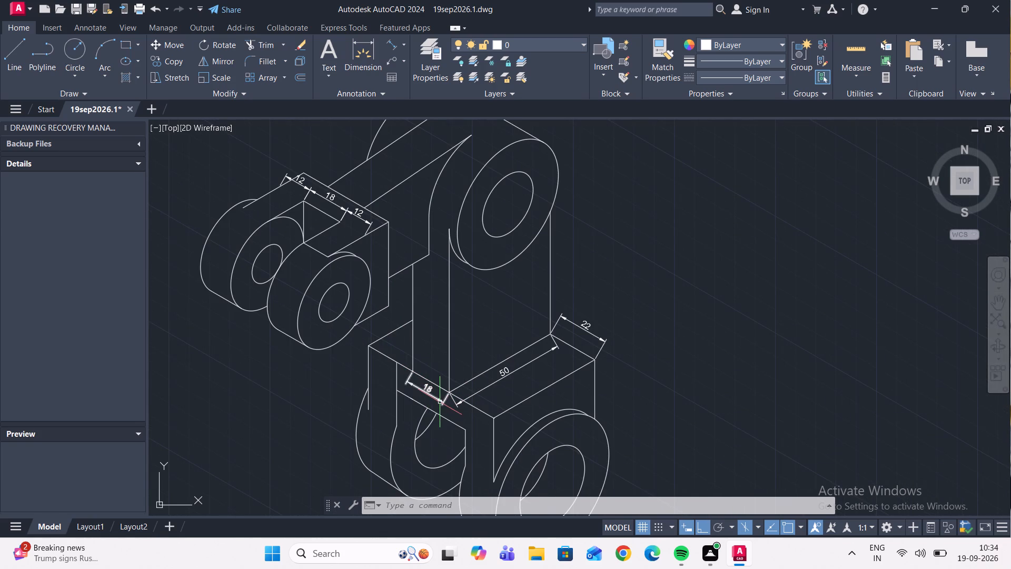
scroll(440, 402, up, 2)
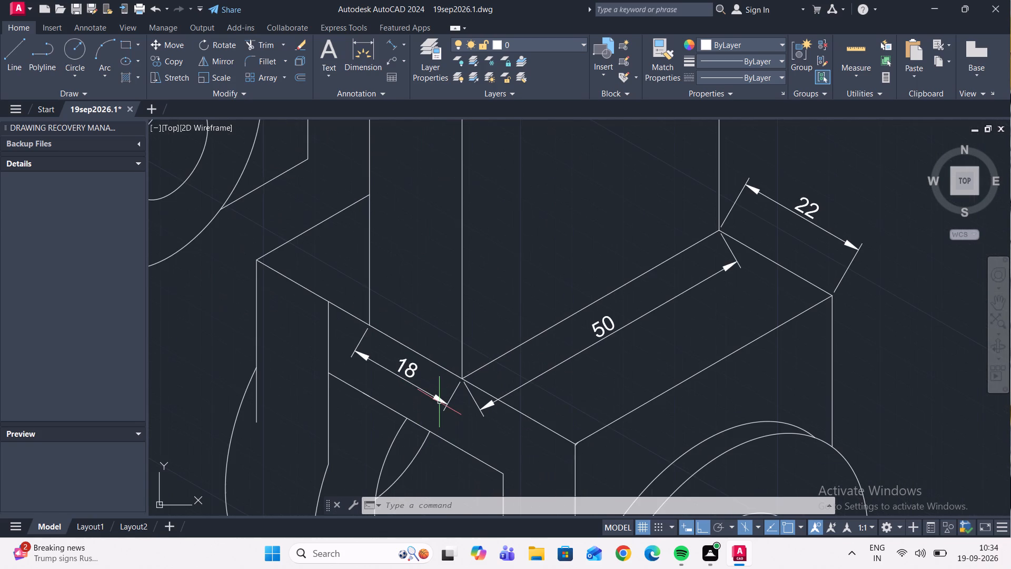
scroll(439, 404, down, 2)
middle_drag(440, 437, 429, 396)
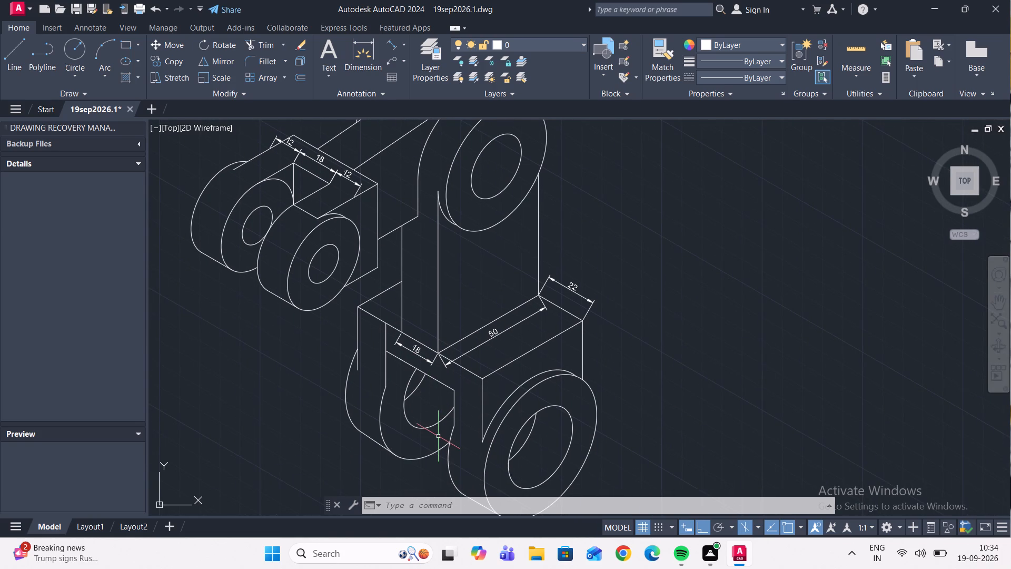
middle_drag(438, 436, 518, 414)
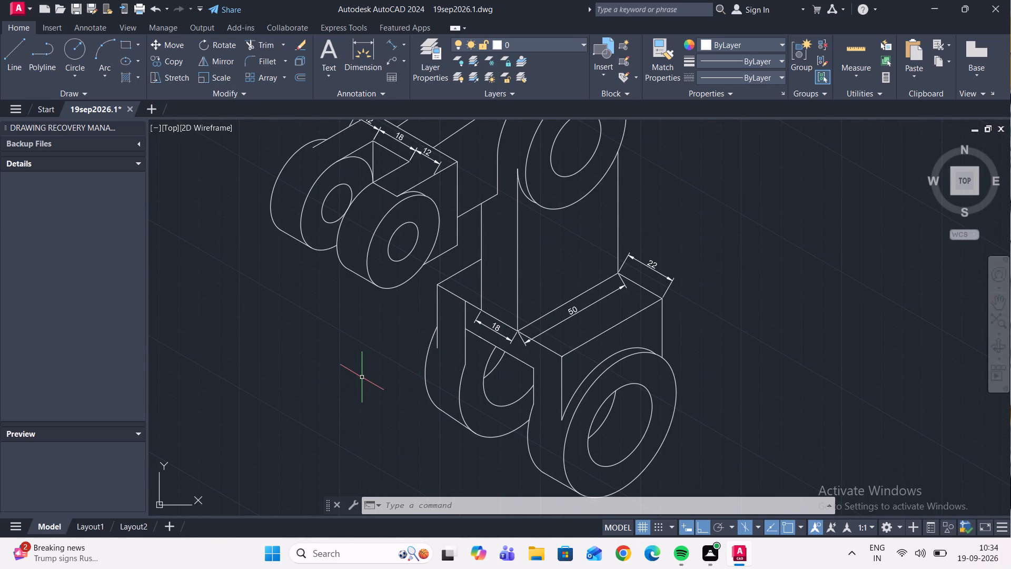
middle_drag(378, 378, 382, 383)
middle_click(365, 414)
middle_drag(377, 376, 379, 415)
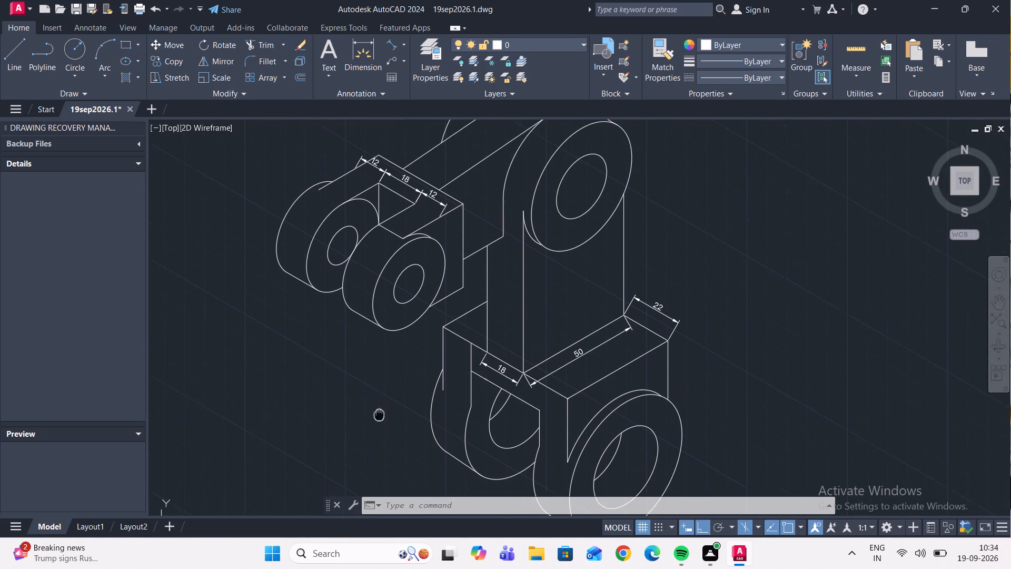
middle_drag(379, 415, 361, 415)
scroll(358, 419, down, 1)
middle_click(359, 429)
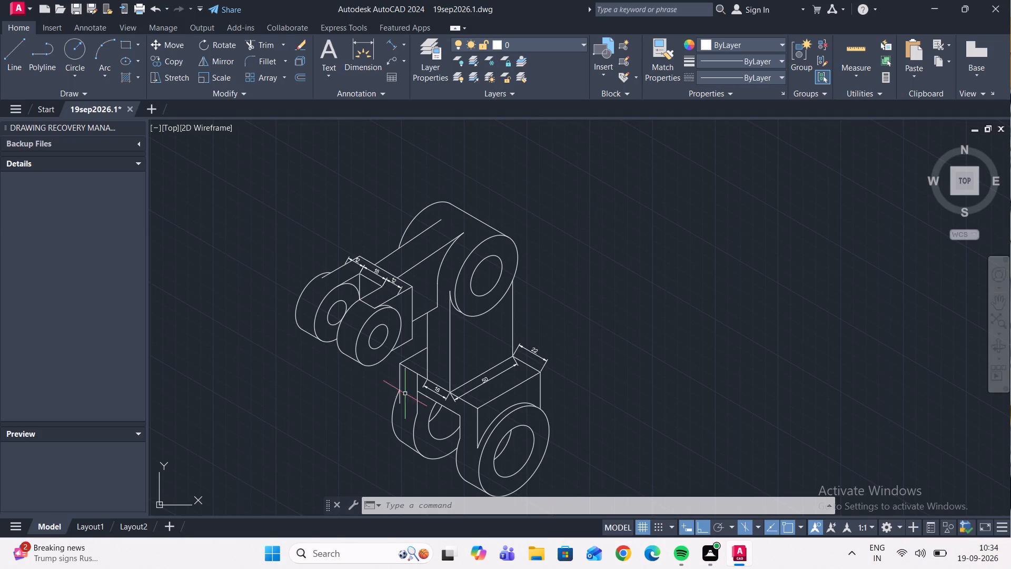
scroll(379, 355, up, 1)
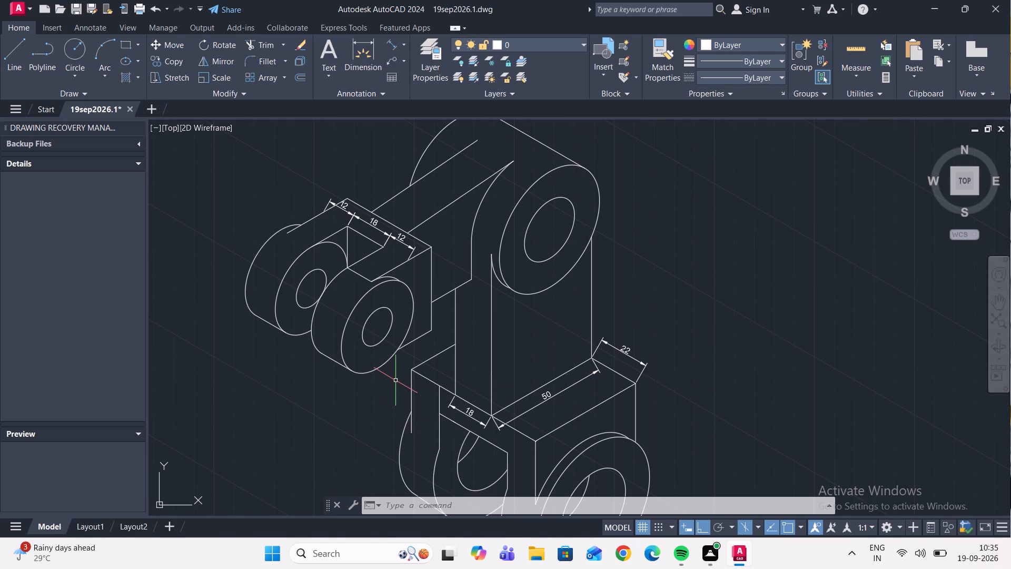
Draw an isometric helper line from the arc behind the upper cylinder's front face to just past that face's outer circle.
middle_drag(467, 401, 363, 461)
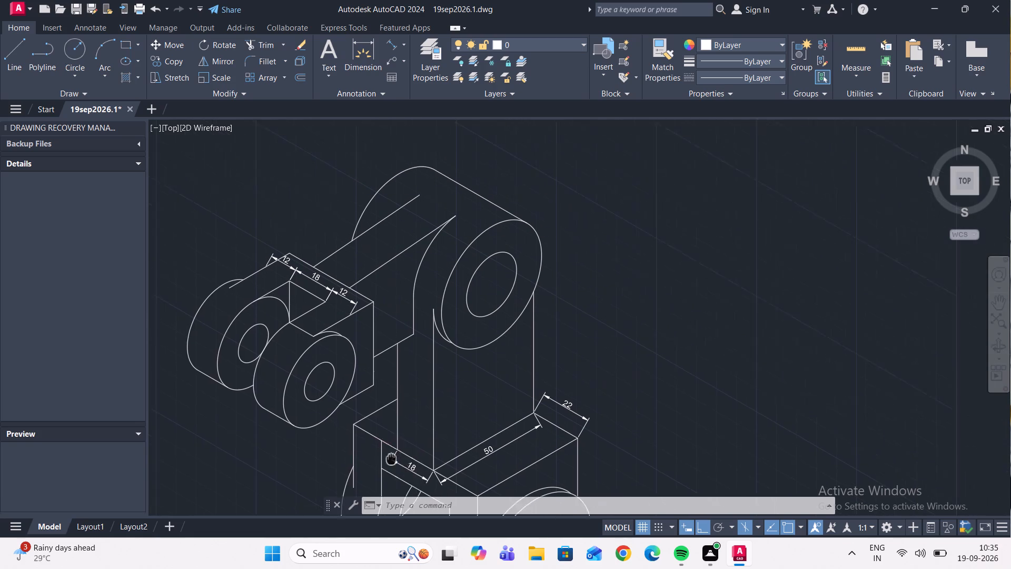
middle_drag(363, 461, 359, 459)
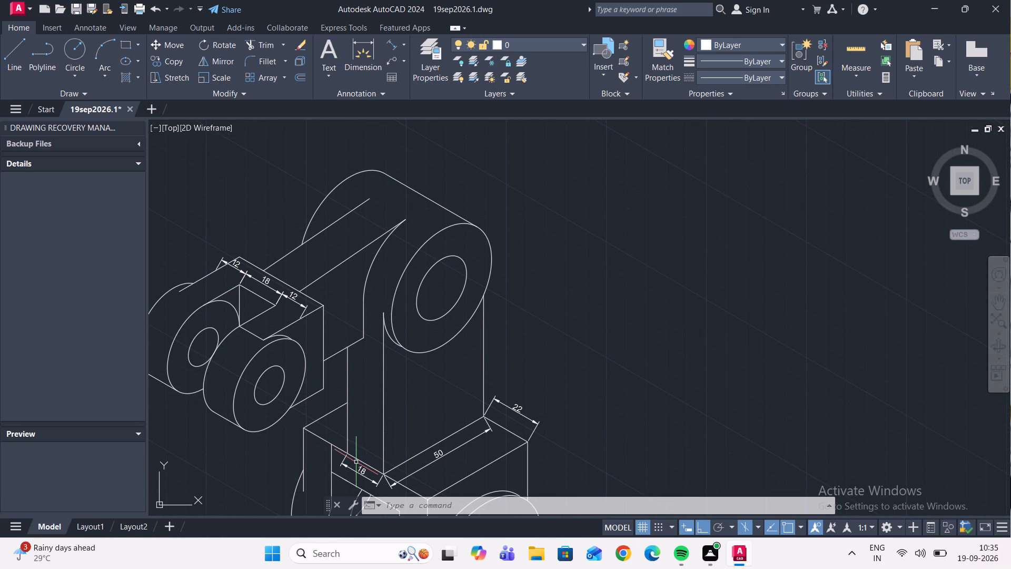
middle_drag(405, 346, 408, 350)
middle_drag(408, 350, 413, 434)
scroll(435, 348, up, 1)
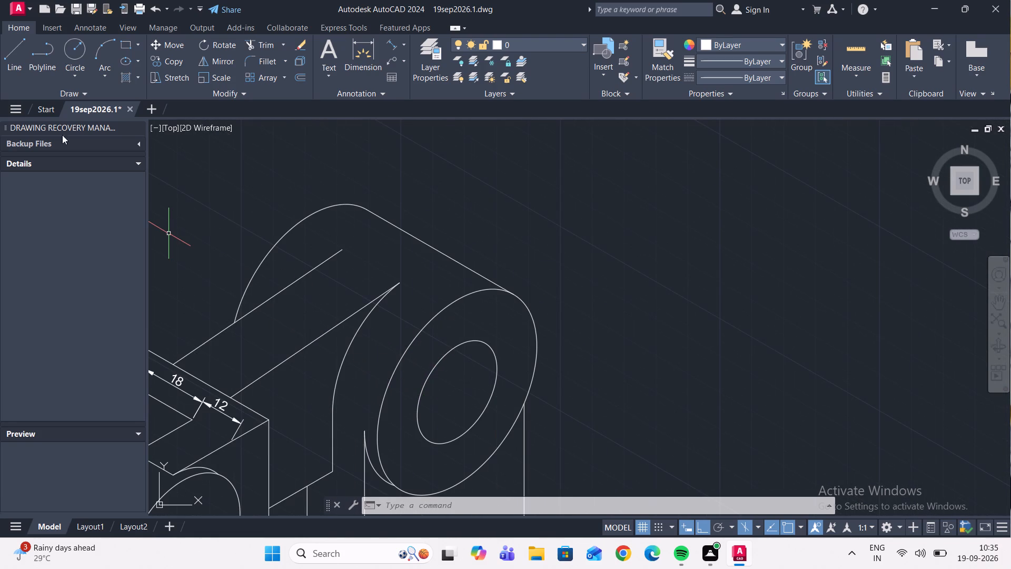
click(15, 55)
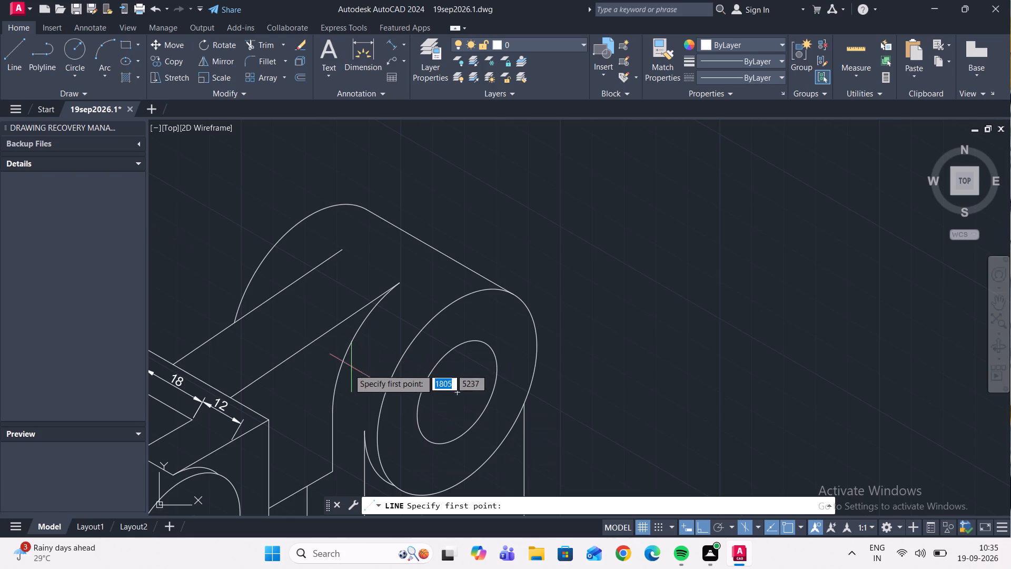
scroll(349, 364, up, 3)
click(335, 329)
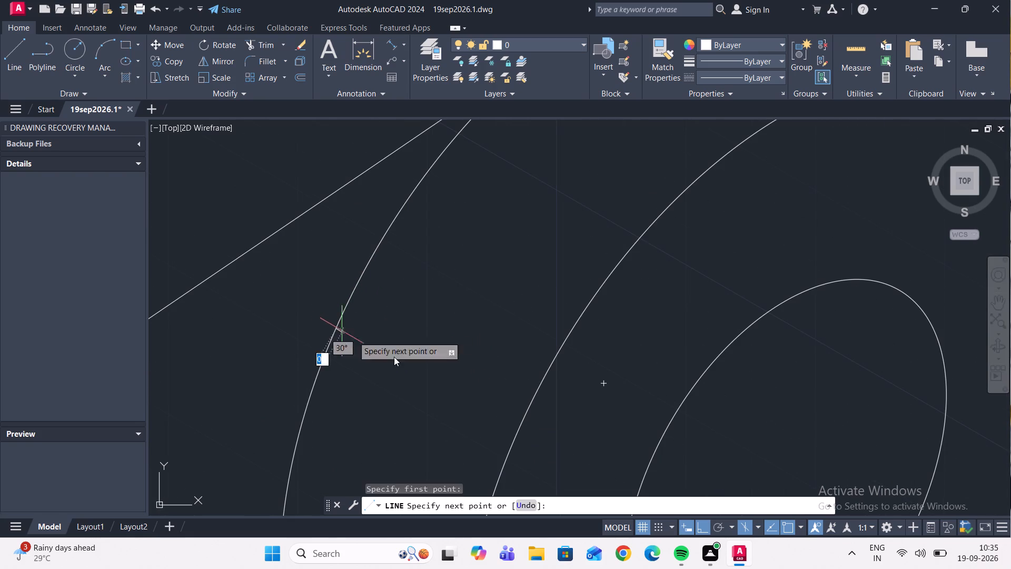
click(537, 444)
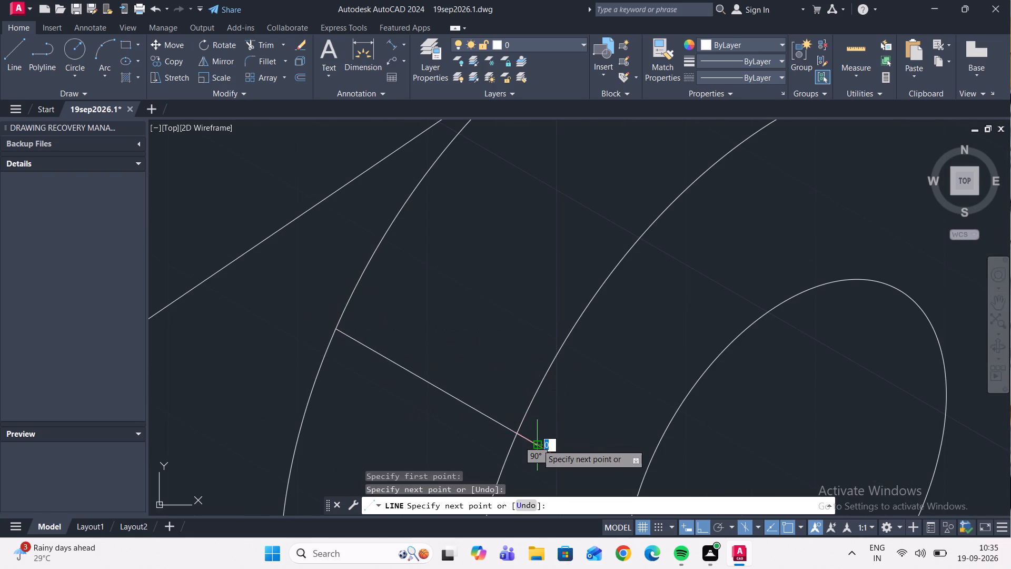
key(Escape)
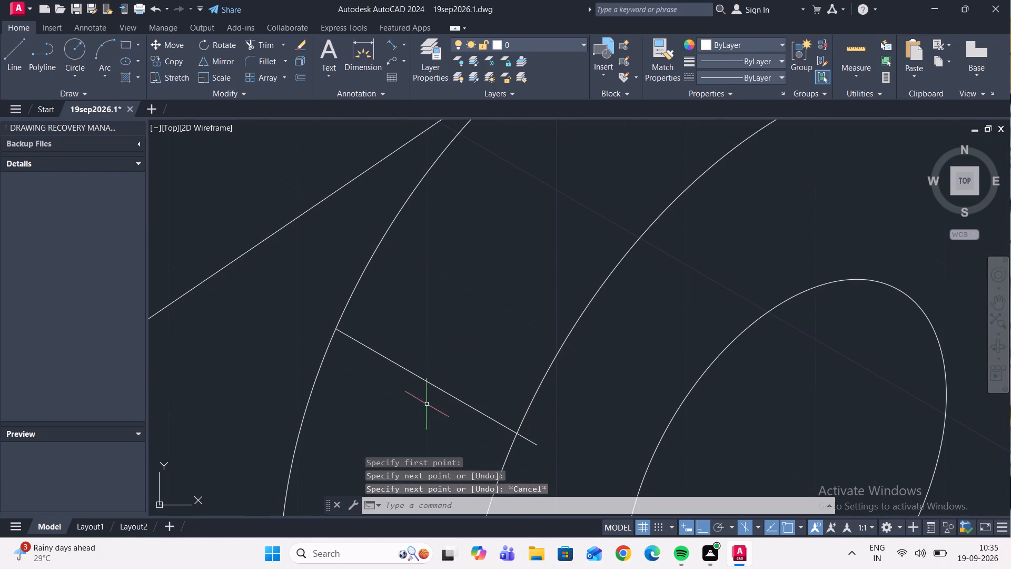
Add an aligned dimension between the rear arc and the front face's outer circle, placed just above the helper line.
click(389, 43)
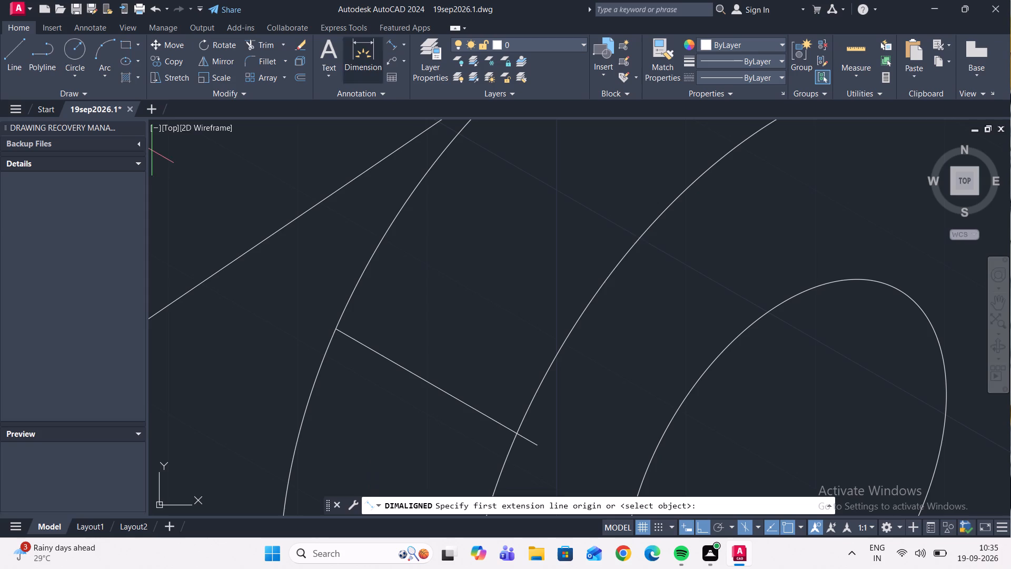
click(339, 328)
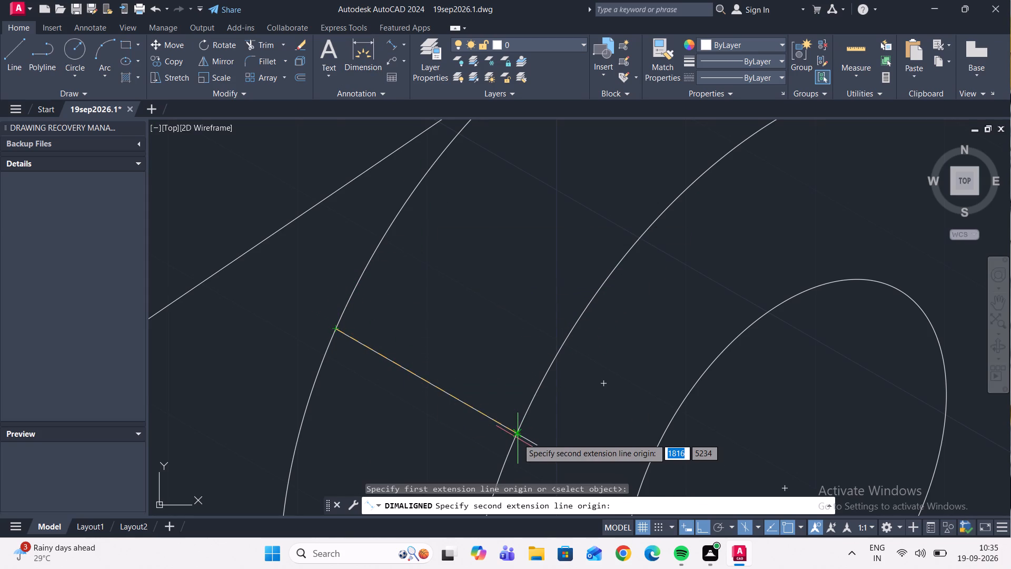
click(516, 434)
click(514, 400)
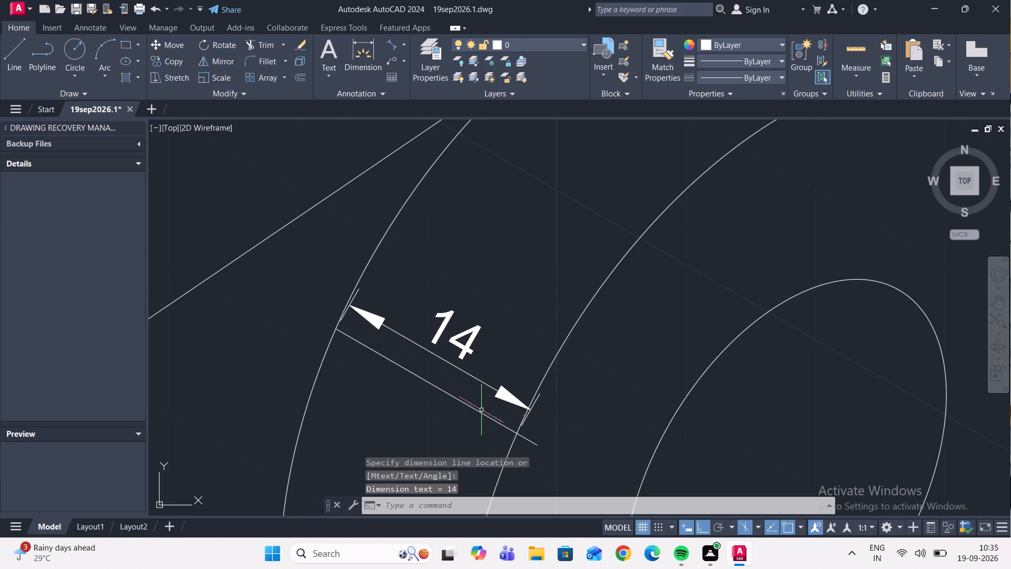
Erase the helper line between the upper cylinder's rear arc and front outer circle.
click(469, 405)
key(Delete)
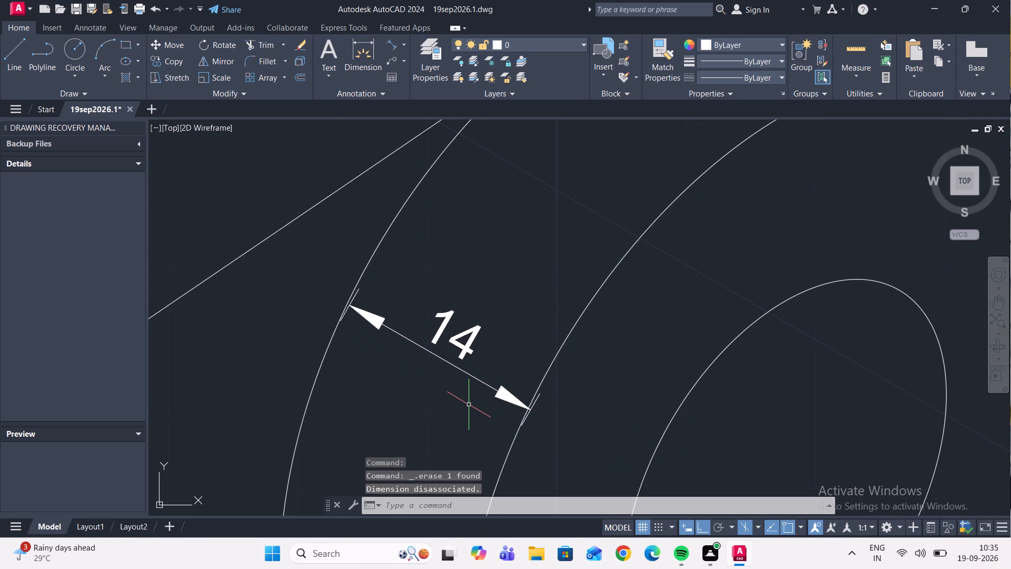
Open the drawing 12sep2026.1 from Documents and examine its dimensioned isometric view as a reference.
click(13, 110)
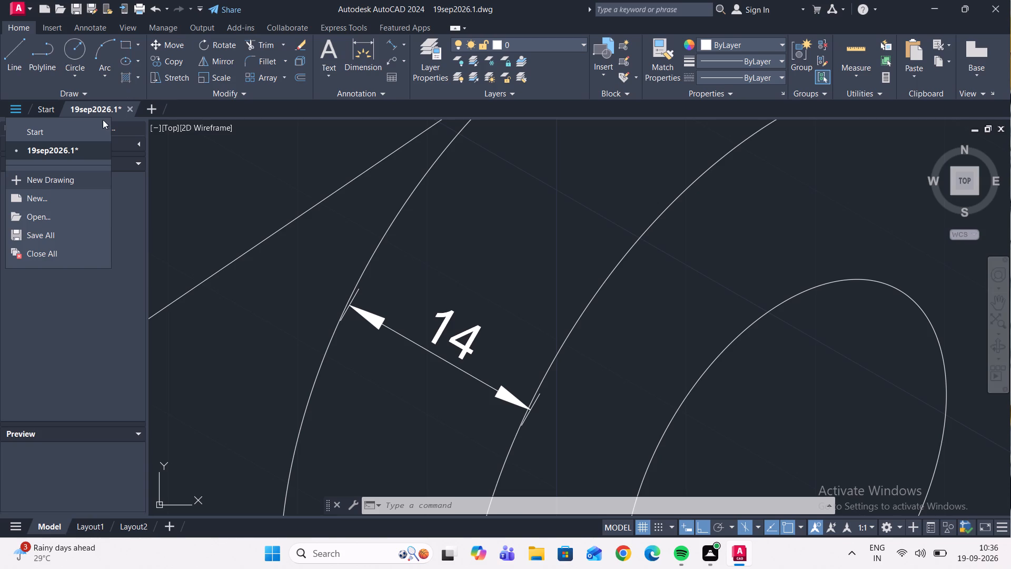
click(48, 213)
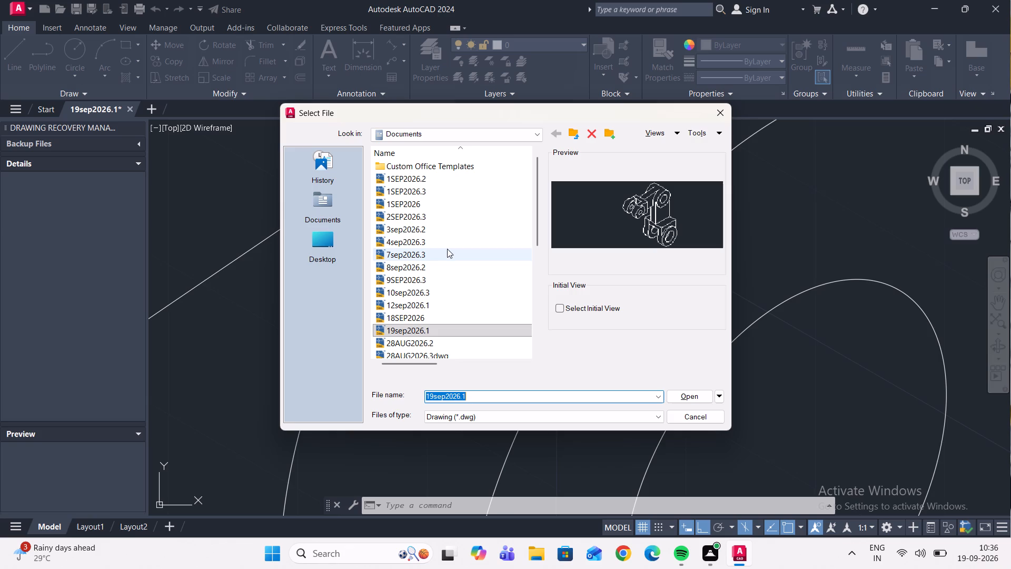
double_click(410, 302)
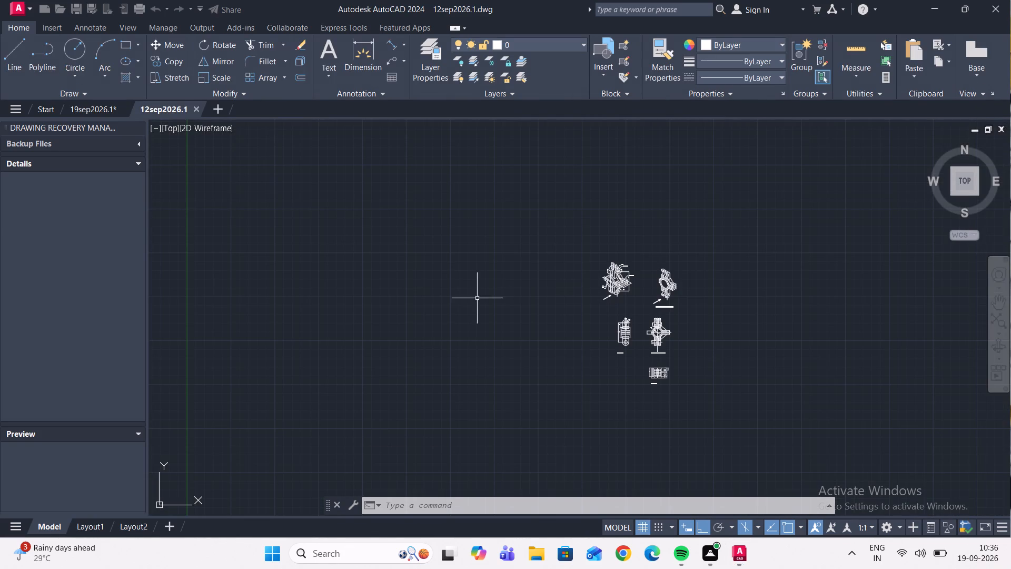
scroll(657, 281, up, 3)
middle_click(656, 284)
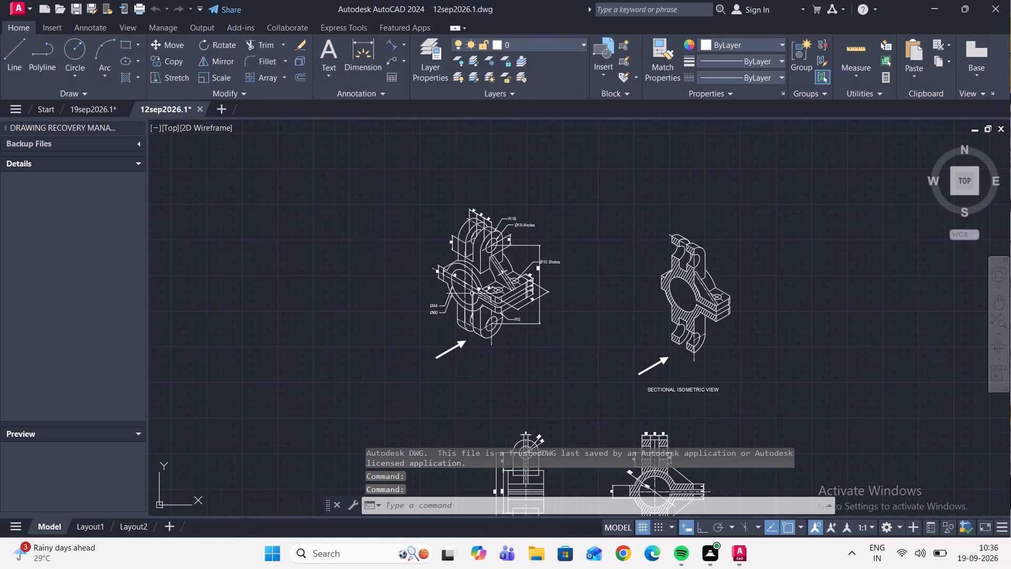
scroll(488, 263, up, 2)
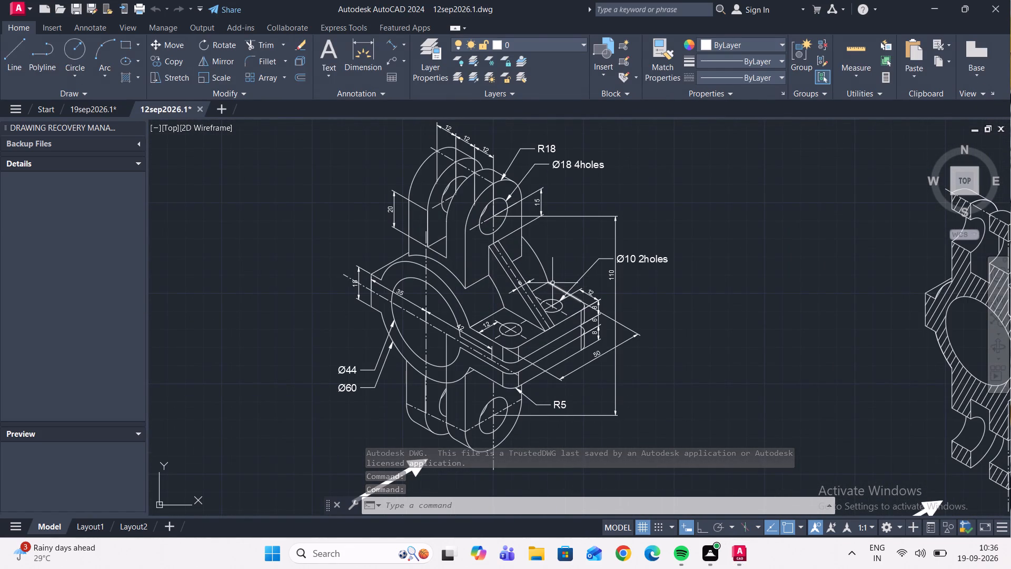
Examine the dimensioned isometric, sectional isometric, side, sectional front and top views in the reference drawing 12sep2026.1.
middle_drag(555, 281, 481, 294)
middle_drag(631, 311, 631, 312)
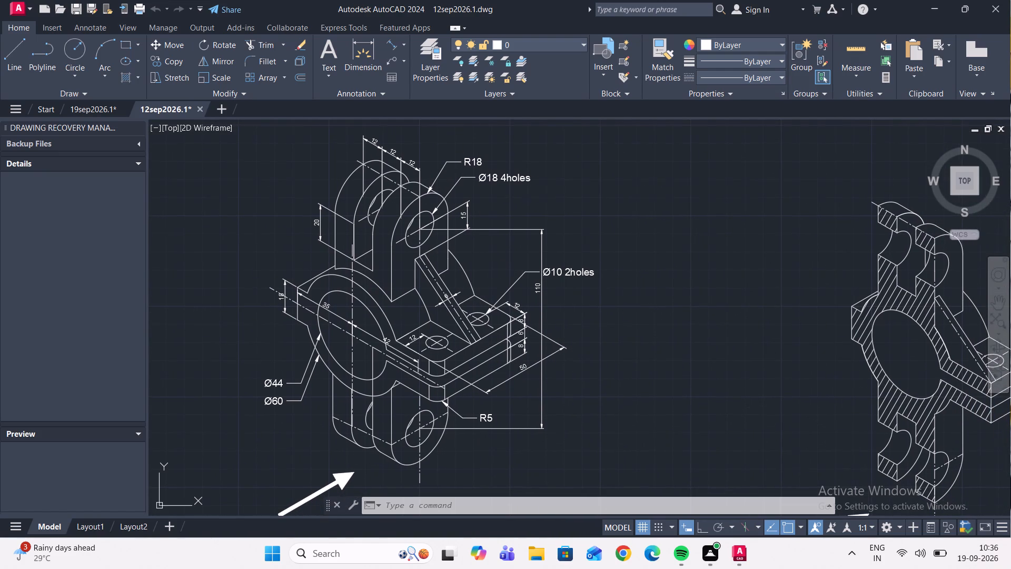
middle_drag(631, 312, 598, 313)
scroll(597, 312, down, 1)
middle_drag(637, 326, 612, 323)
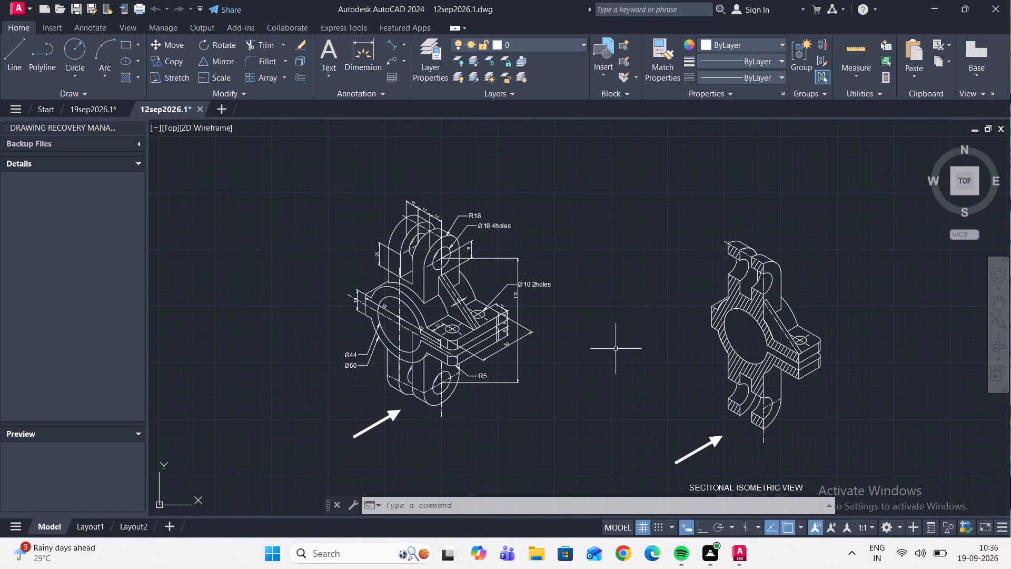
scroll(618, 339, down, 1)
middle_drag(590, 380, 578, 318)
middle_drag(572, 364, 567, 338)
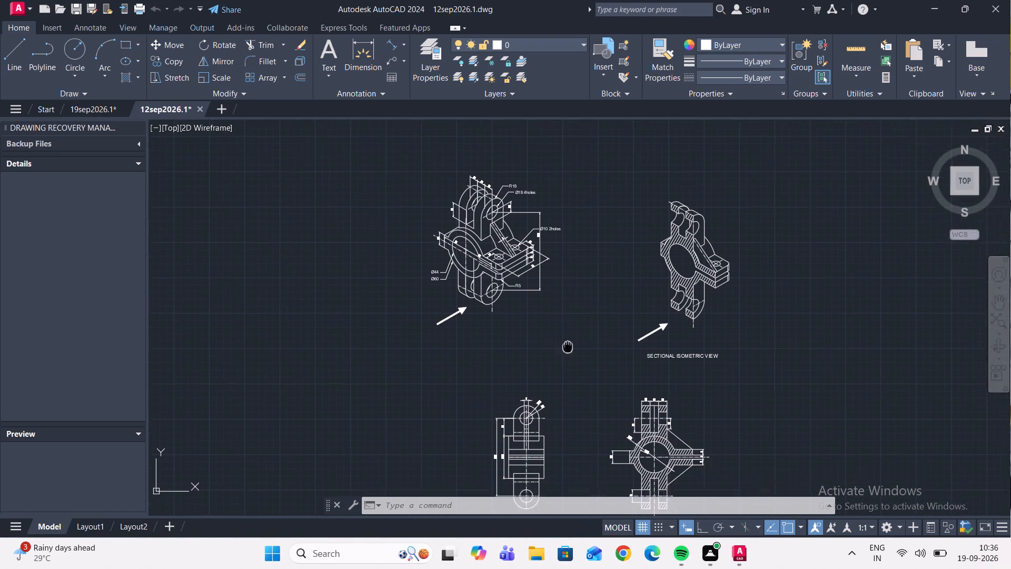
middle_drag(567, 338, 573, 294)
middle_drag(581, 348, 578, 323)
scroll(534, 384, up, 3)
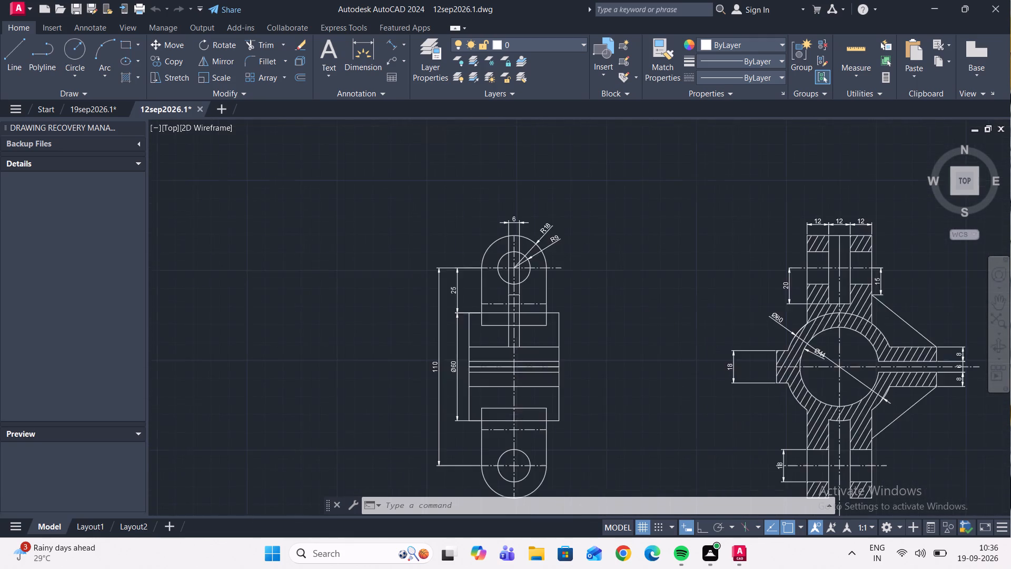
middle_drag(652, 355, 438, 390)
scroll(548, 396, down, 3)
middle_drag(574, 421, 593, 470)
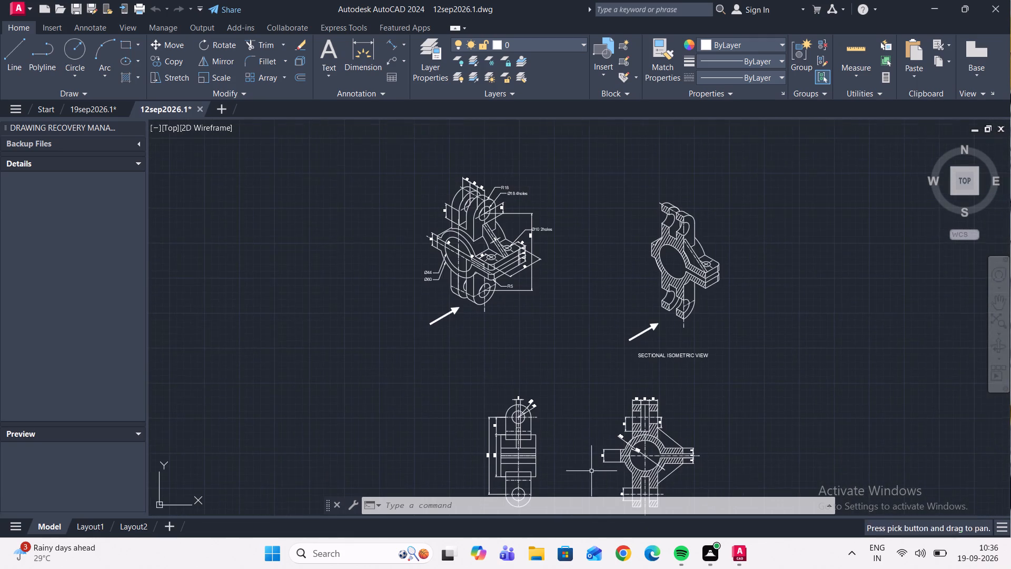
scroll(469, 266, up, 5)
scroll(469, 267, down, 2)
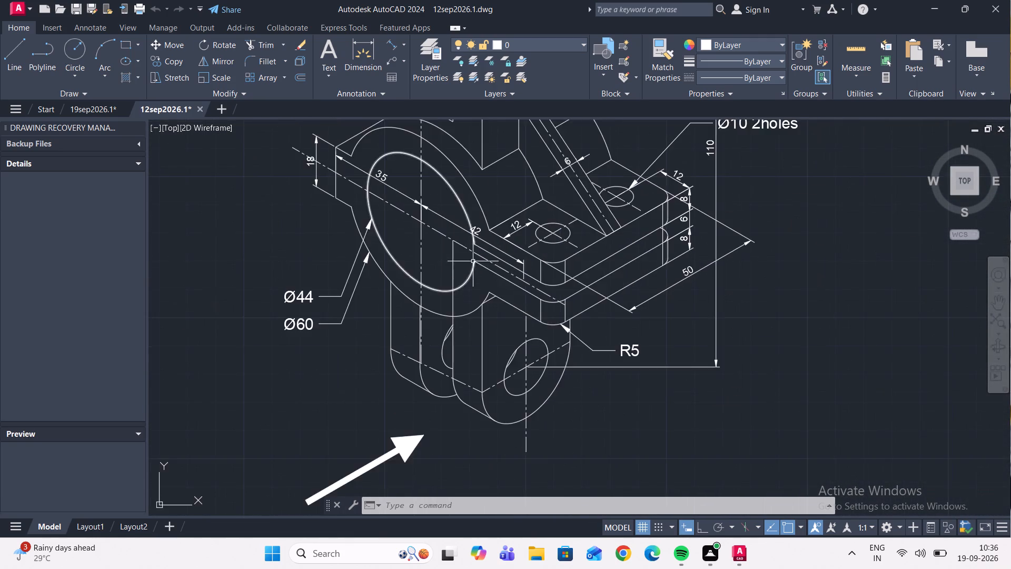
scroll(473, 260, down, 2)
middle_drag(625, 253, 451, 270)
scroll(541, 256, down, 3)
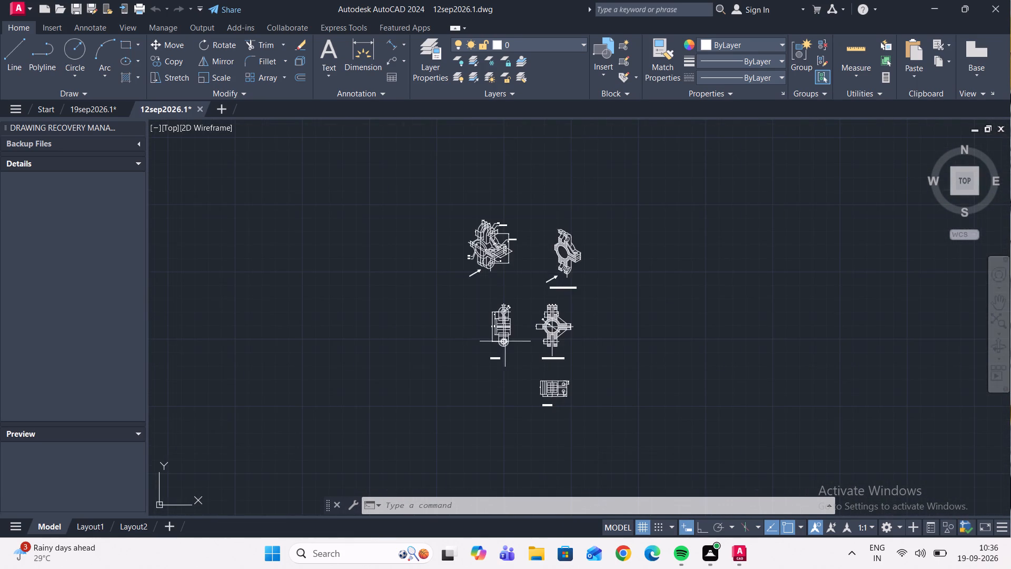
scroll(537, 400, up, 2)
middle_drag(518, 244, 512, 324)
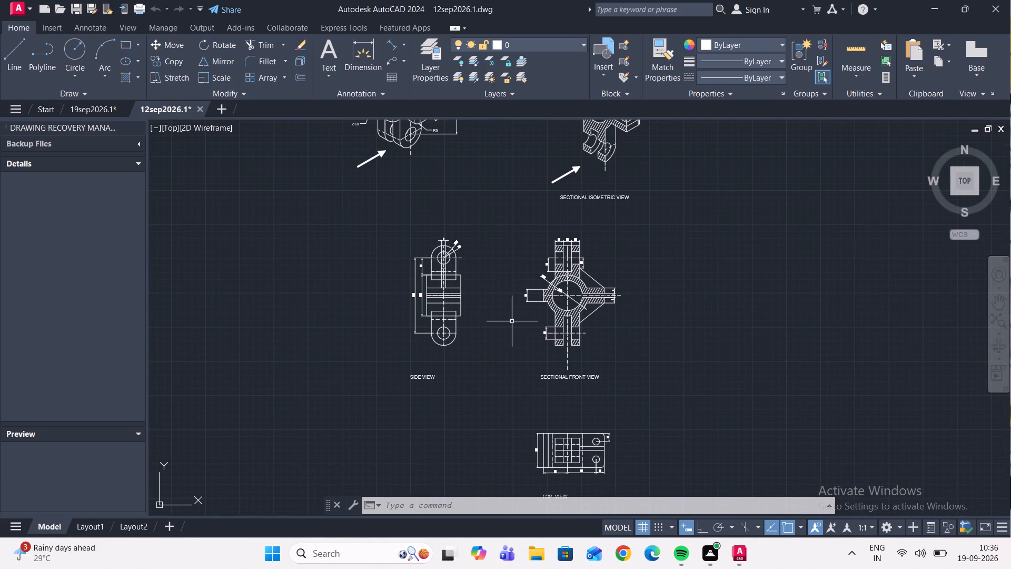
scroll(454, 301, up, 2)
scroll(411, 288, up, 1)
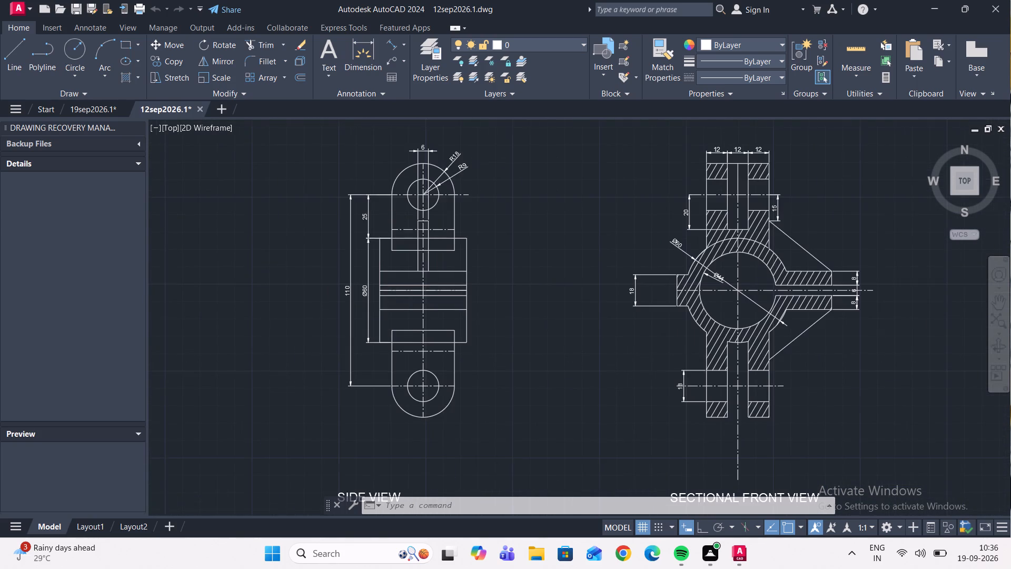
scroll(411, 292, down, 2)
middle_drag(397, 271, 466, 422)
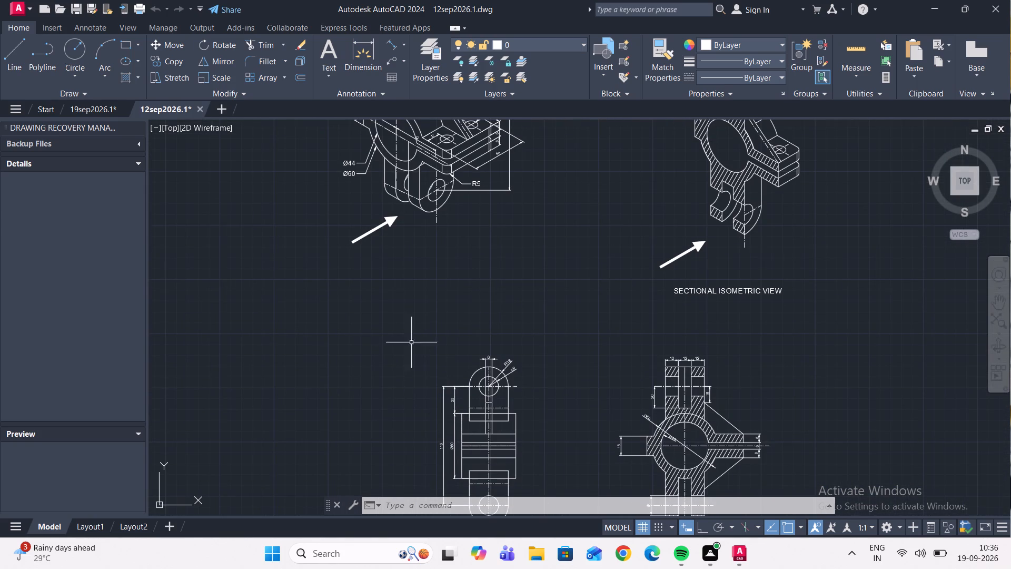
middle_drag(424, 334, 427, 459)
scroll(424, 334, down, 1)
scroll(427, 337, up, 4)
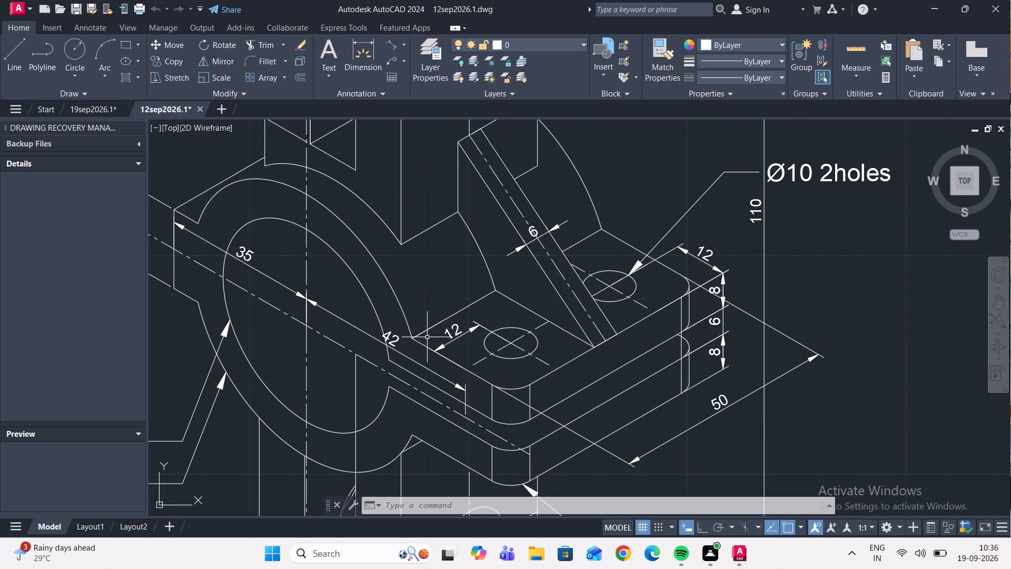
scroll(427, 337, down, 3)
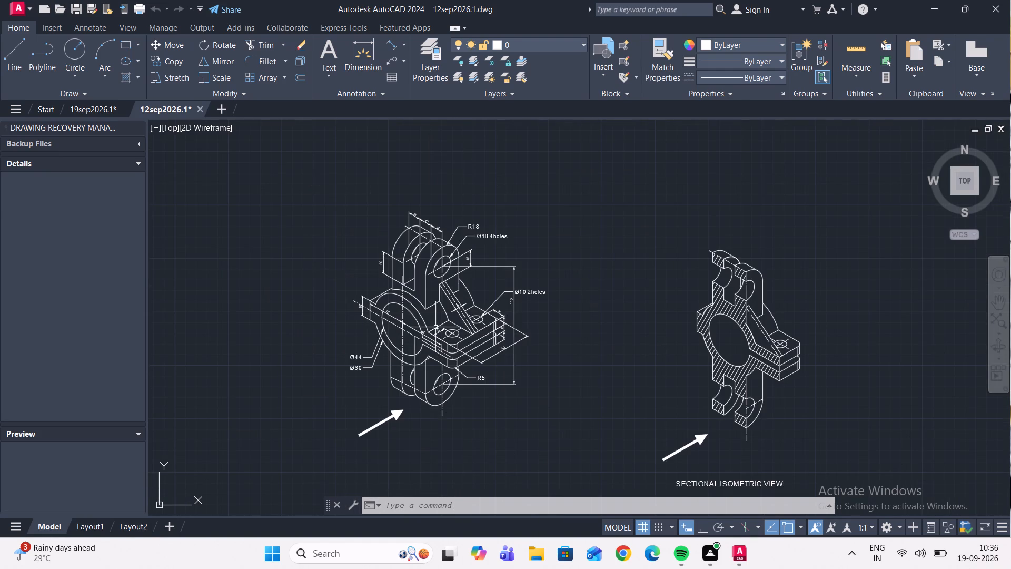
scroll(586, 320, down, 1)
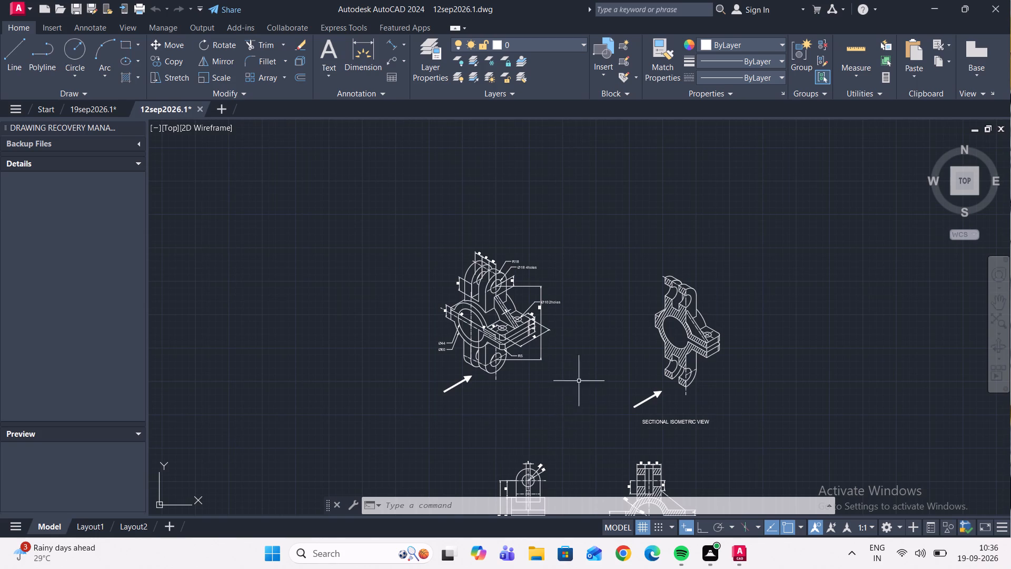
scroll(579, 375, down, 1)
scroll(578, 362, up, 1)
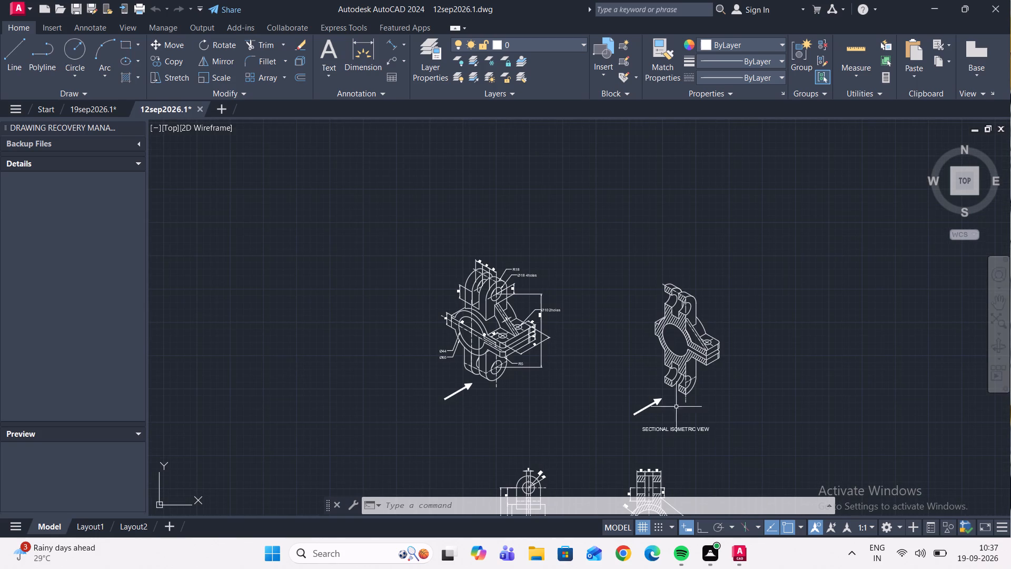
Return to the drawing 19sep2026.1 and review the existing dimensions around the vertical web and lower block.
click(103, 110)
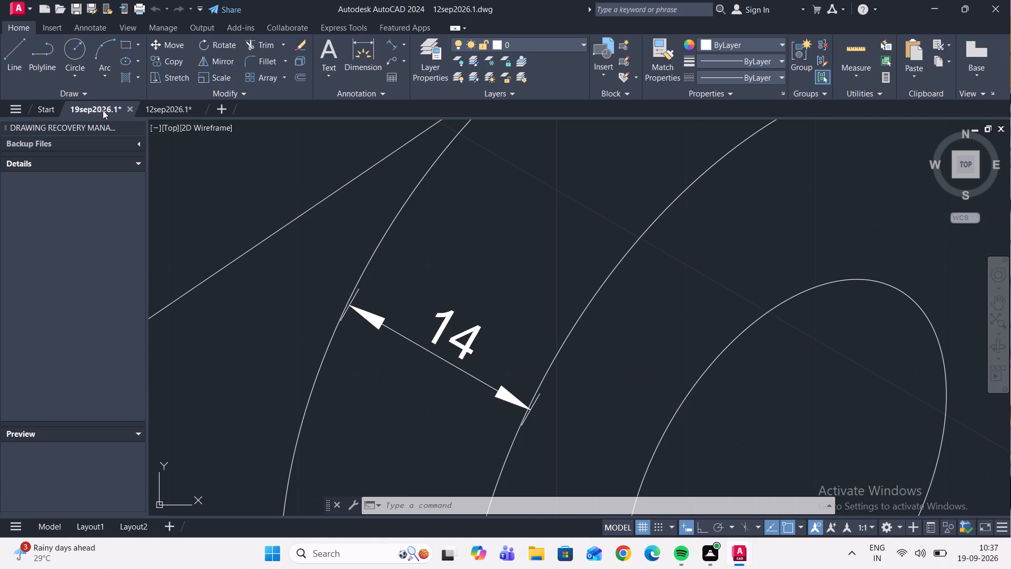
scroll(472, 292, down, 3)
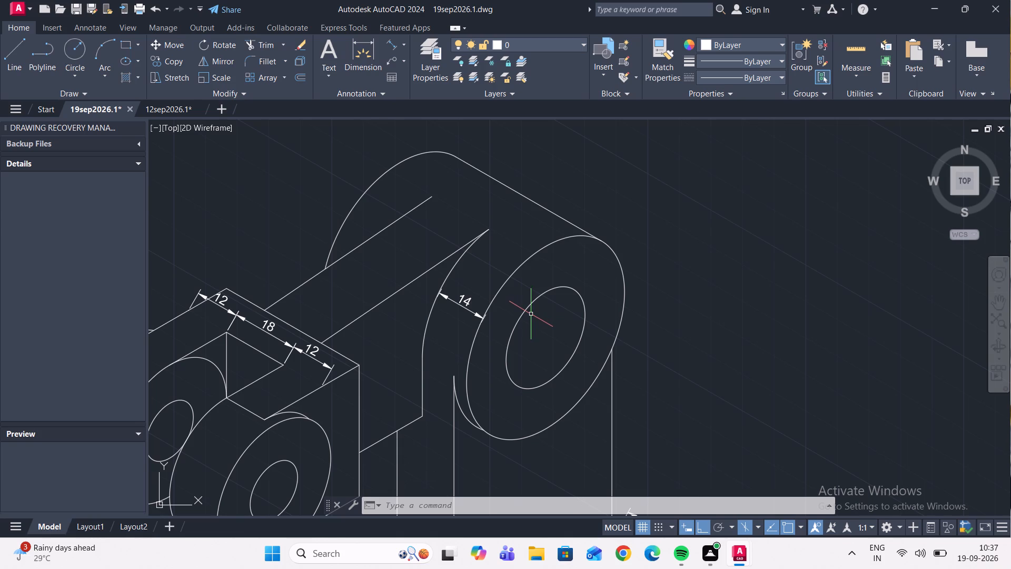
scroll(531, 314, down, 3)
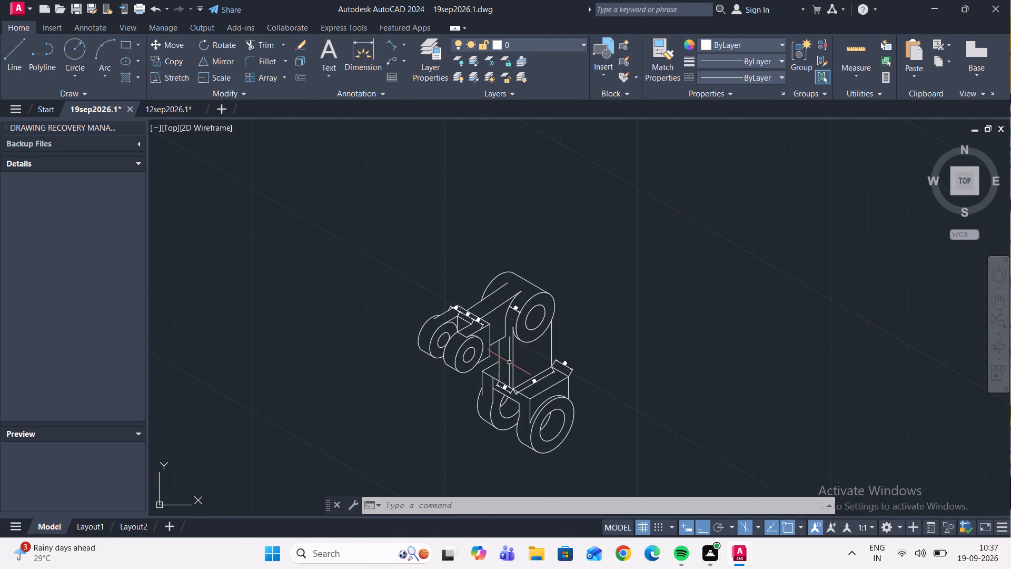
scroll(498, 369, up, 2)
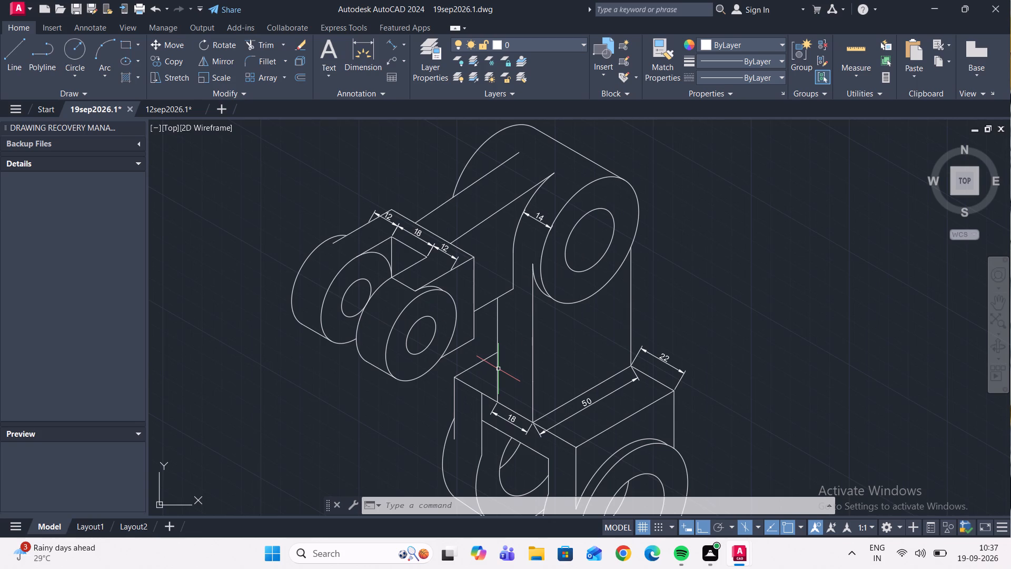
middle_drag(512, 336, 471, 293)
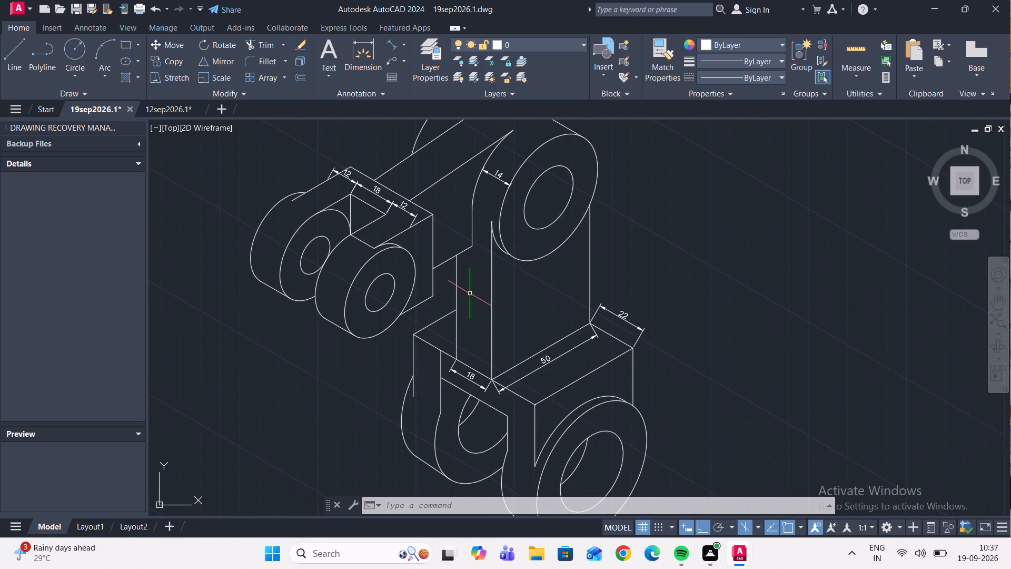
middle_drag(473, 303, 474, 336)
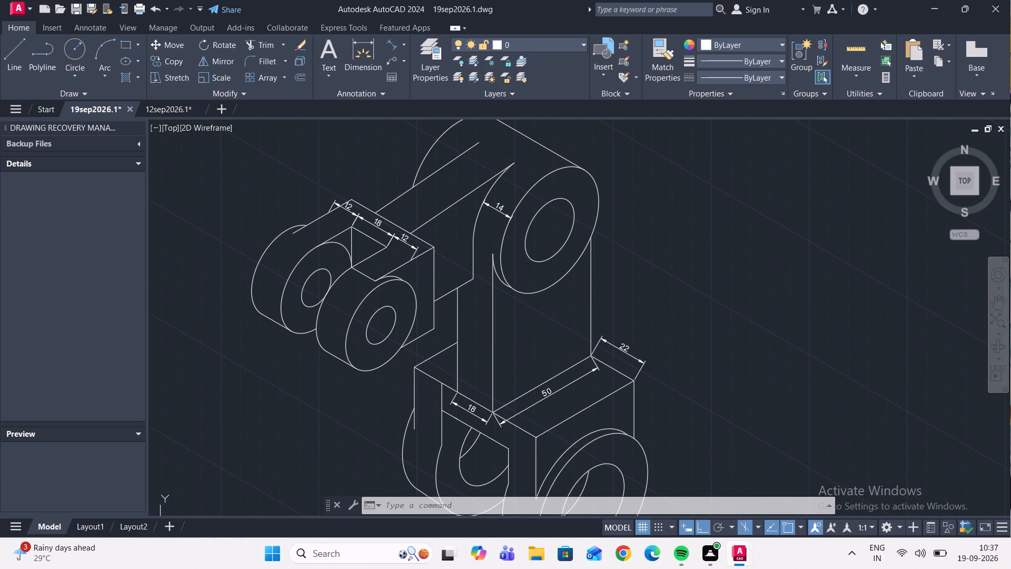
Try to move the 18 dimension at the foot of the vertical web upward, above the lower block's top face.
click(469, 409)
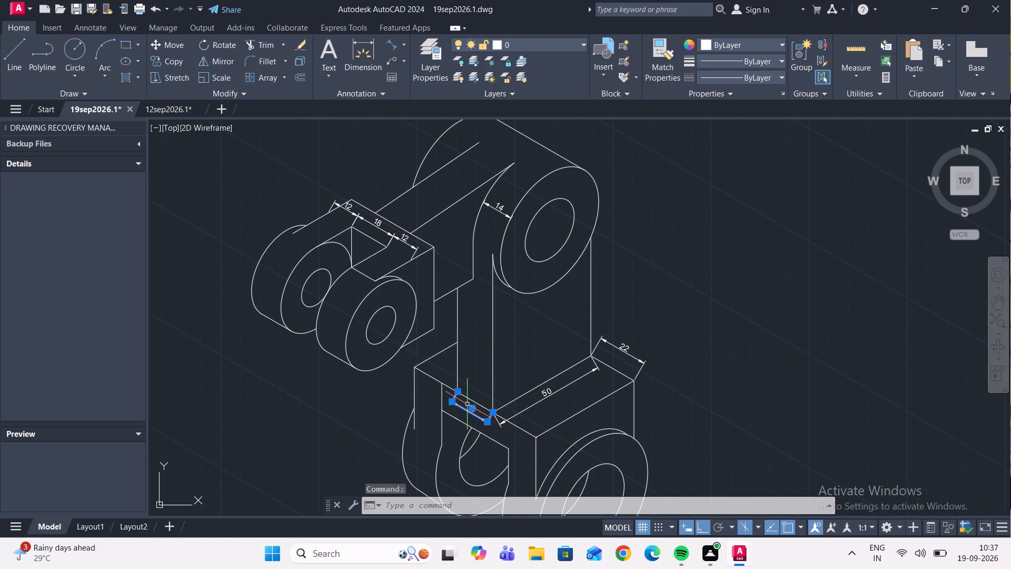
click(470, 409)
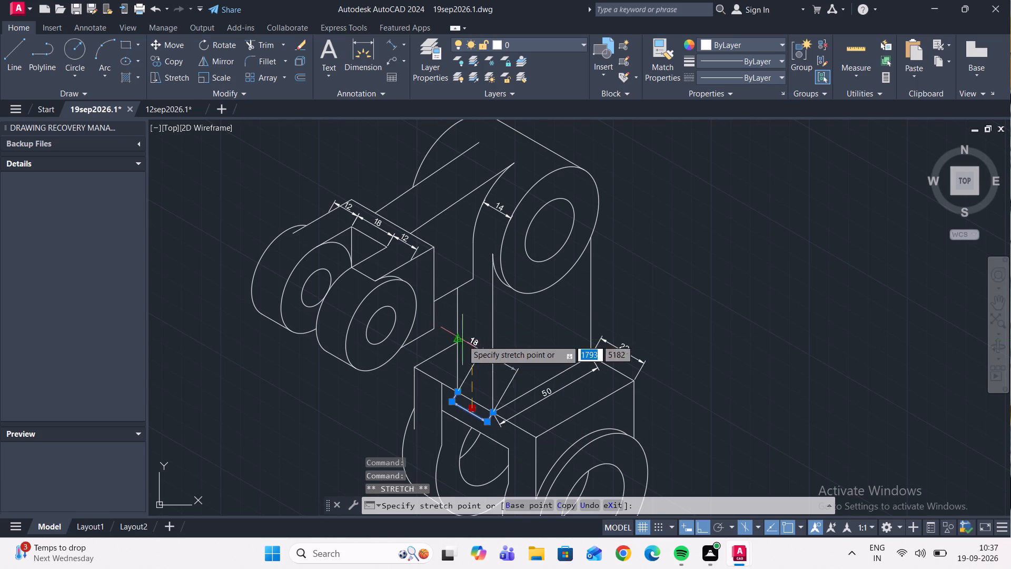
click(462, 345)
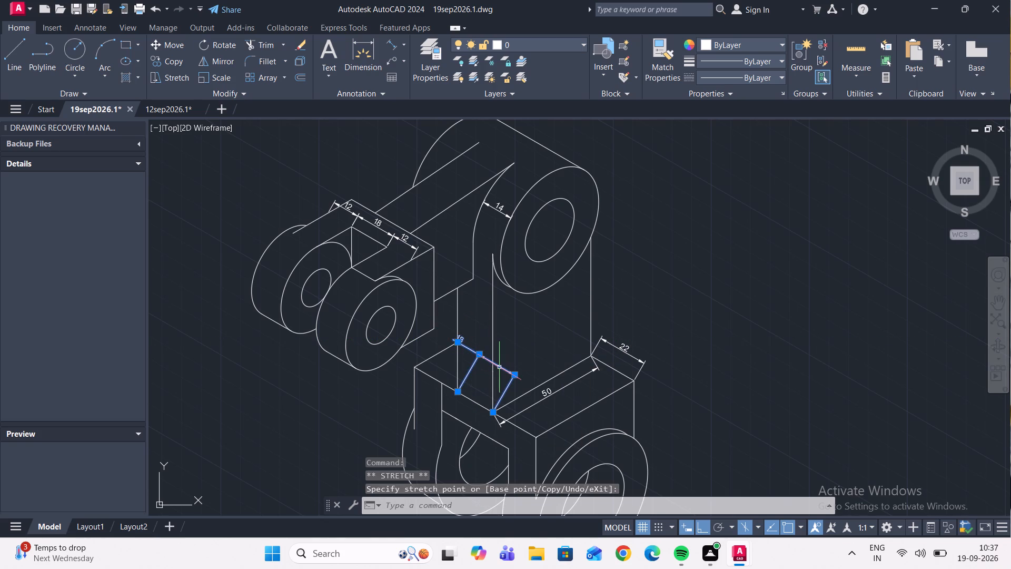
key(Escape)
Delete the 18 dimension across the narrow side of the vertical web, above the lower block.
click(510, 379)
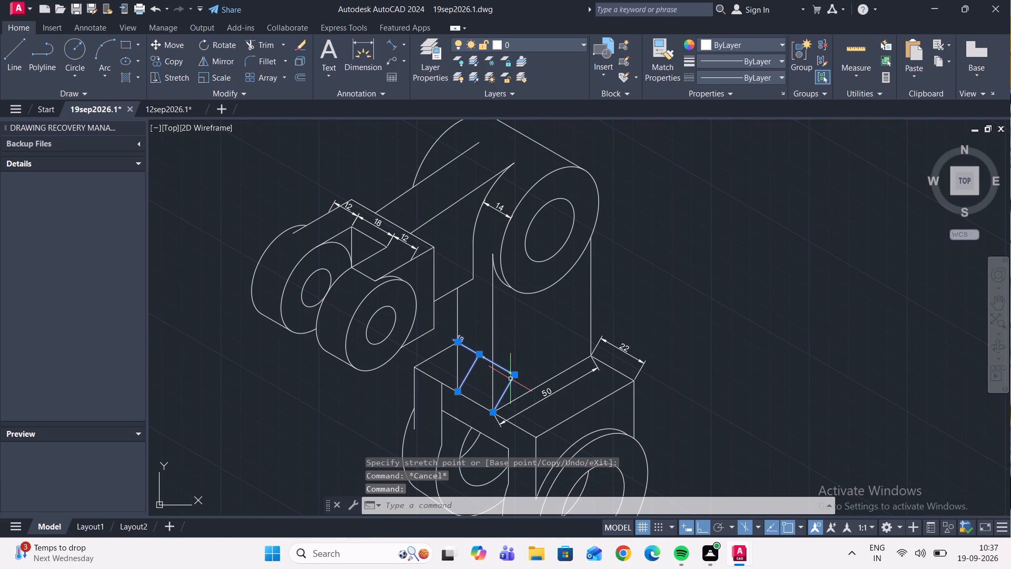
key(Delete)
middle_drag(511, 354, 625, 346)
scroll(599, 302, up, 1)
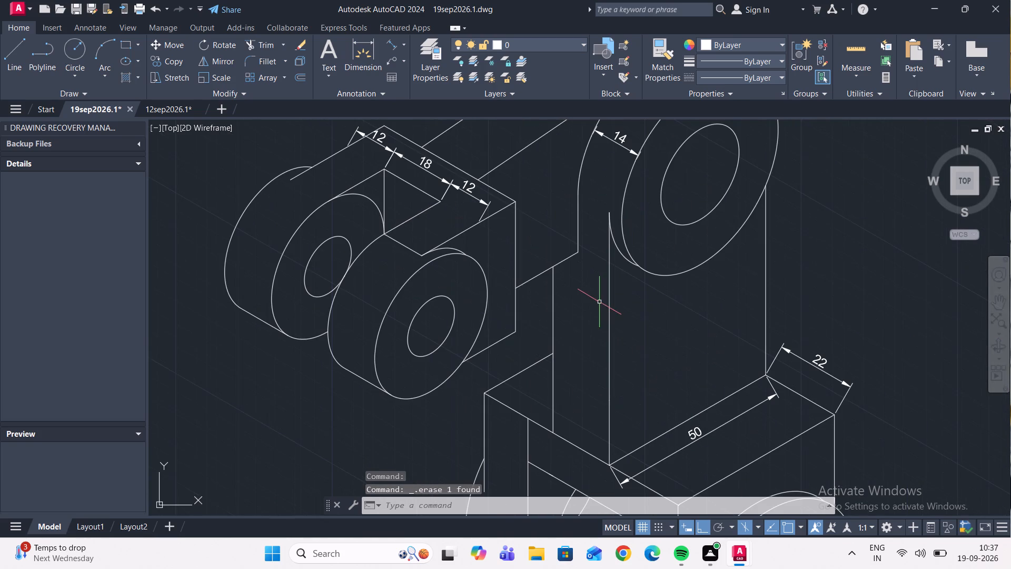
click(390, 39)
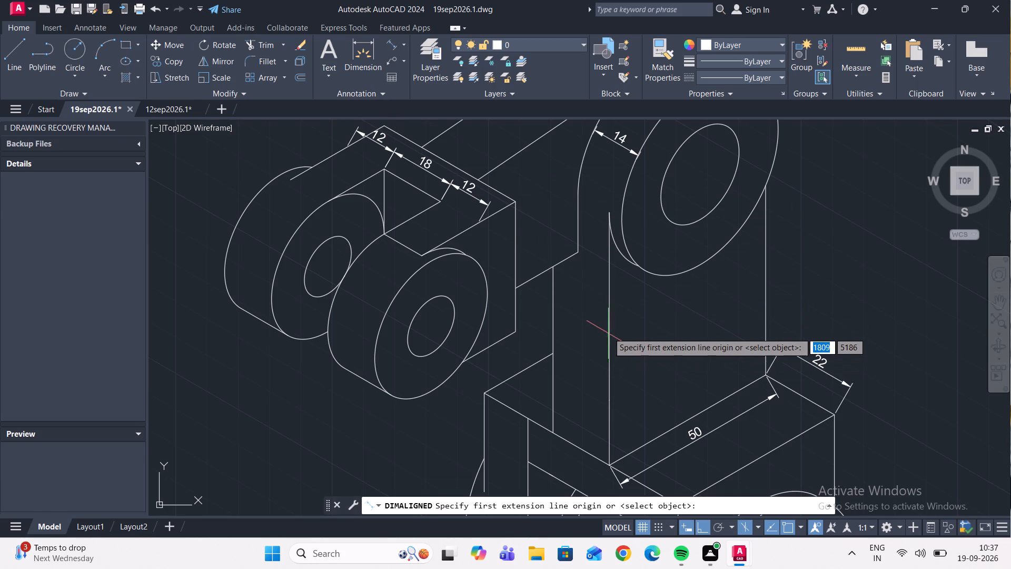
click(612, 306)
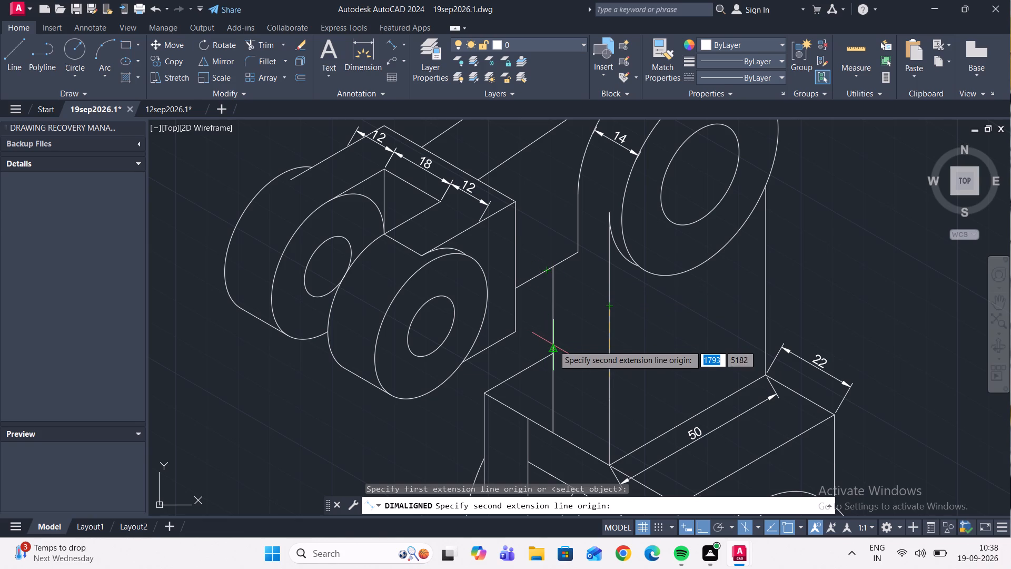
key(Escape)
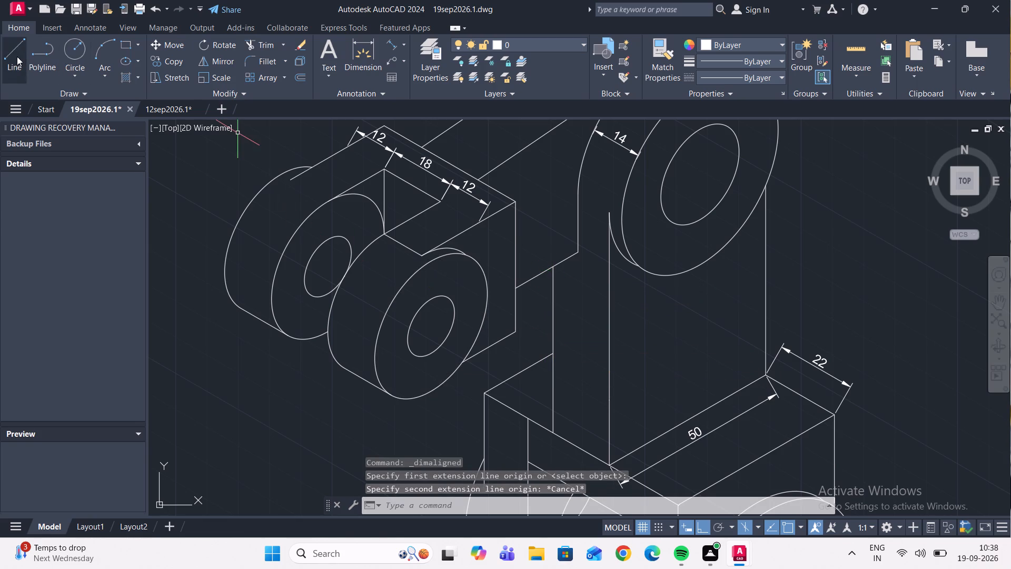
Draw an isometric helper line across the narrow side of the vertical web, extending just past both vertical edges.
click(17, 56)
scroll(549, 322, up, 1)
click(538, 316)
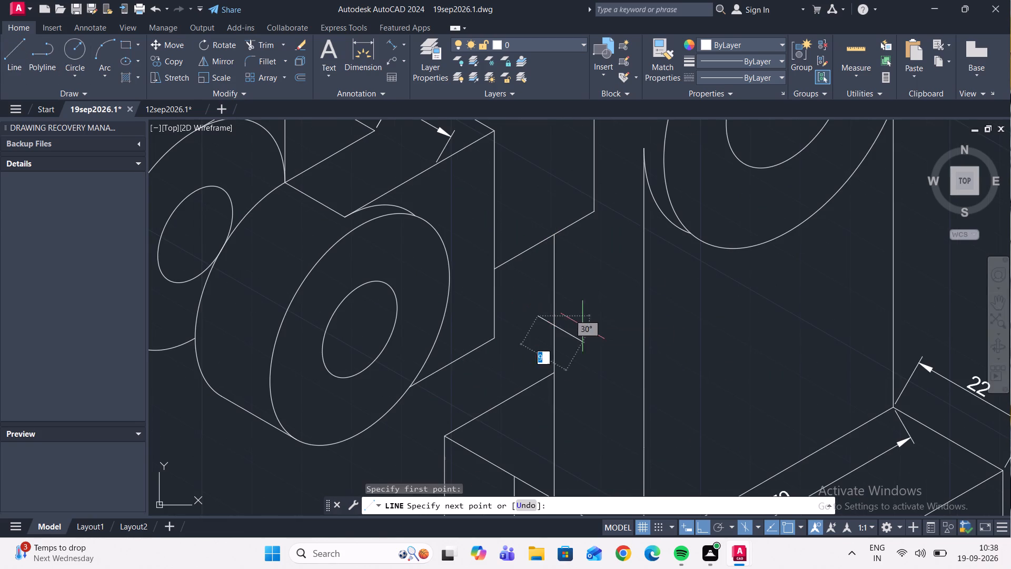
click(687, 357)
key(Escape)
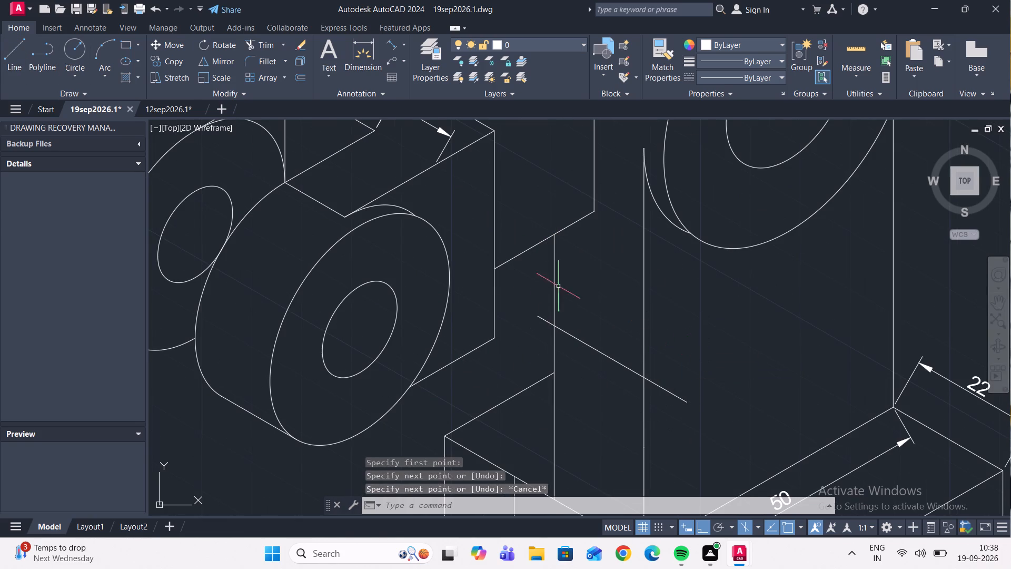
Add an aligned dimension between the web's two vertical edges where the helper line crosses them, placed just below that line.
click(395, 47)
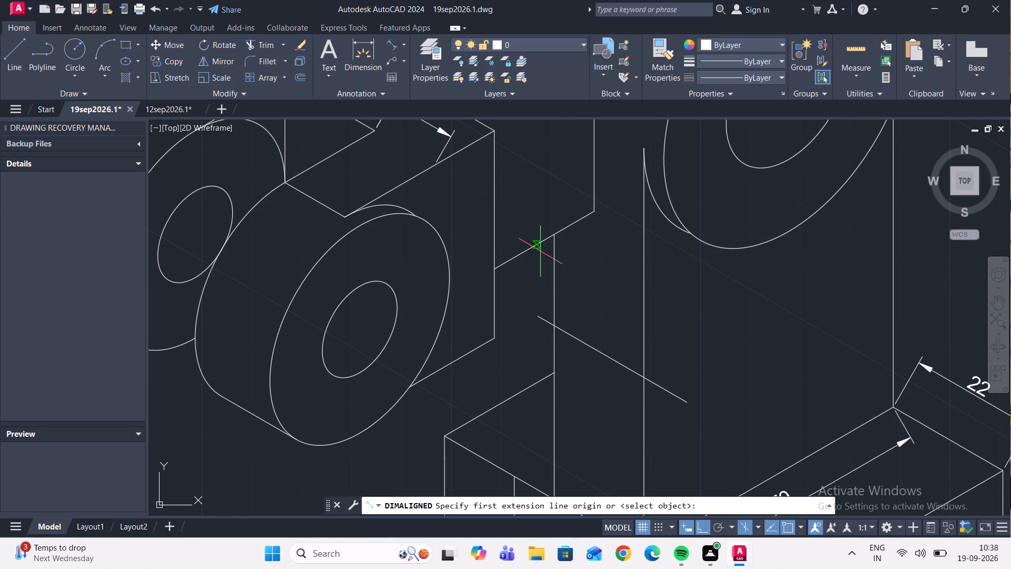
click(554, 324)
click(647, 376)
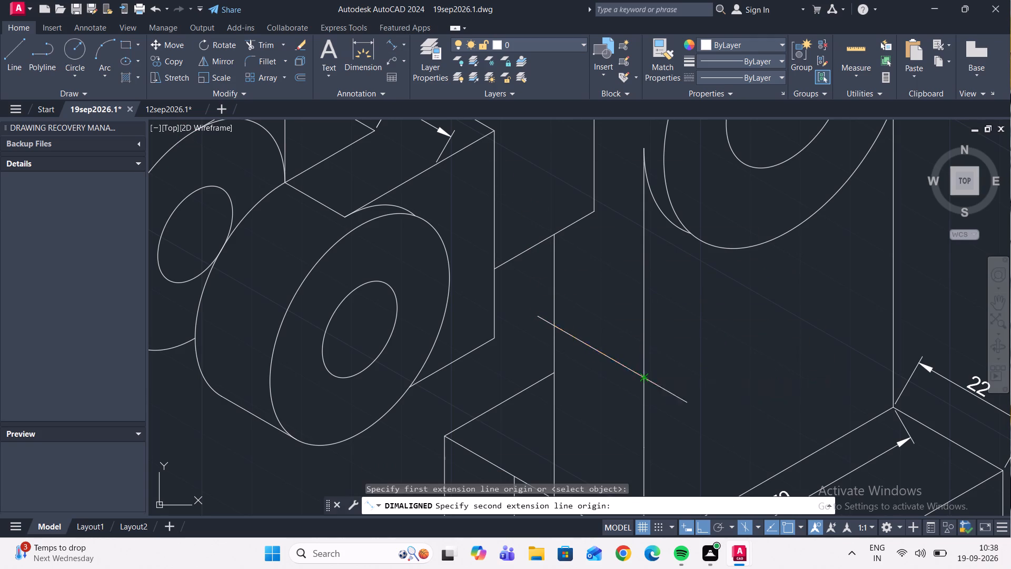
click(628, 413)
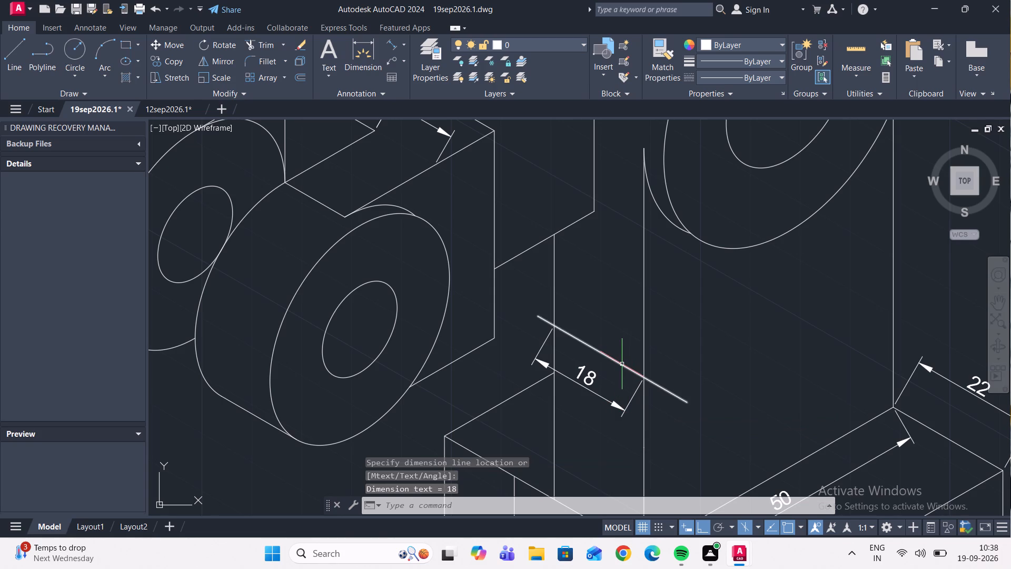
Erase the helper line across the narrow side of the vertical web.
click(622, 364)
key(Delete)
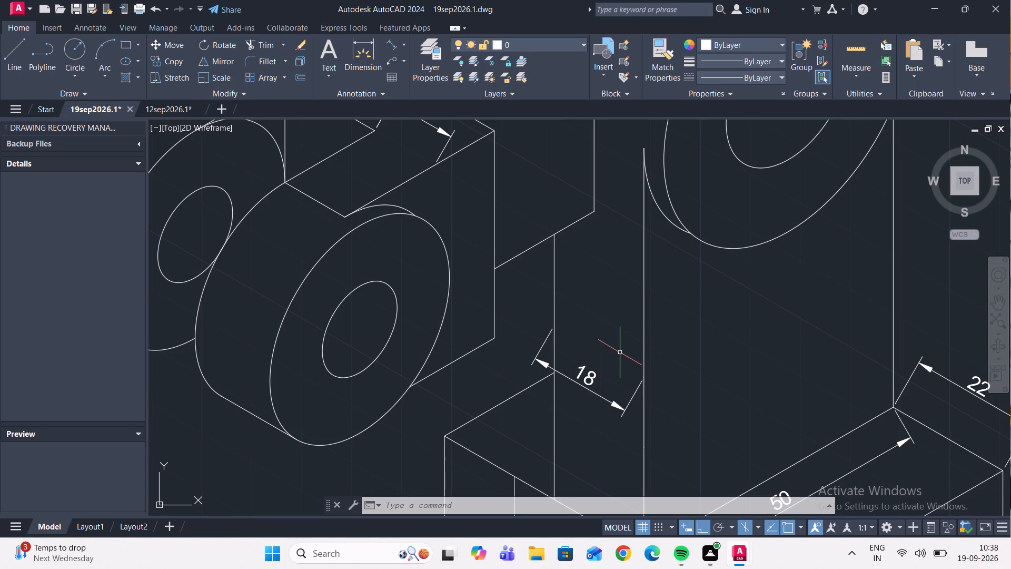
middle_drag(612, 342, 523, 382)
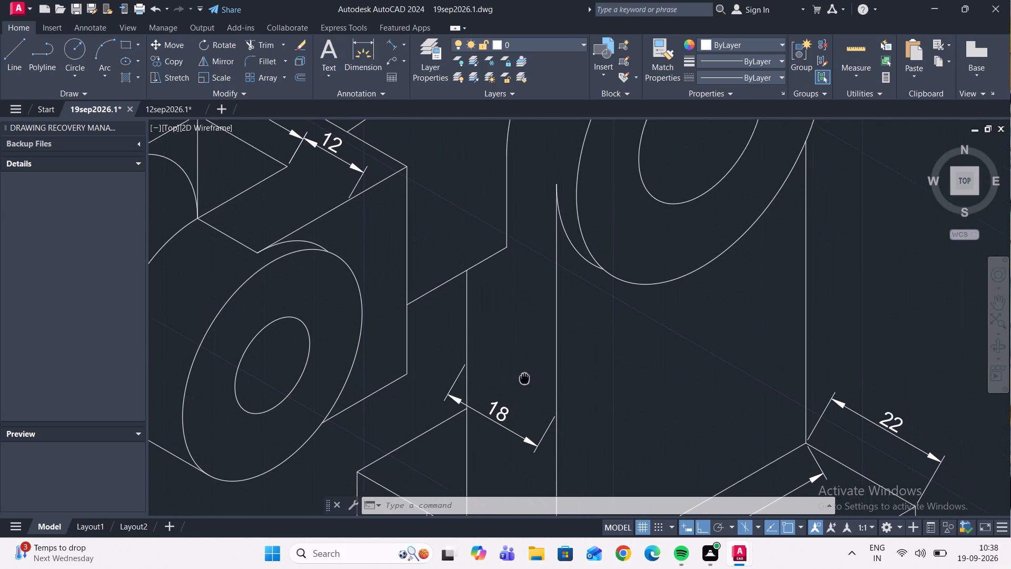
Move the front 12 dimension of the fork block's top chain outward past the rear top edge and recentre its text between its arrows.
middle_drag(523, 382, 568, 442)
scroll(574, 442, down, 2)
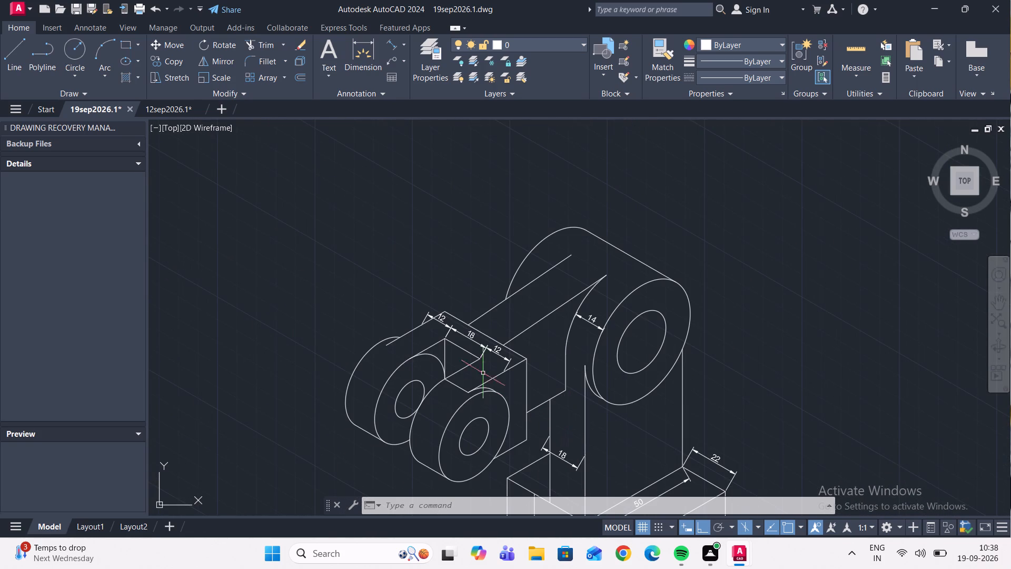
scroll(507, 348, up, 3)
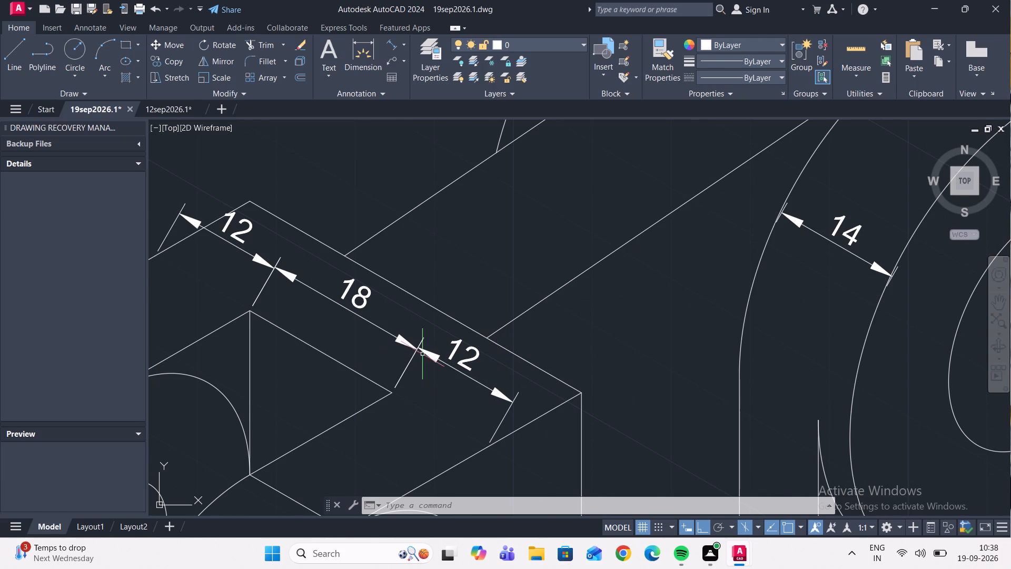
scroll(426, 354, up, 1)
click(440, 358)
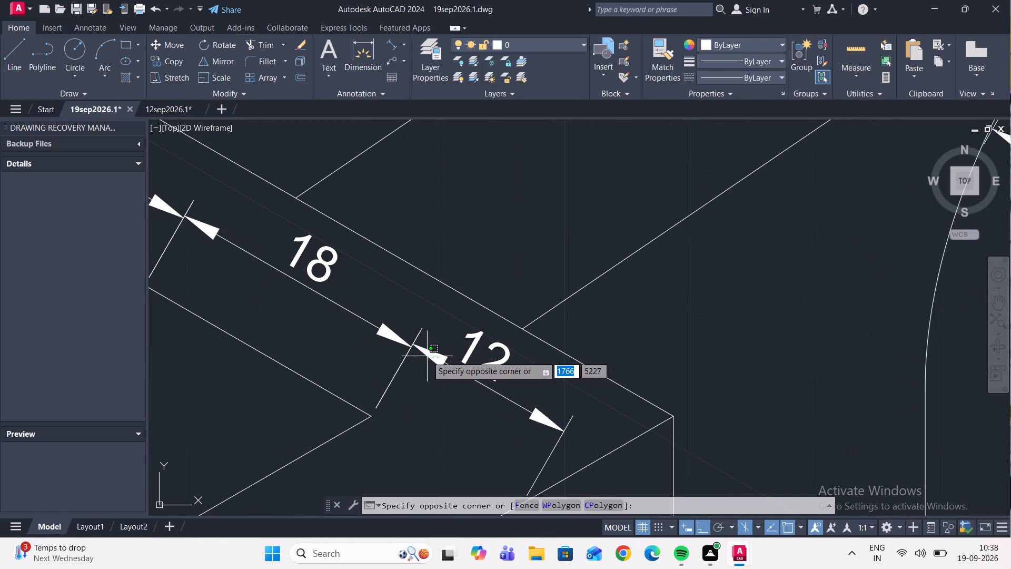
key(Escape)
click(427, 356)
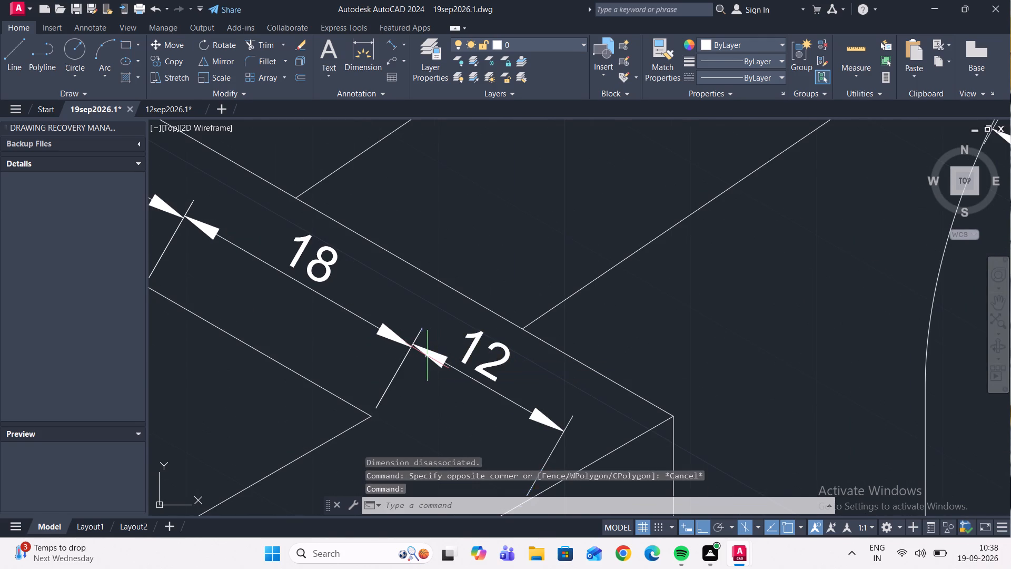
click(409, 343)
click(413, 345)
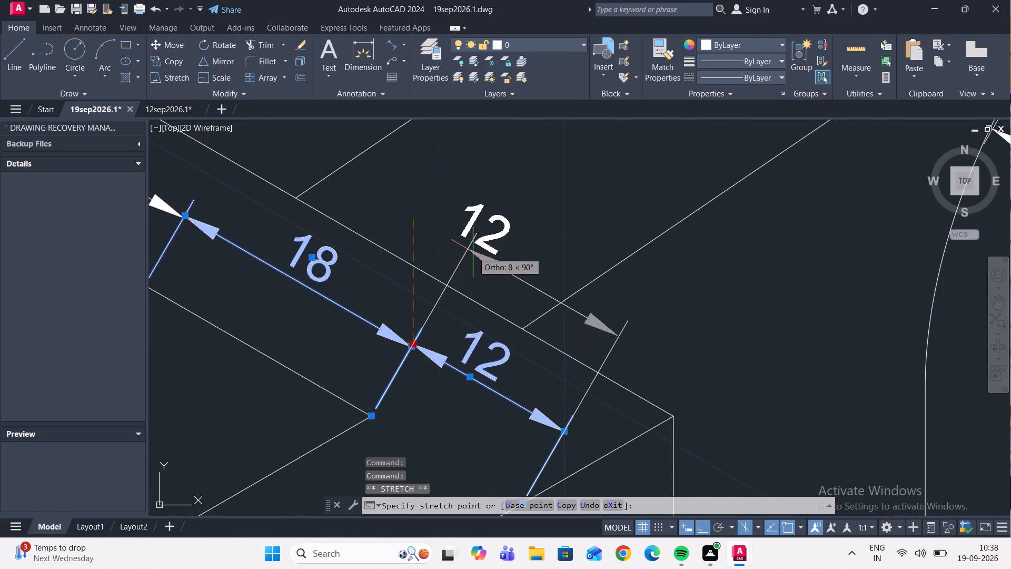
scroll(625, 210, down, 3)
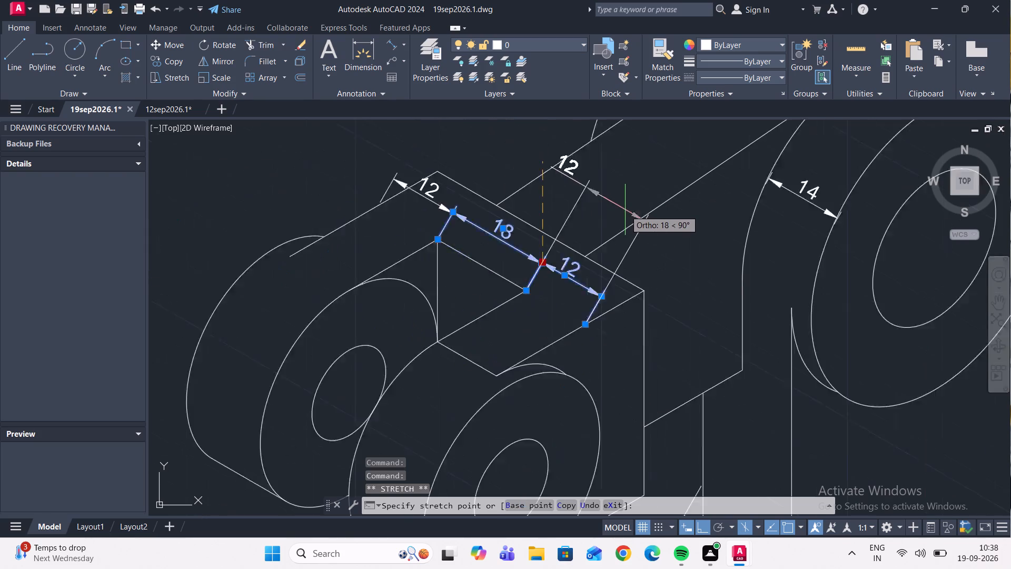
click(623, 205)
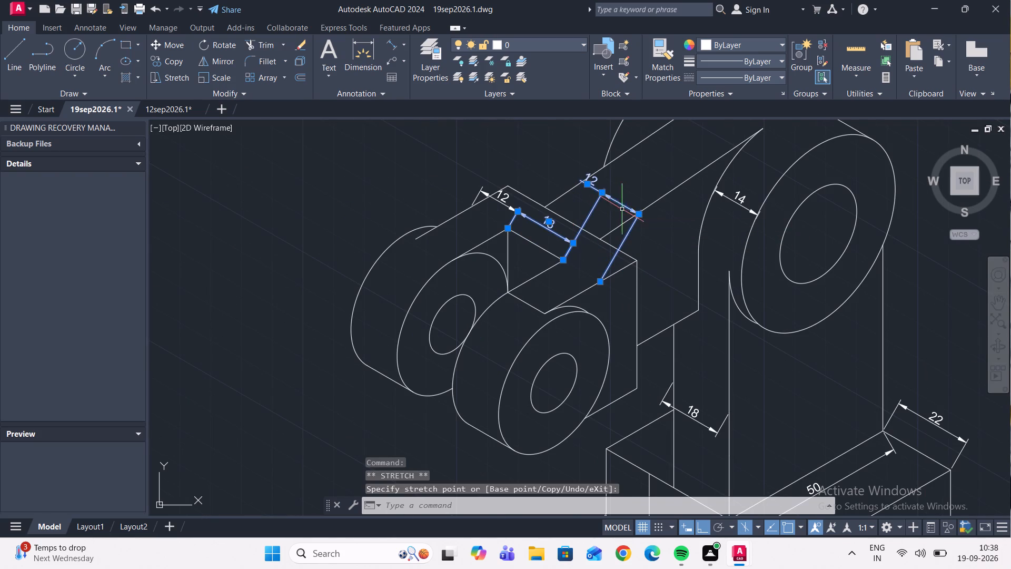
click(589, 184)
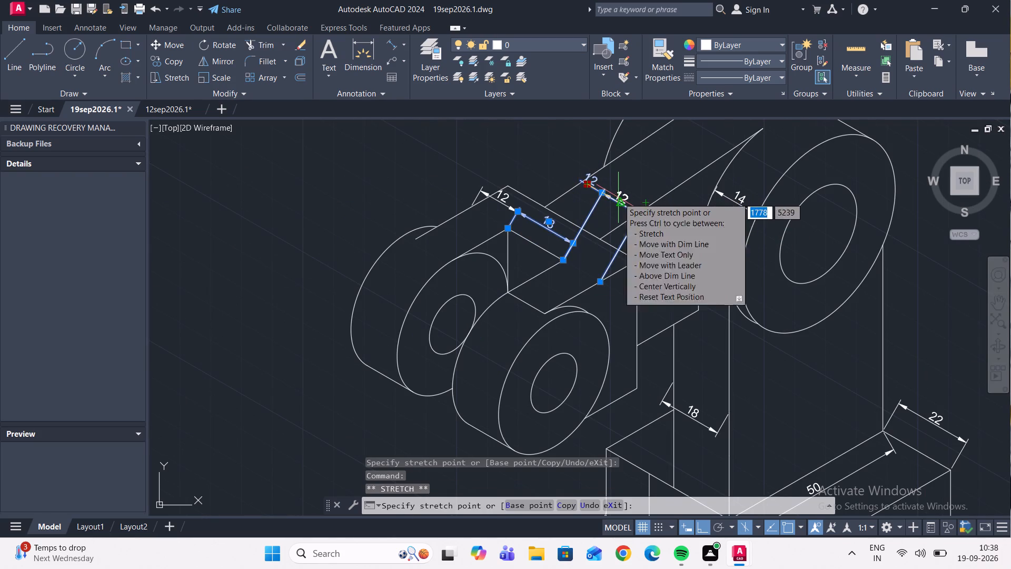
click(618, 199)
Move the 18 dimension across the fork slot outward, in line with the relocated front 12 dimension.
click(574, 242)
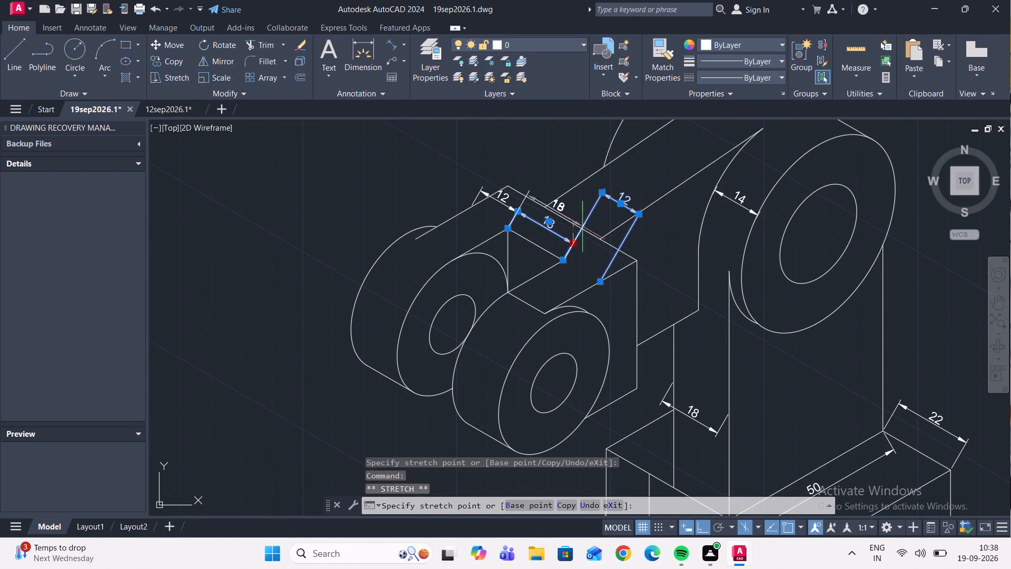
click(600, 192)
Move the far 12 dimension of the fork block's top chain outward, in line with the relocated 18 dimension.
scroll(518, 219, up, 4)
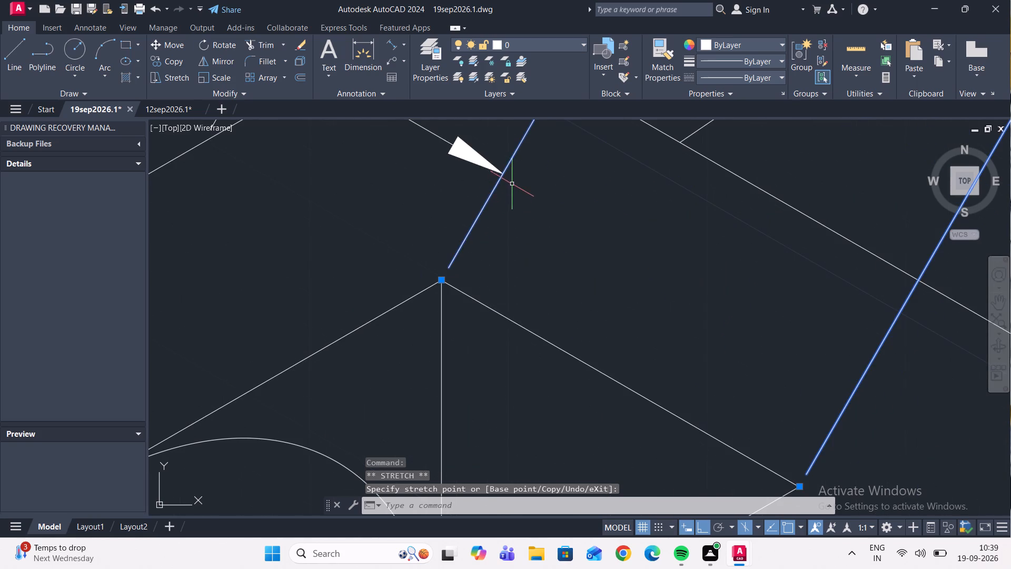
click(492, 171)
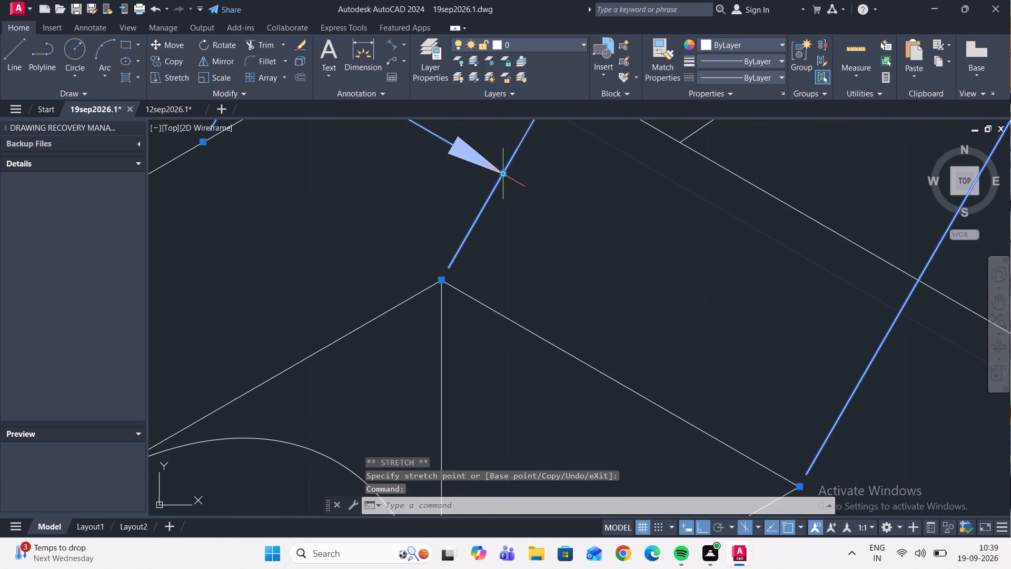
click(503, 175)
scroll(513, 171, down, 1)
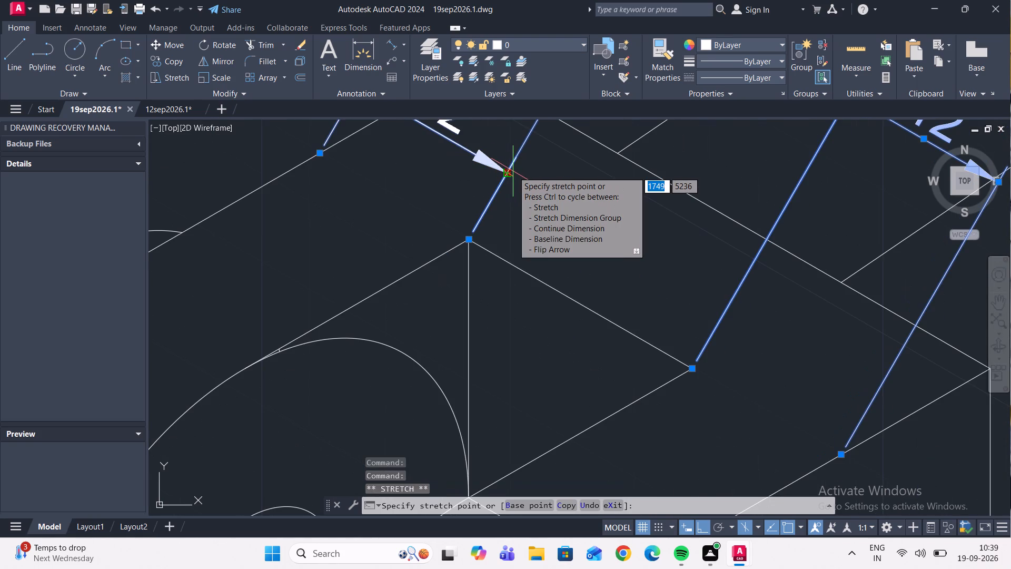
middle_drag(513, 171, 497, 359)
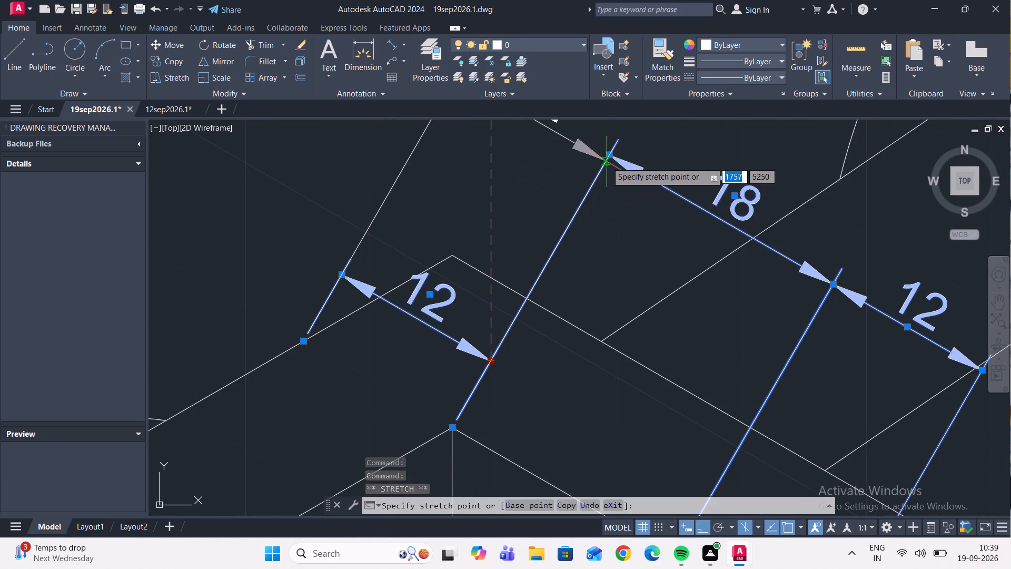
click(606, 153)
key(Escape)
Add an aligned dimension on the fork block's top face, from the rear top edge to the inner edge of the slot.
scroll(609, 248, down, 3)
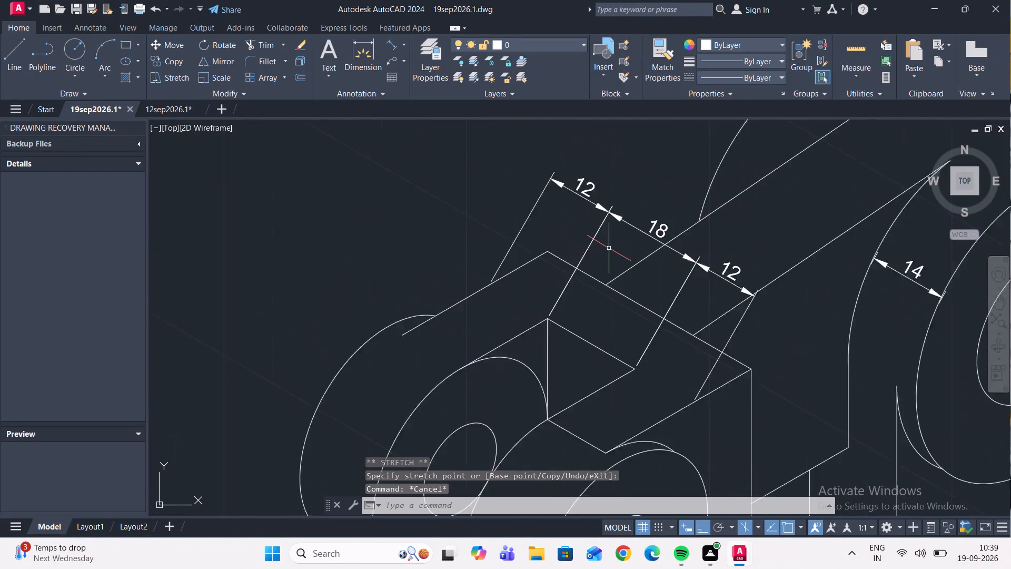
middle_drag(573, 307, 508, 294)
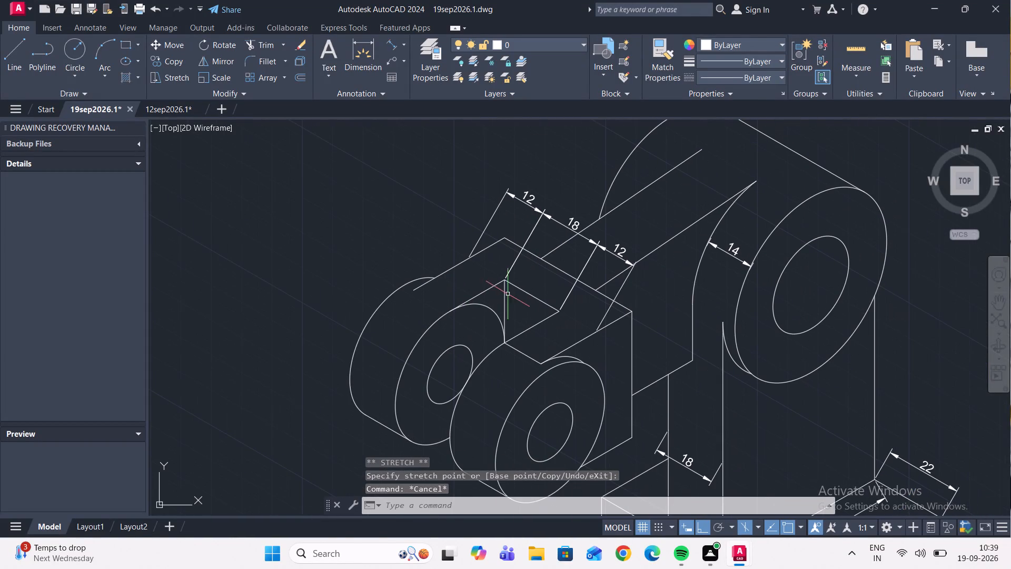
scroll(552, 290, up, 1)
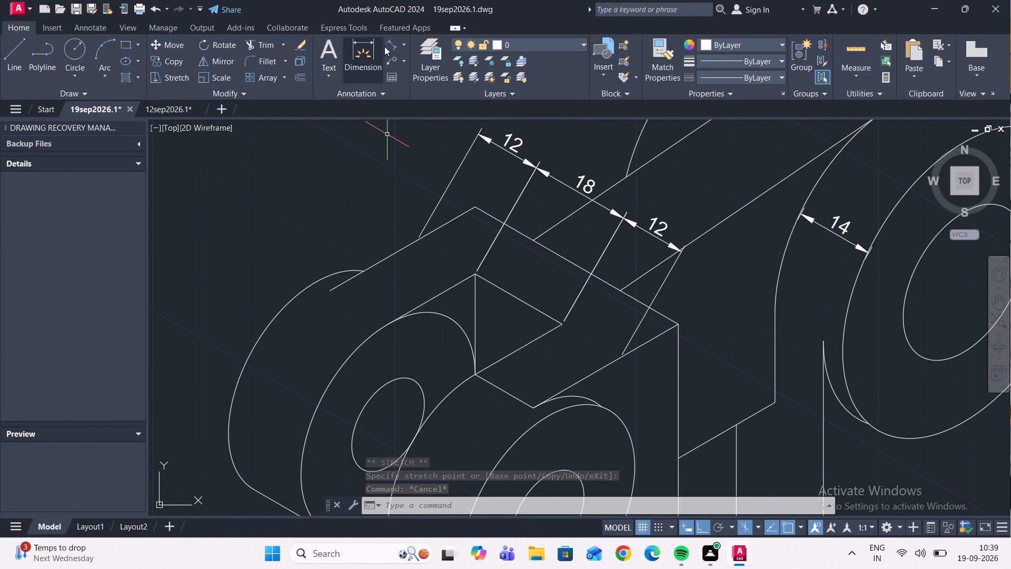
click(394, 42)
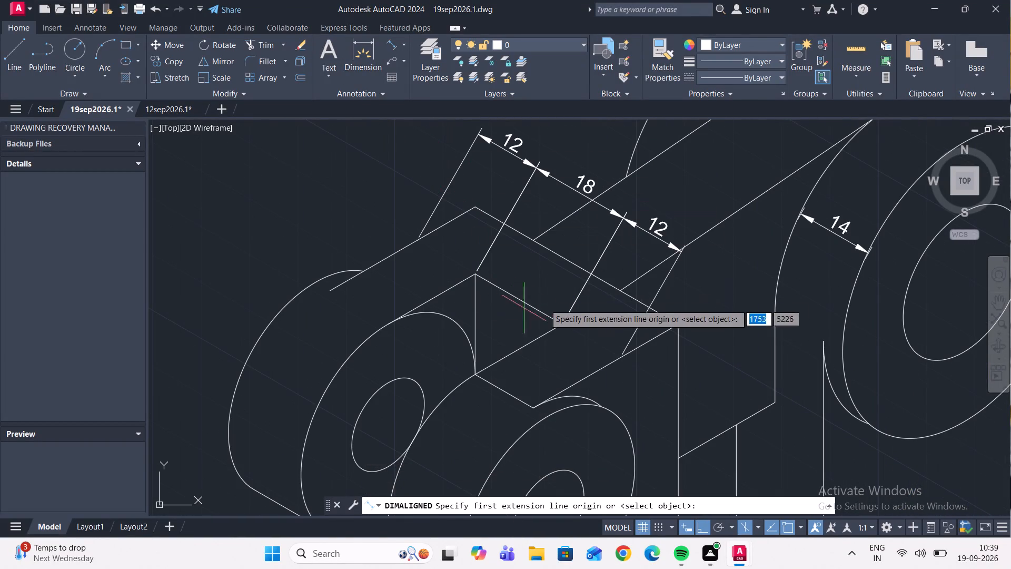
click(574, 264)
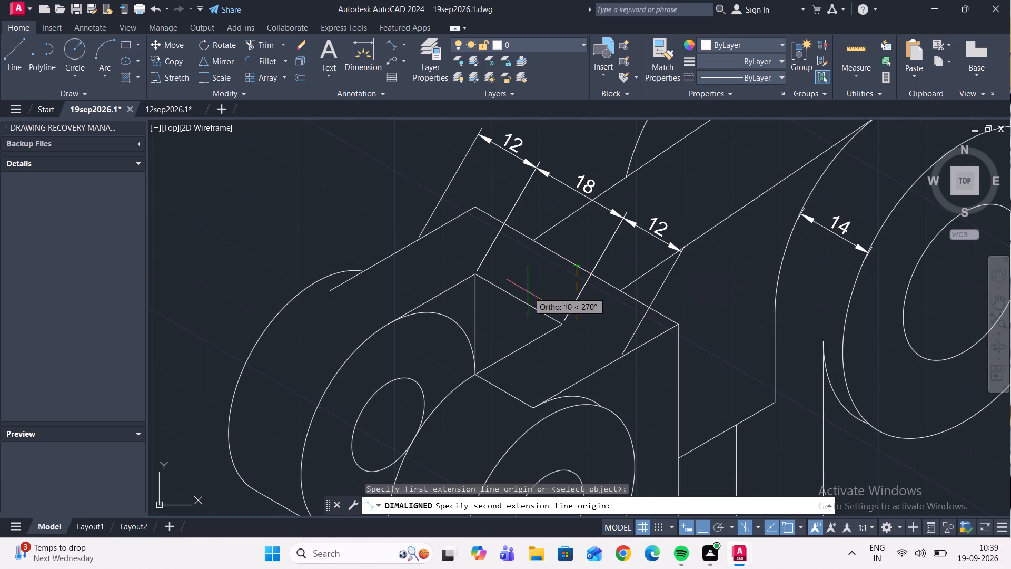
click(520, 299)
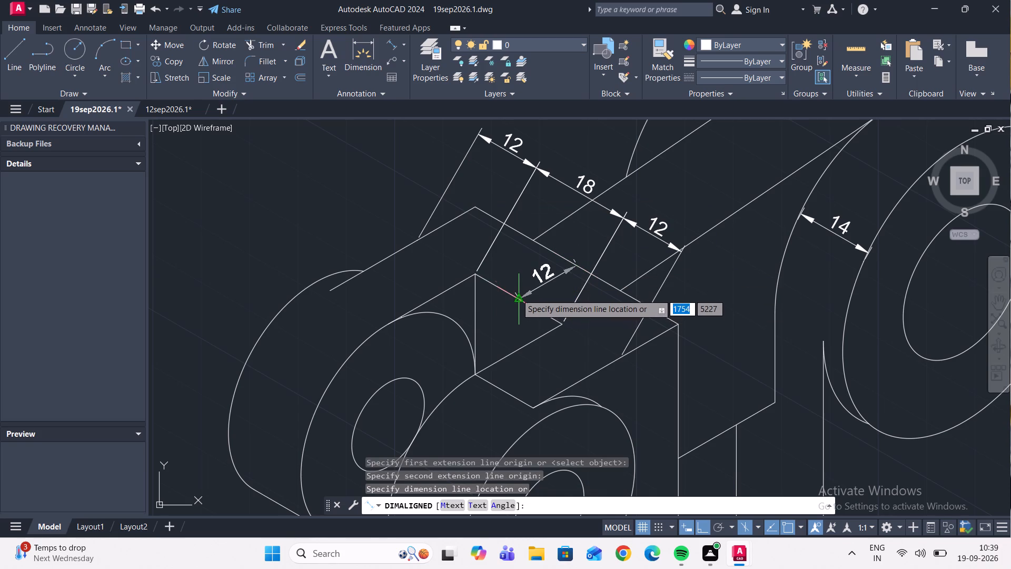
click(508, 286)
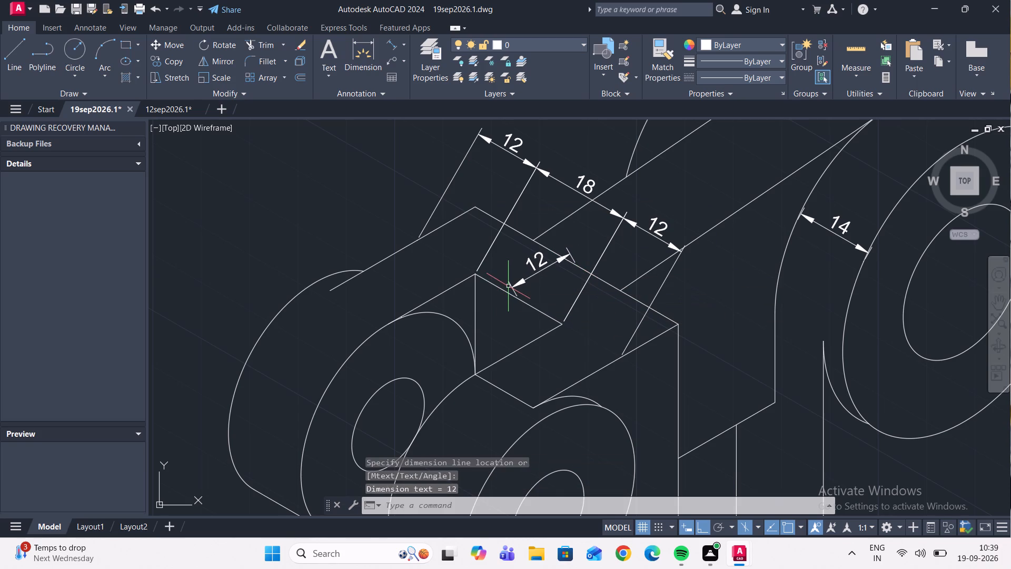
Add an aligned dimension along the fork's far top edge, from the rear corner to the line's end at the rounded lug, placed just inside.
middle_drag(480, 261, 522, 310)
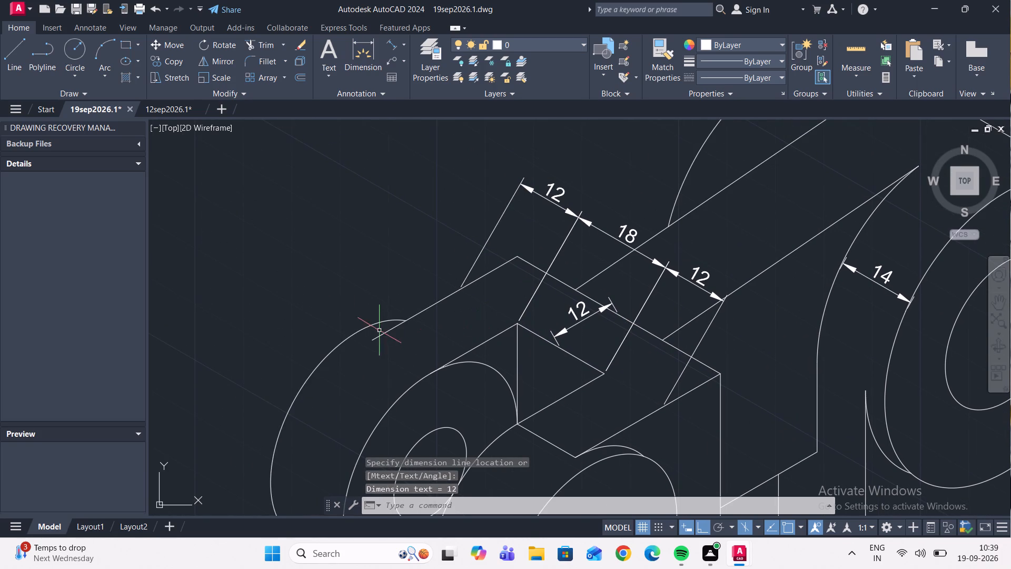
click(392, 47)
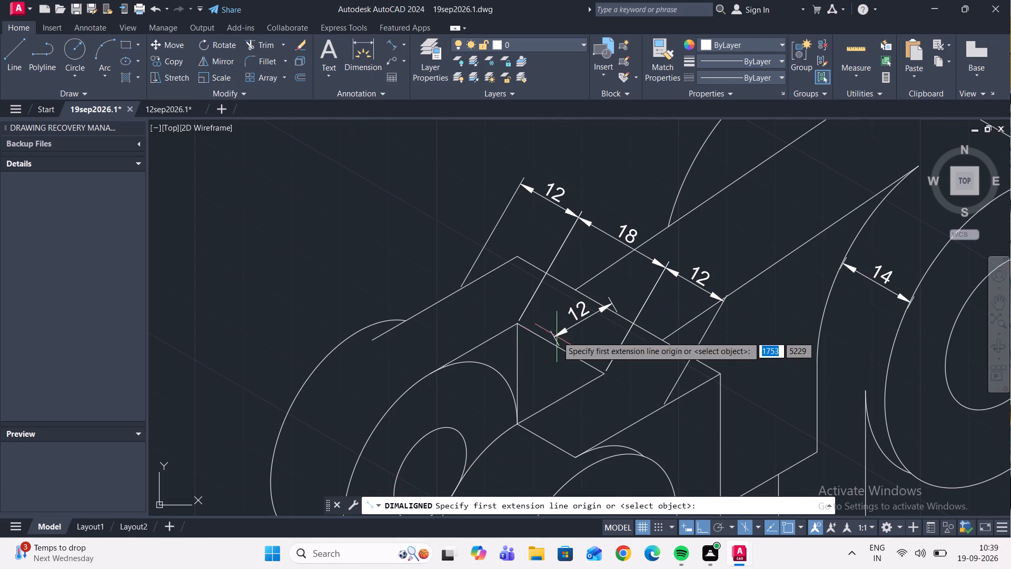
click(517, 258)
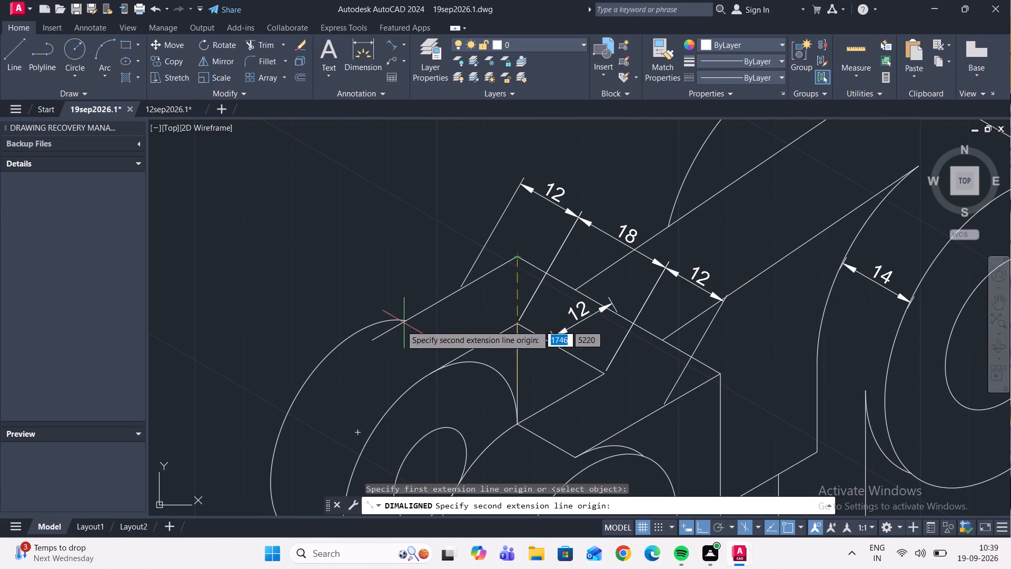
click(375, 339)
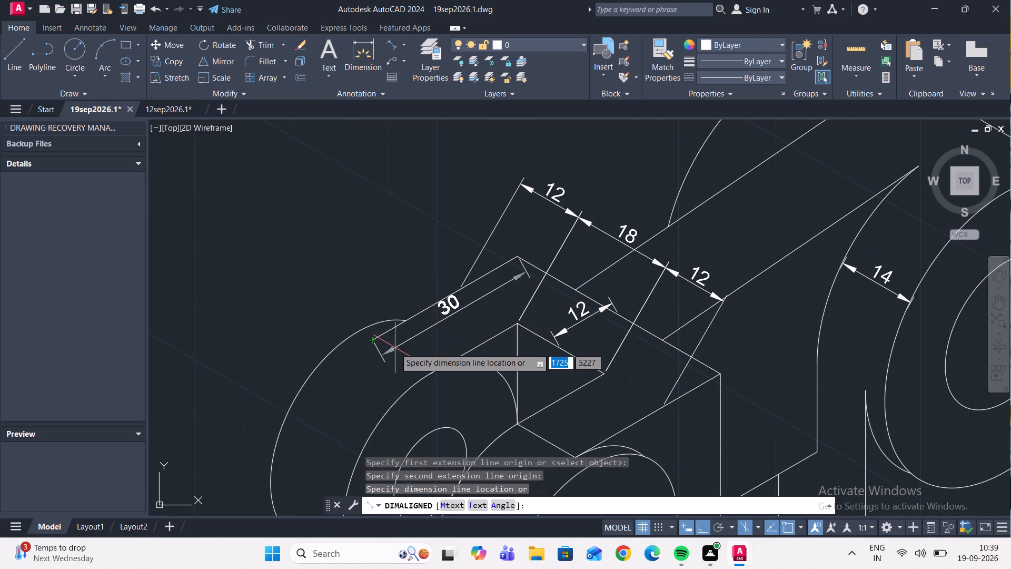
click(399, 352)
Add an aligned dimension for the height of the fork block's near vertical edge, placed just inside that edge.
scroll(468, 323, down, 3)
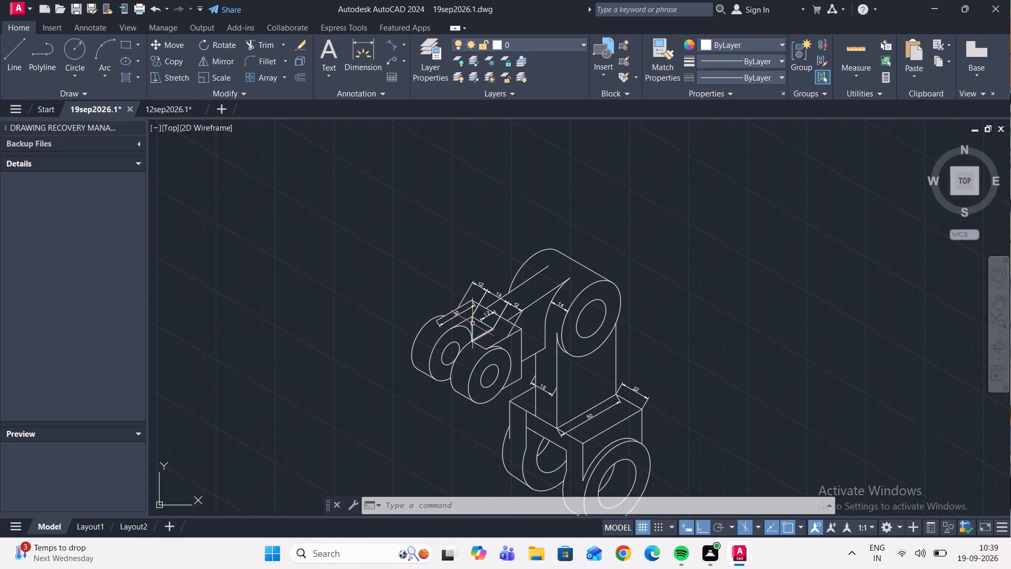
scroll(466, 323, up, 2)
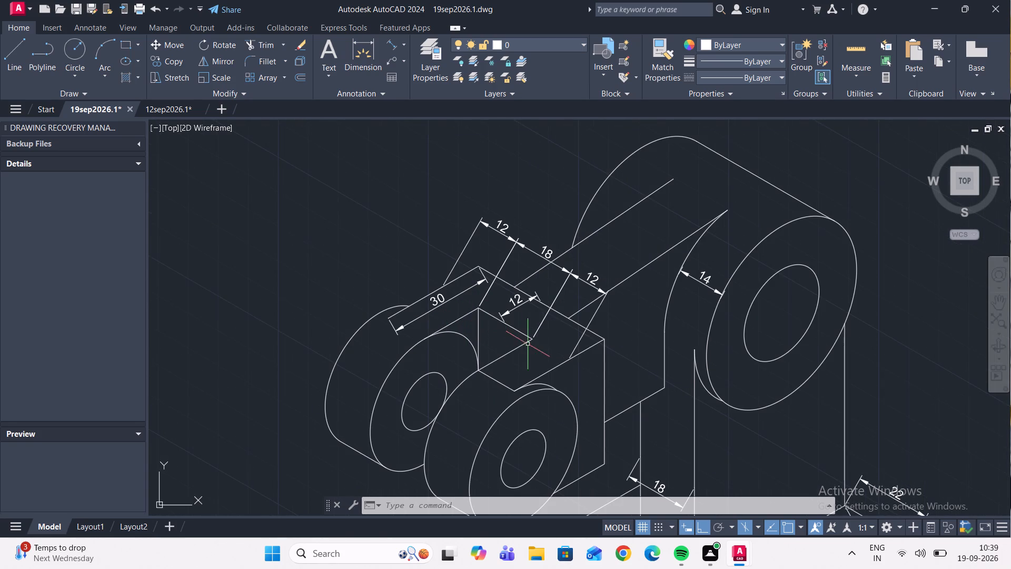
middle_drag(528, 345, 431, 276)
click(390, 40)
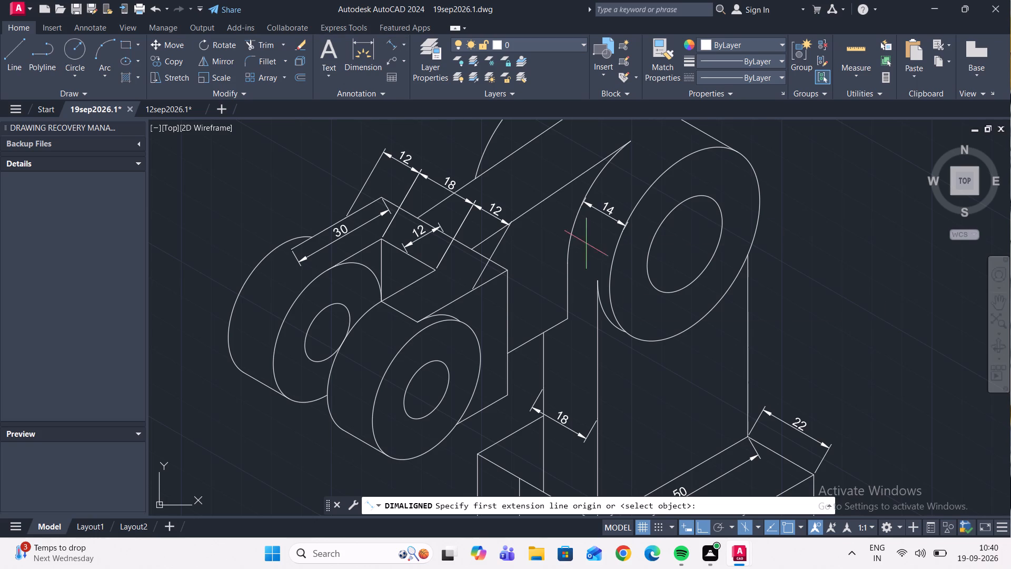
click(509, 272)
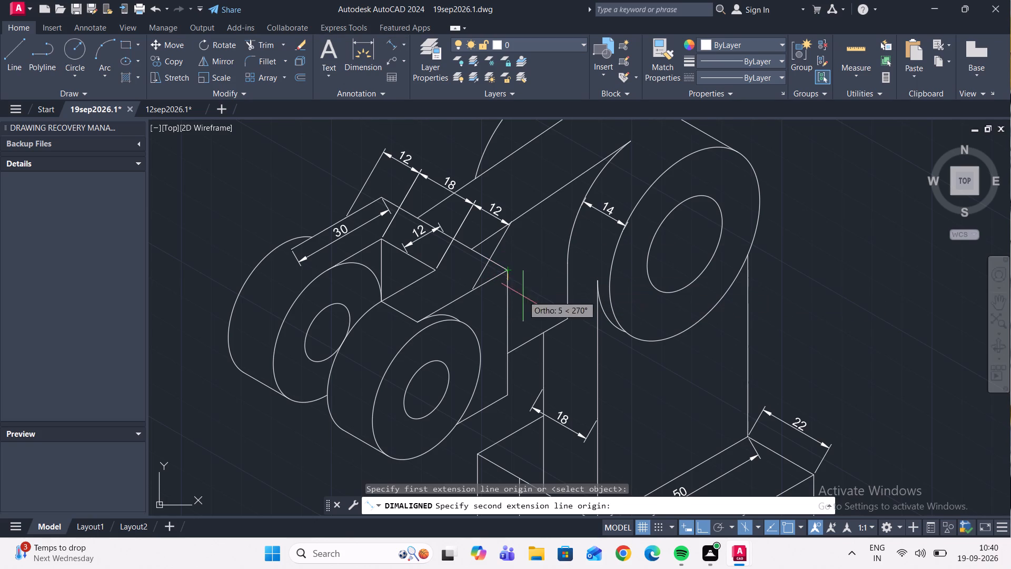
click(507, 393)
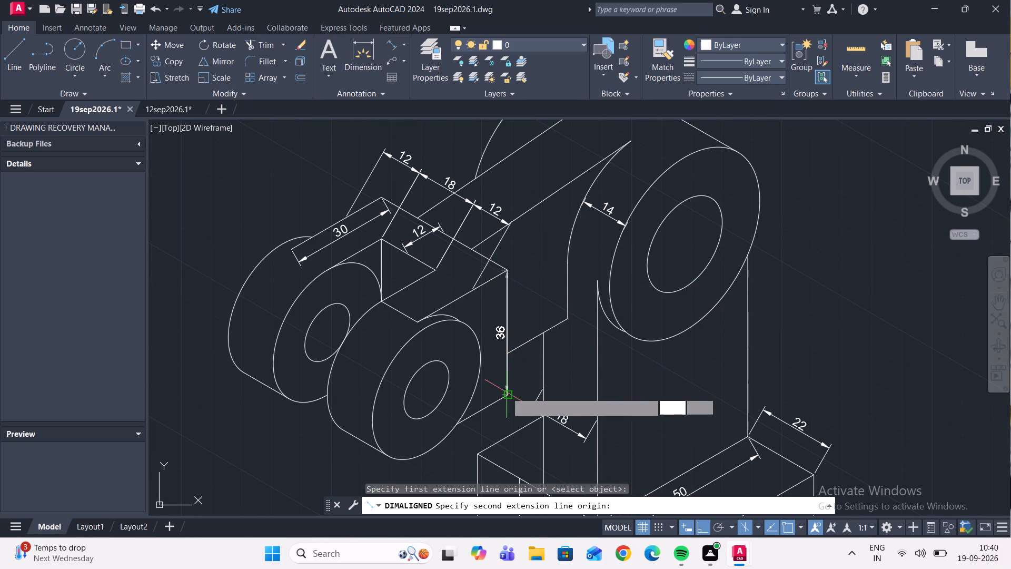
click(490, 397)
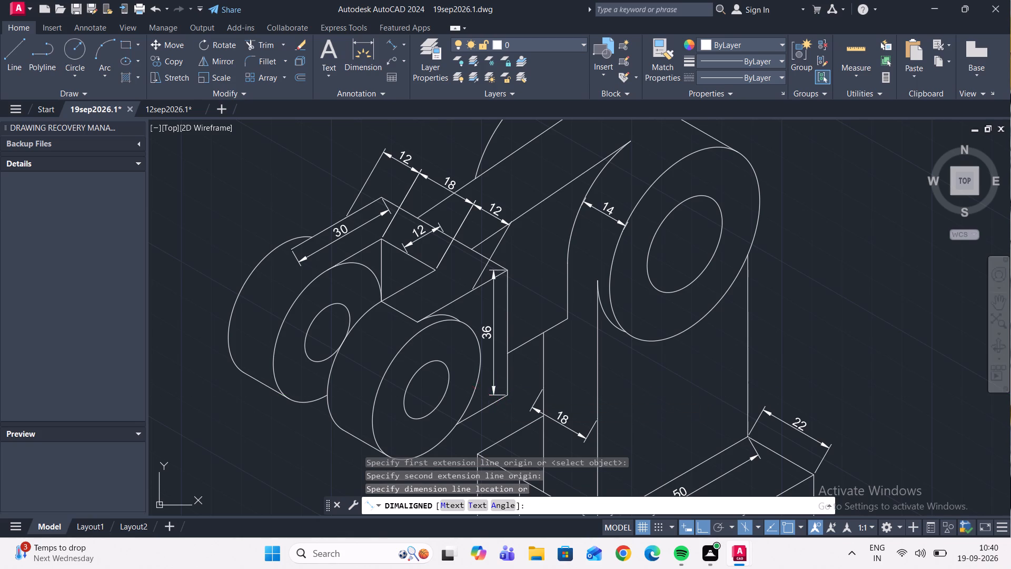
Draw a helper line through the near lug's hole centre along the 30° isometric direction, extending about 20 units each way past the outer circle.
middle_drag(495, 322, 515, 364)
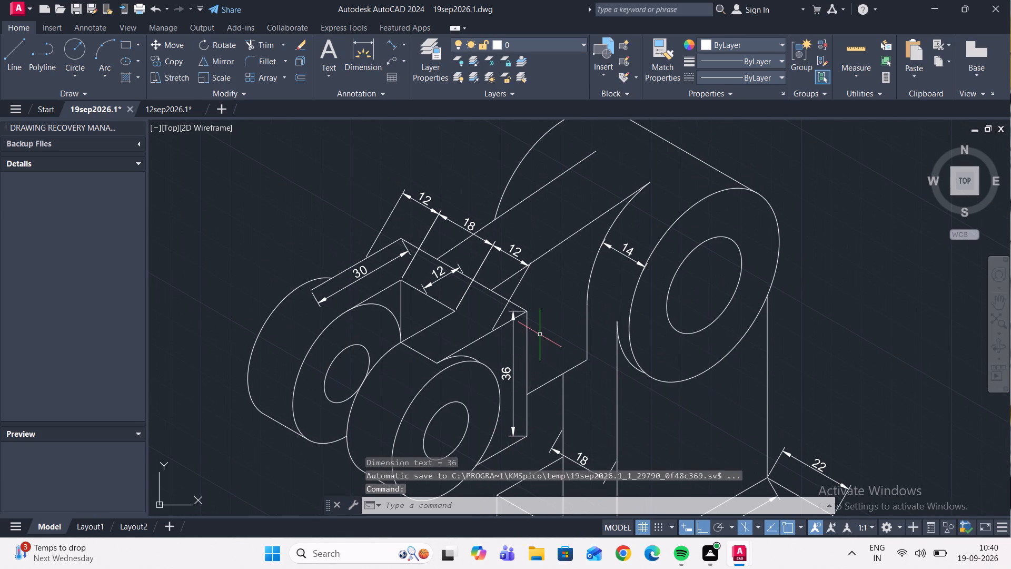
middle_drag(541, 333, 523, 306)
middle_drag(516, 309, 499, 262)
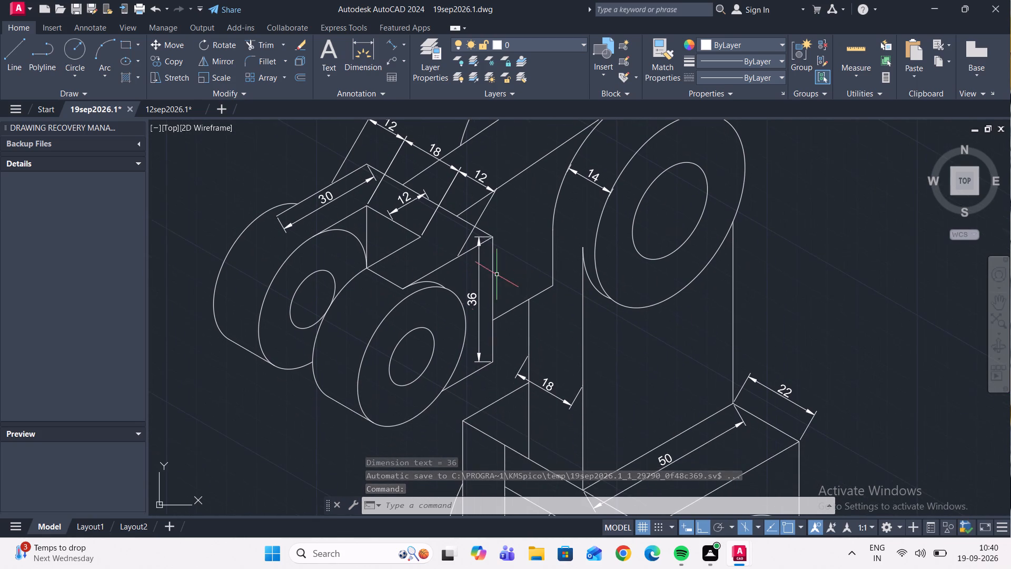
click(19, 55)
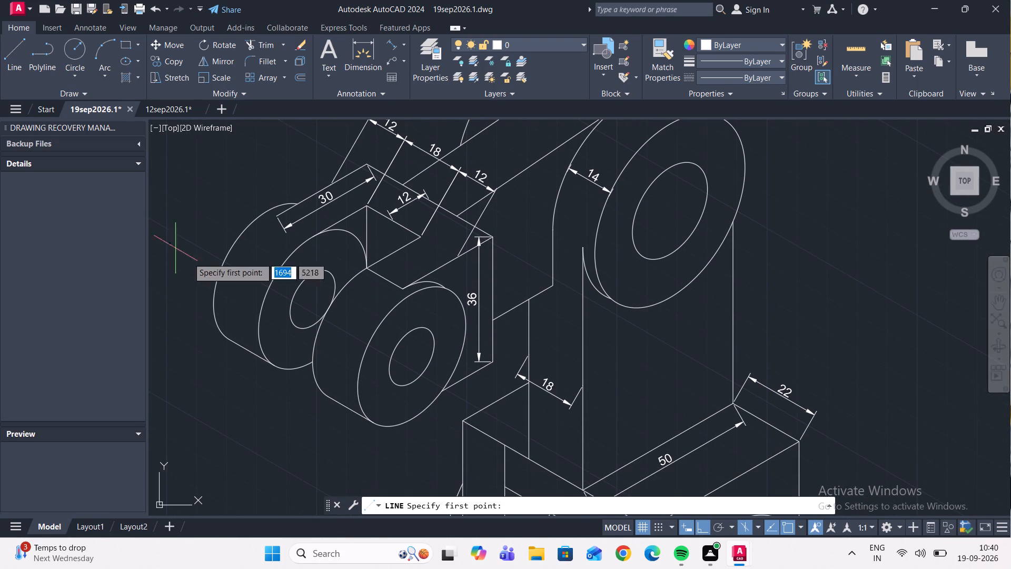
click(409, 359)
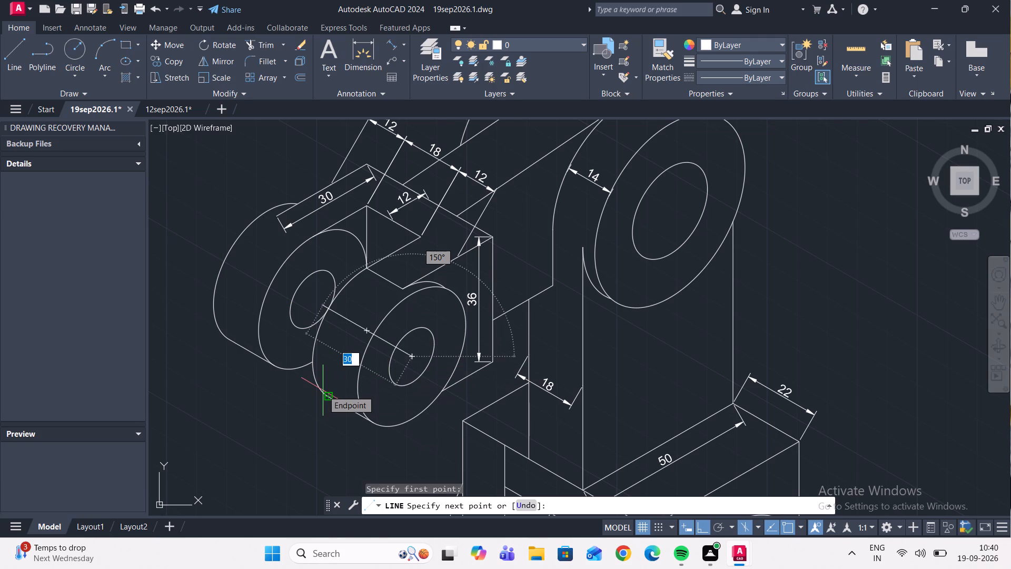
key(F5)
scroll(347, 382, up, 3)
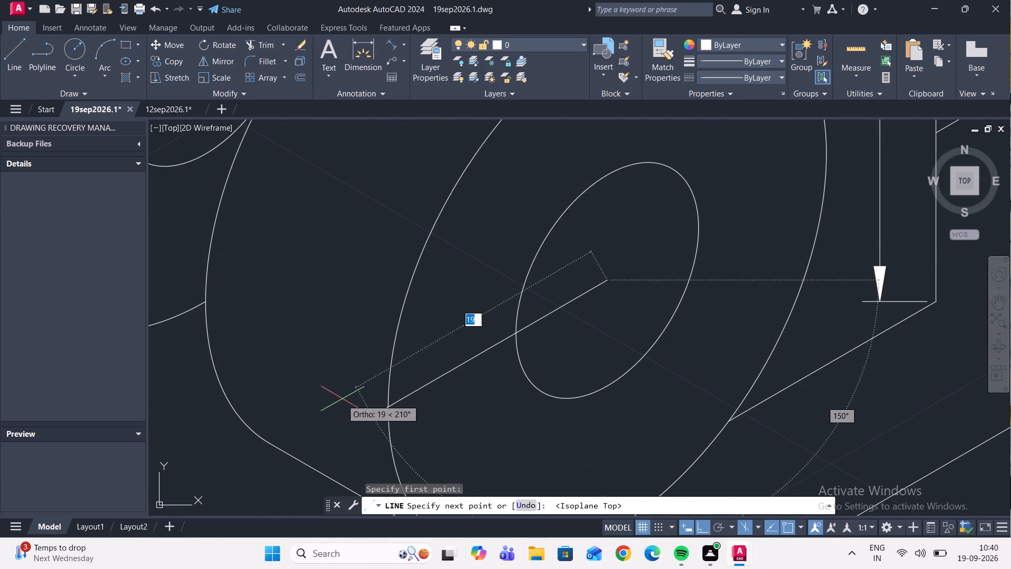
click(333, 407)
key(Escape)
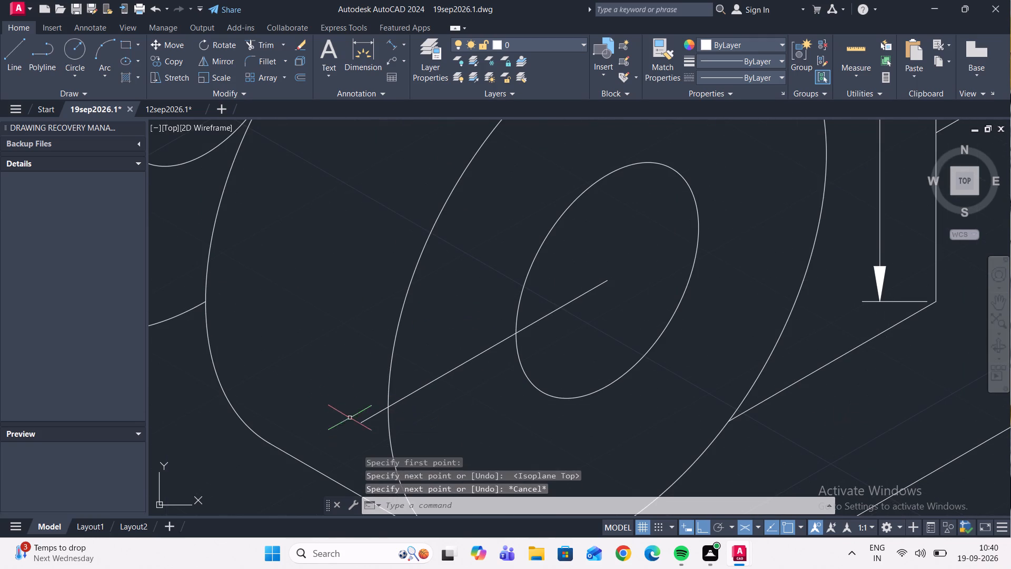
key(space)
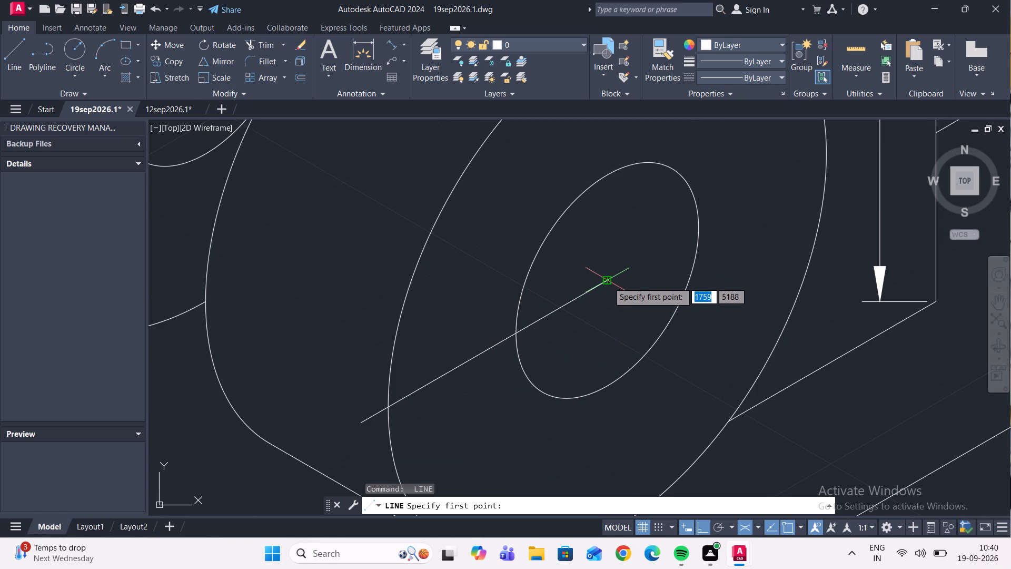
click(608, 282)
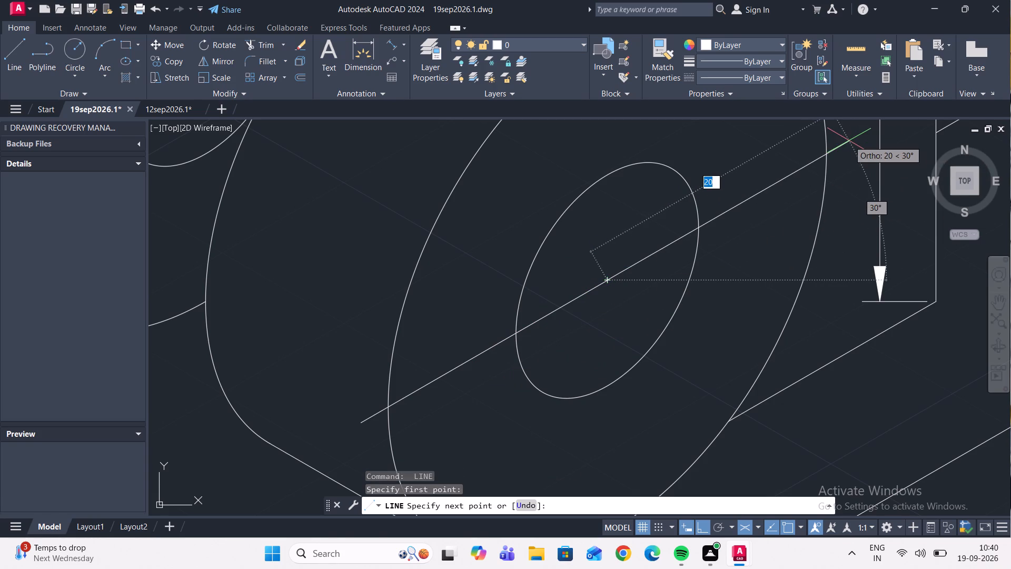
click(849, 141)
key(Escape)
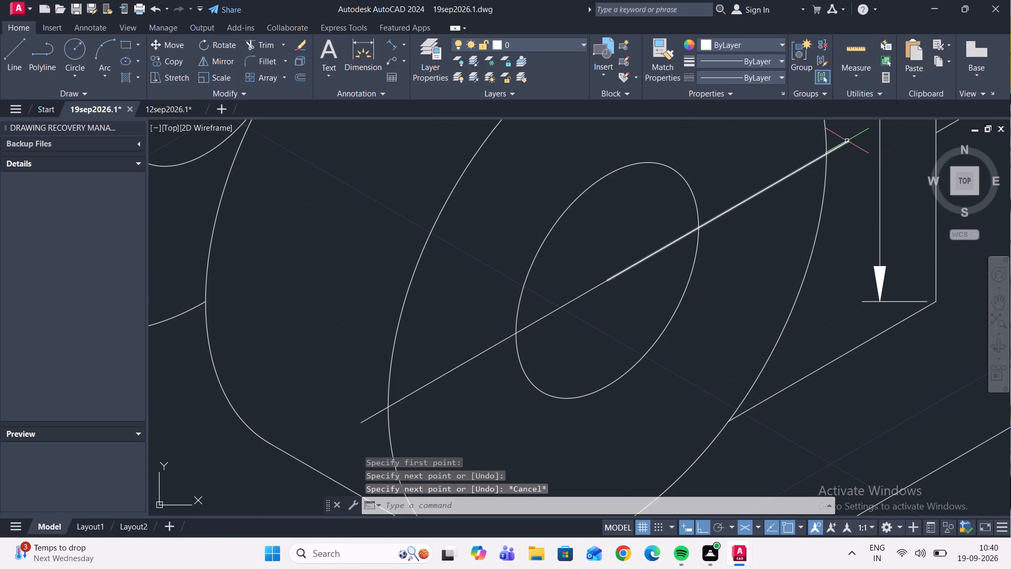
Add an aligned dimension across the near lug's outer circle between its intersections with the helper line, placed below the lug.
scroll(847, 184, down, 1)
middle_drag(817, 189, 477, 258)
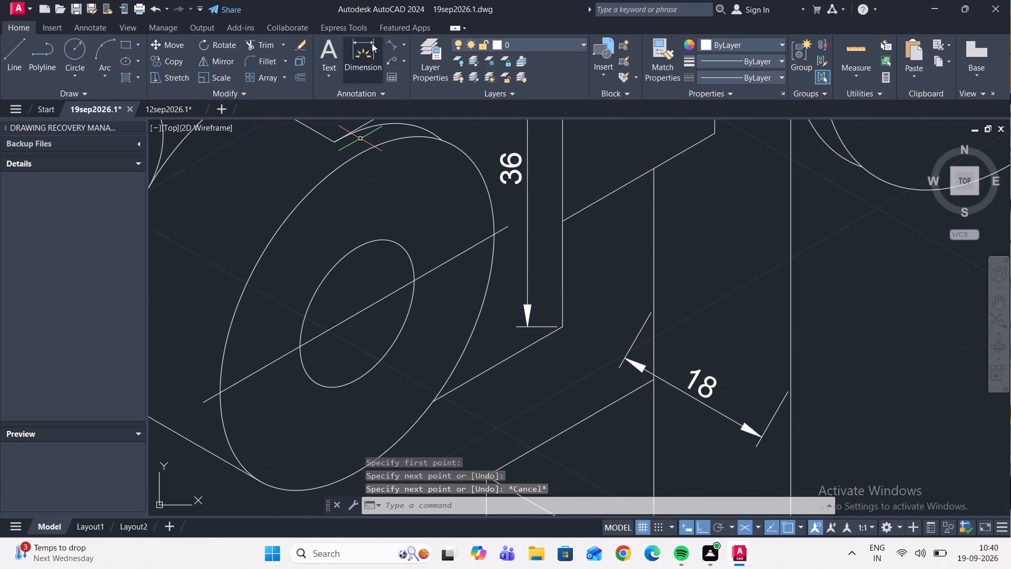
click(388, 40)
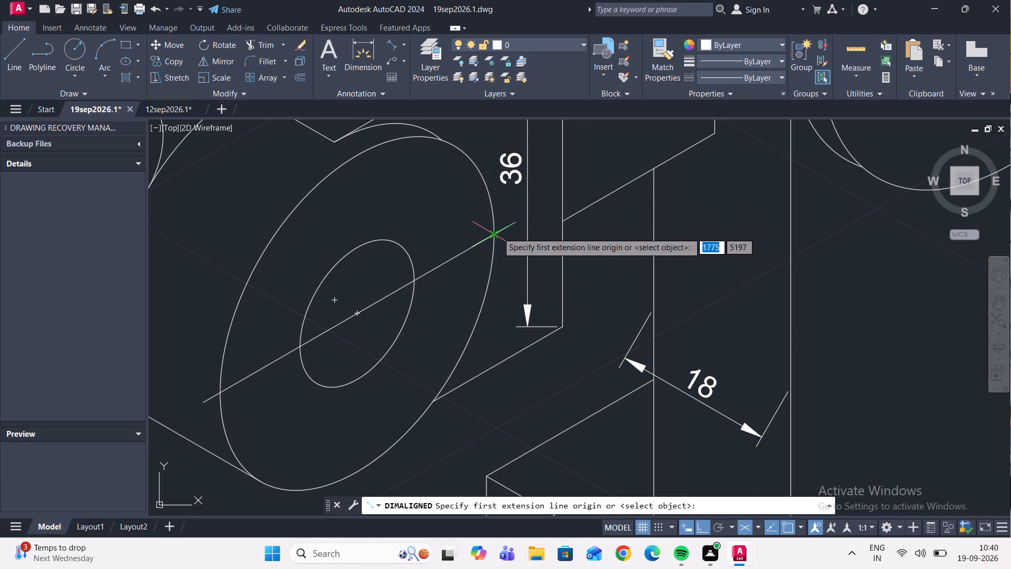
click(498, 232)
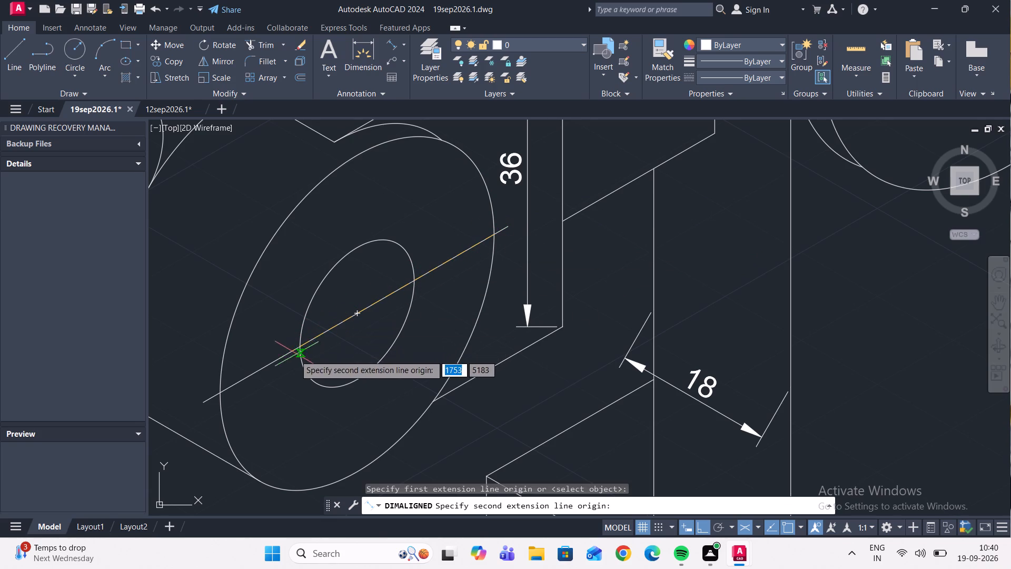
click(217, 396)
scroll(230, 380, down, 4)
scroll(222, 372, up, 3)
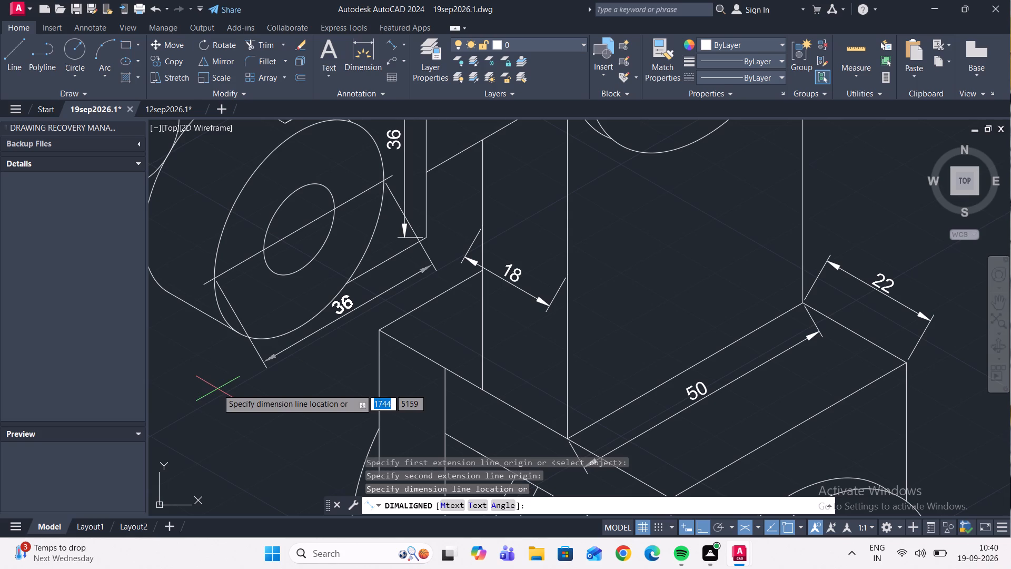
click(217, 389)
middle_drag(240, 381, 276, 457)
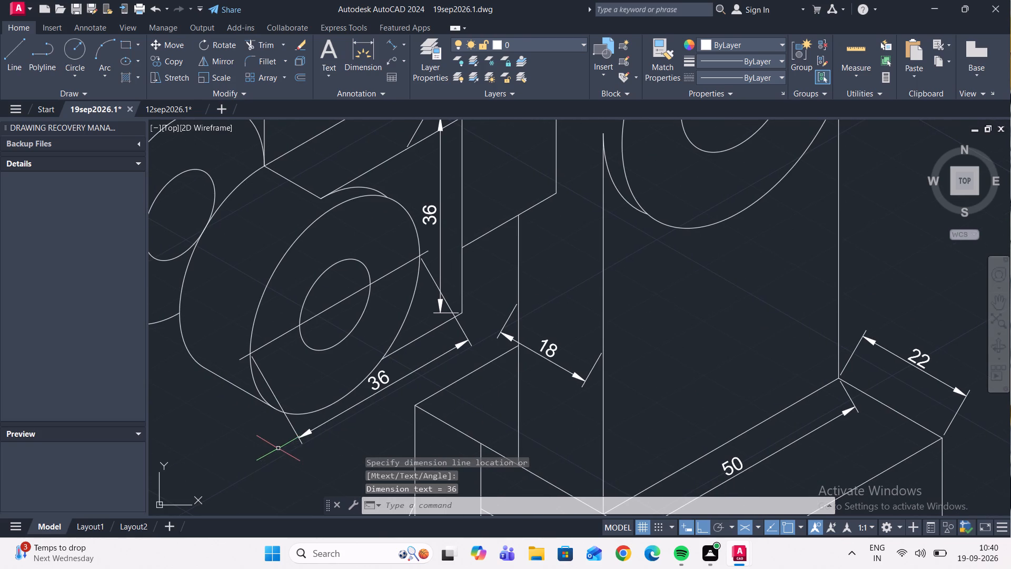
middle_drag(300, 409, 304, 422)
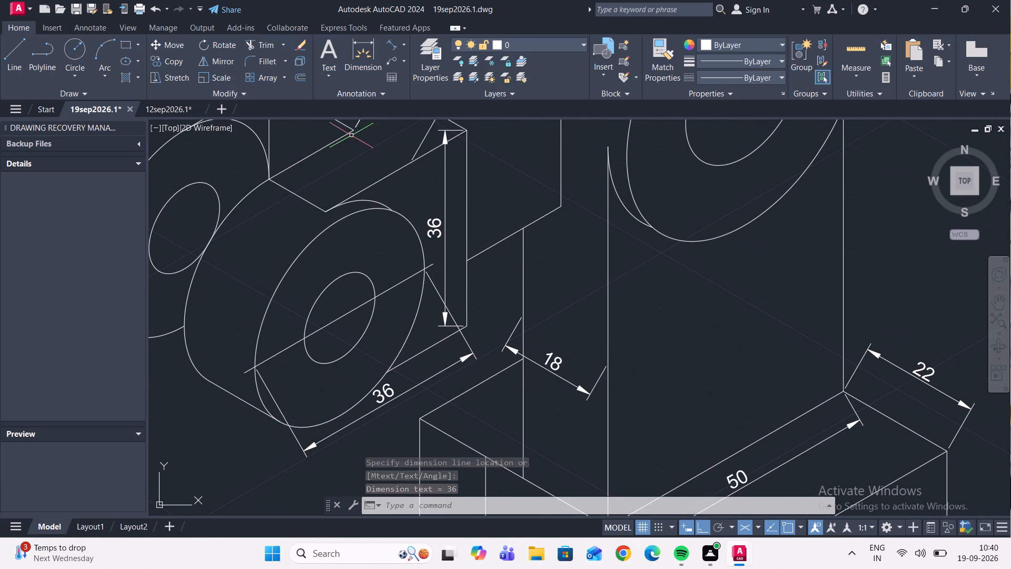
Add an aligned dimension across the near lug's hole between its intersections with the helper line, placed above the hole.
click(391, 45)
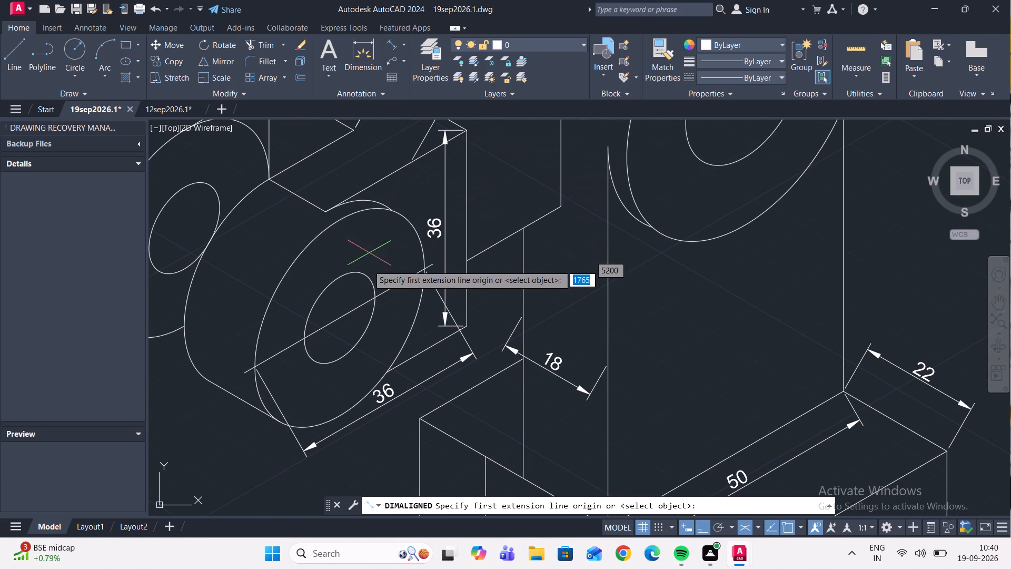
click(375, 295)
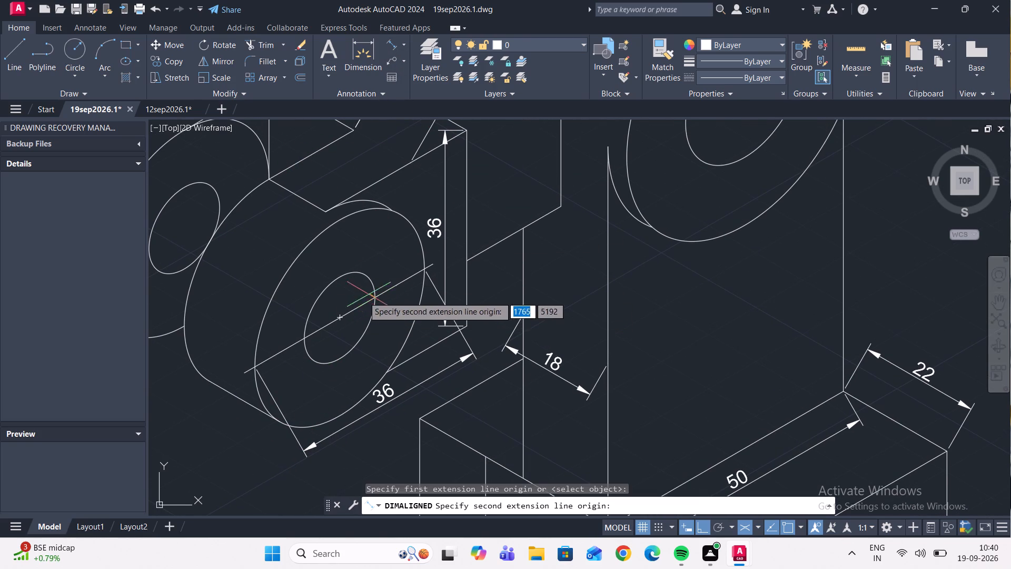
click(302, 340)
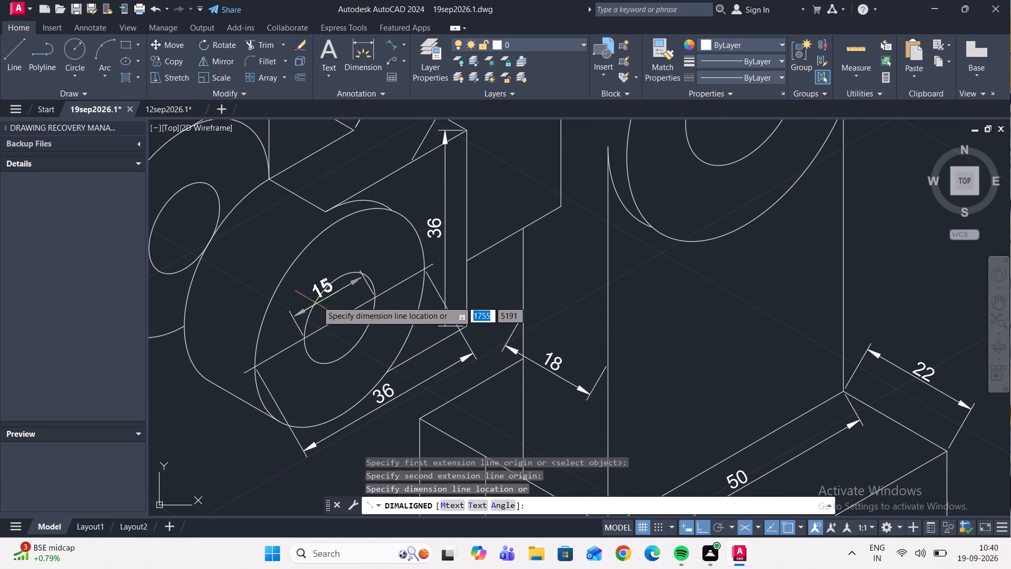
click(329, 259)
scroll(390, 265, down, 3)
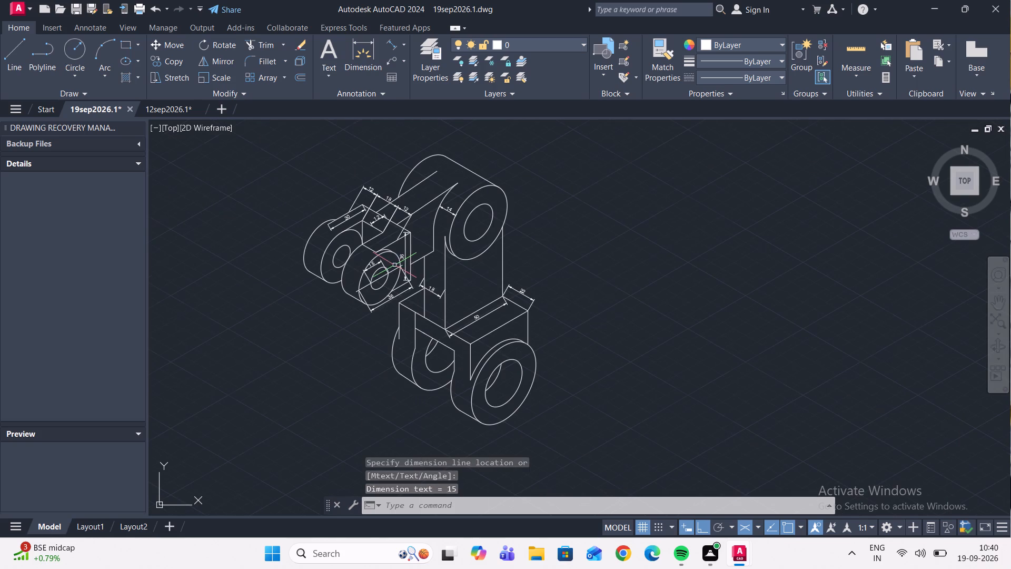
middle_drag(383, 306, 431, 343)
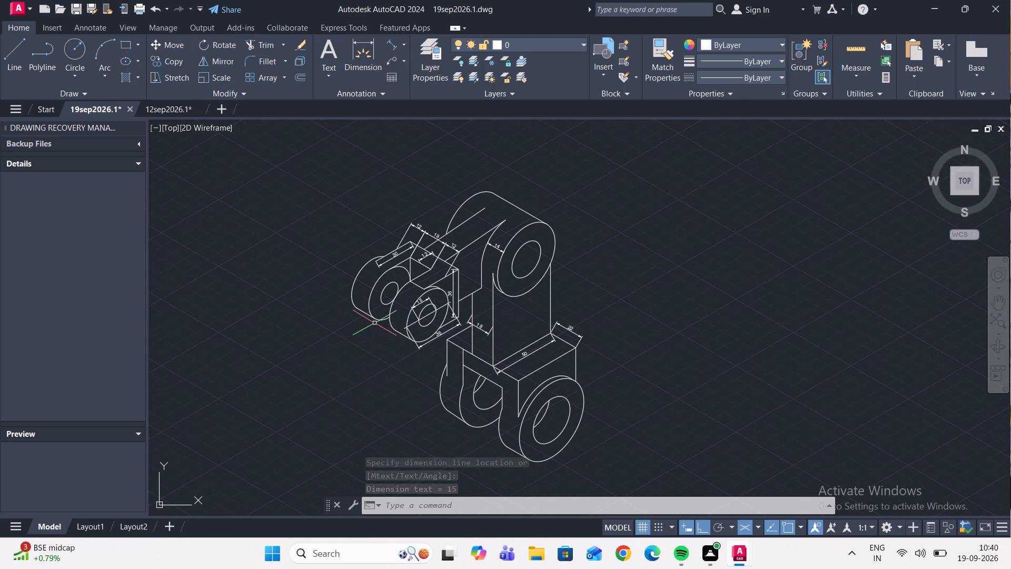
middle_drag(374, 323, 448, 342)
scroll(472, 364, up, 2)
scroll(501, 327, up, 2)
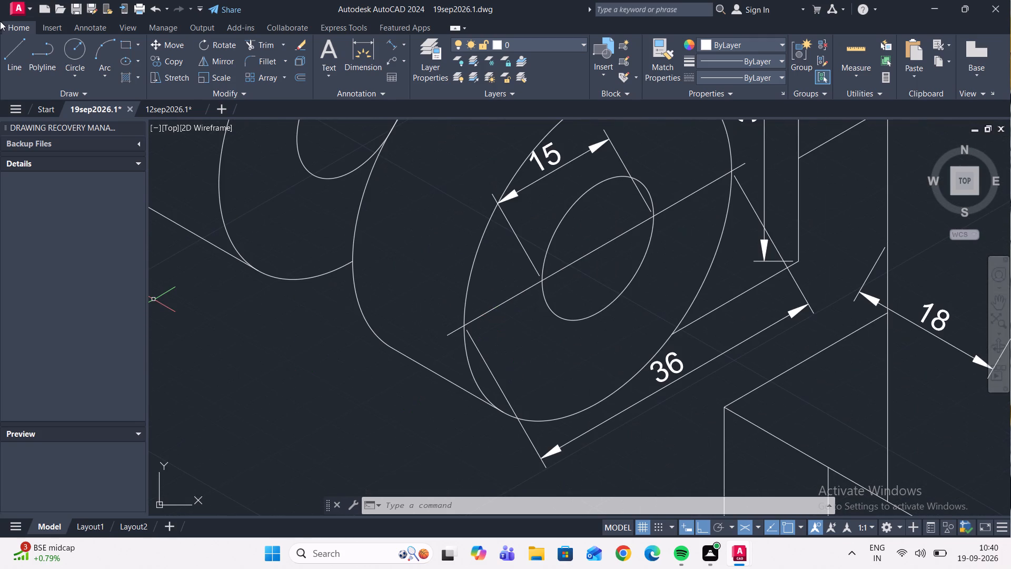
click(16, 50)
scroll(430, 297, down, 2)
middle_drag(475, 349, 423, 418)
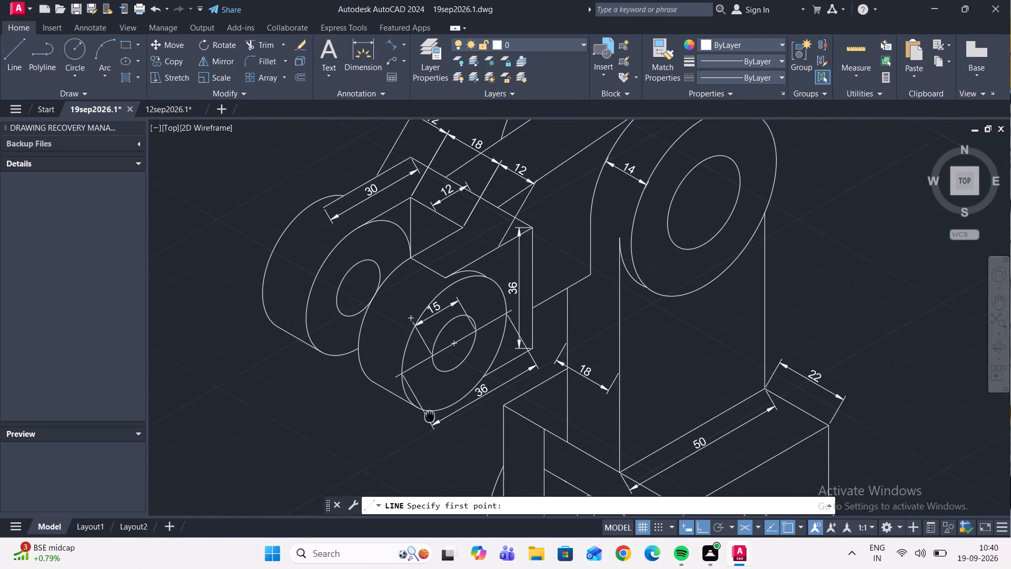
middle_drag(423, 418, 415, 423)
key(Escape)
Oblique the near lug's outer-diameter dimension so its extension lines run vertical, taking the angle from the fork block's near vertical edge.
scroll(431, 265, down, 1)
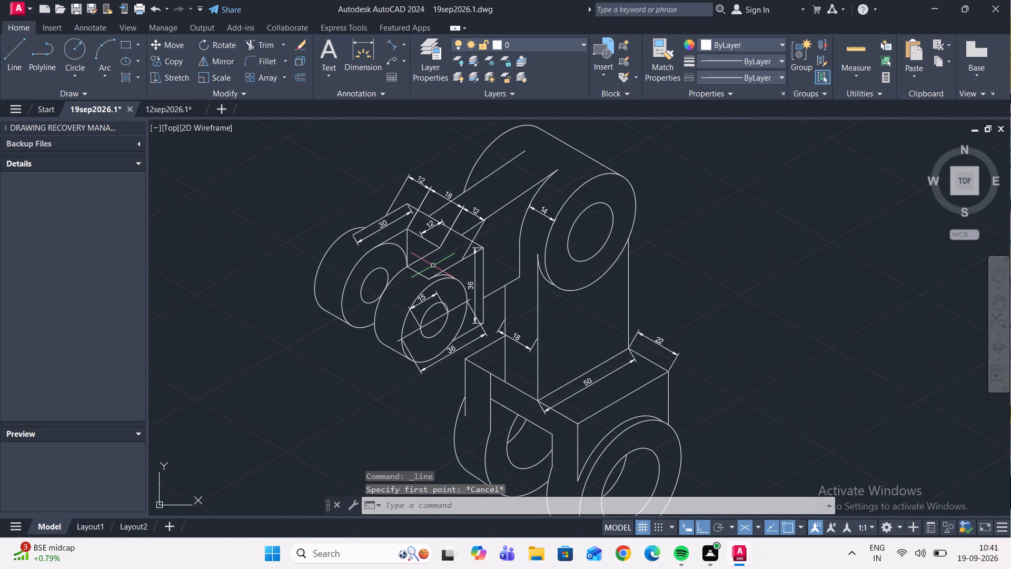
text(dimed)
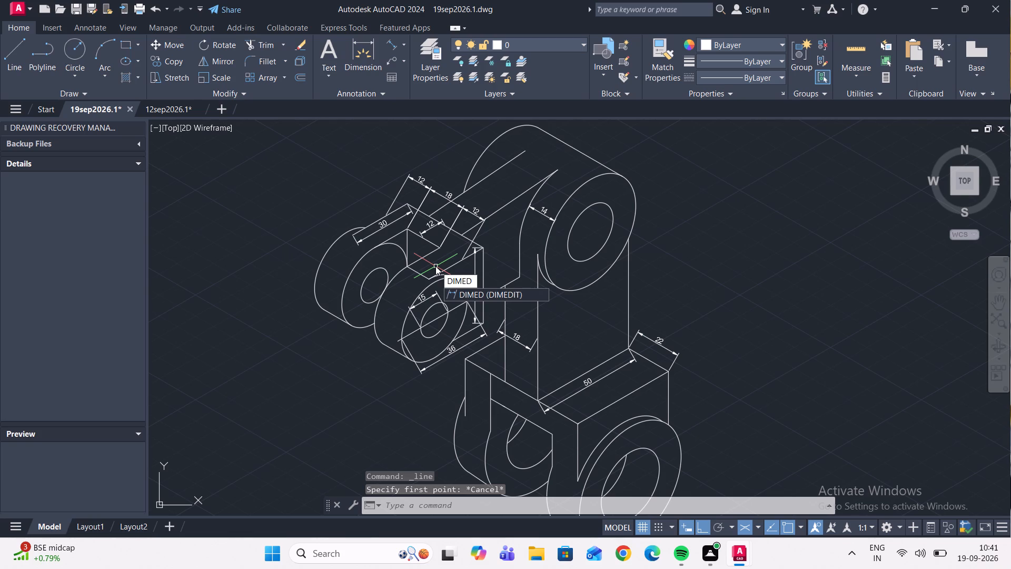
click(500, 293)
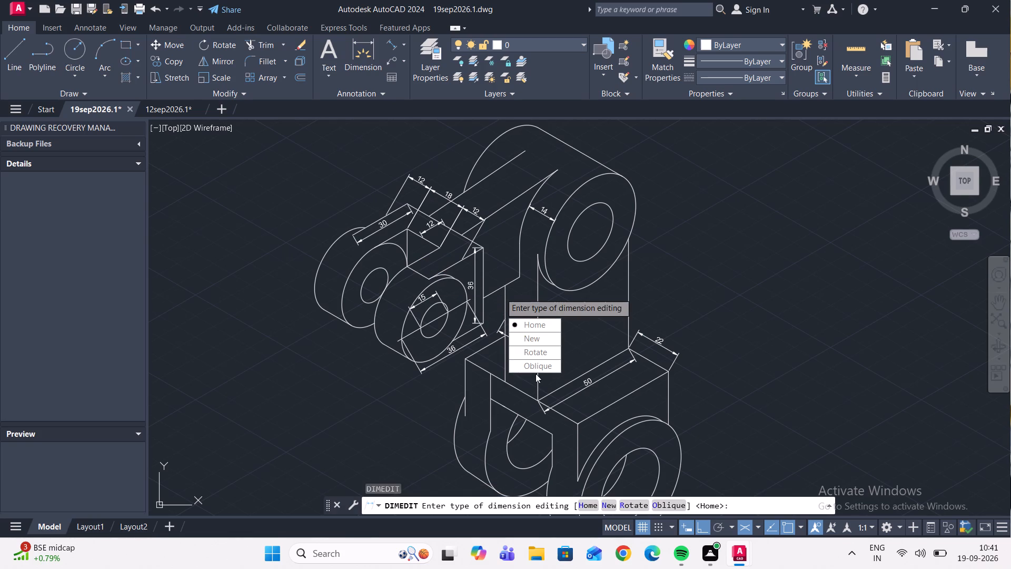
drag(538, 369, 500, 293)
scroll(424, 334, up, 3)
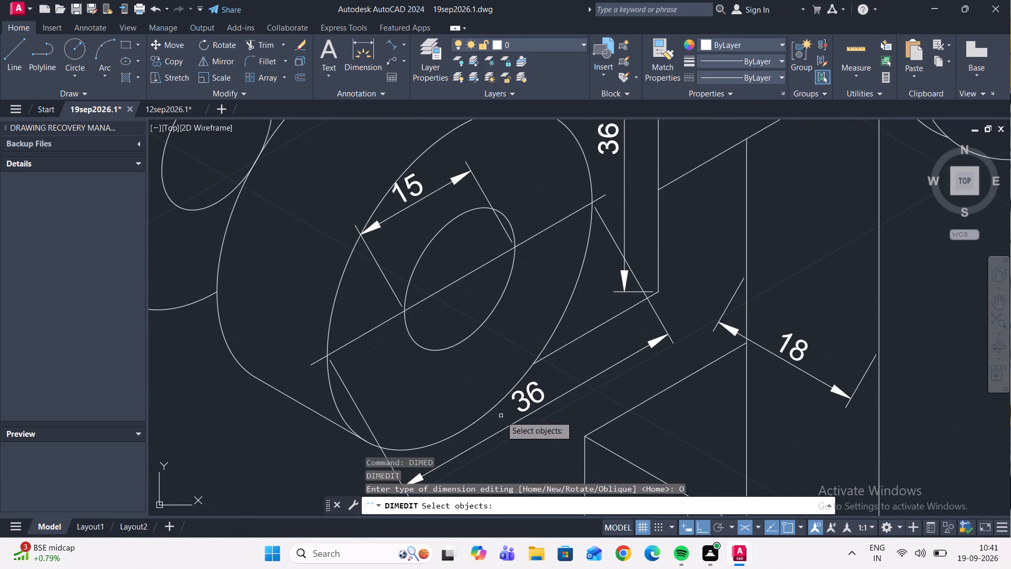
click(508, 428)
key(space)
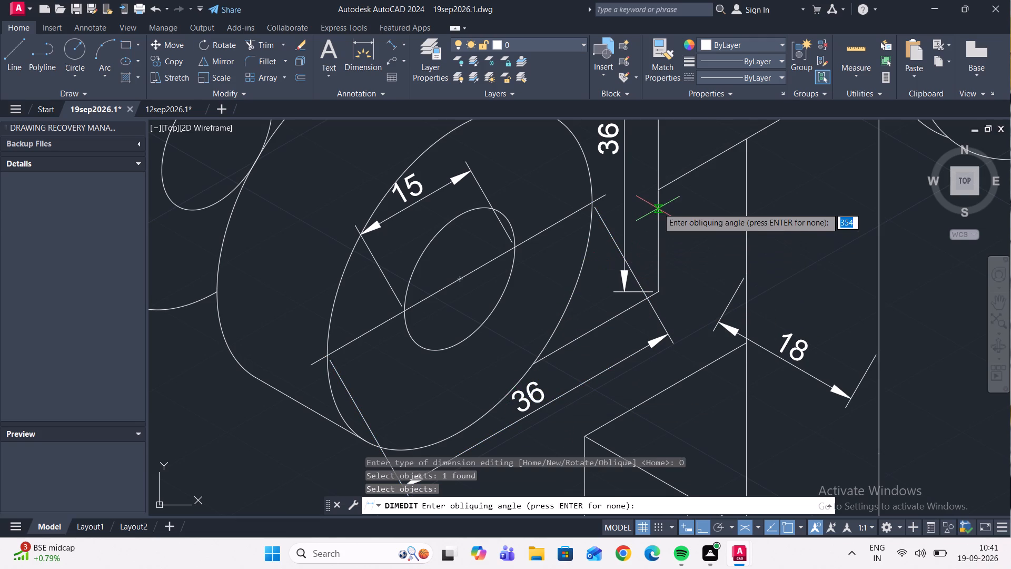
click(658, 194)
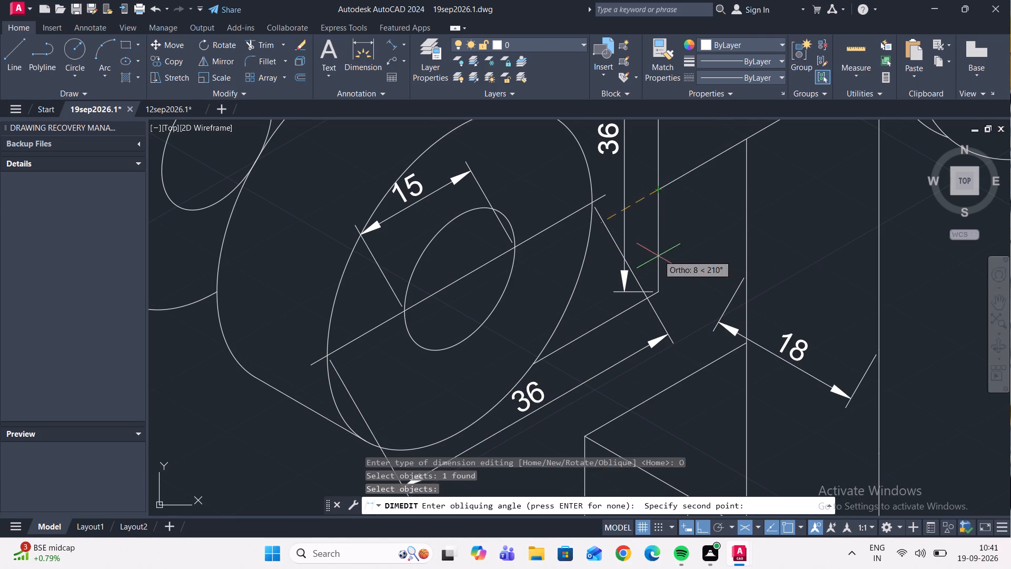
click(657, 291)
Oblique the near lug's hole-diameter dimension so its extension lines run vertical, taking the angle from the fork block's near vertical edge.
scroll(657, 273, down, 1)
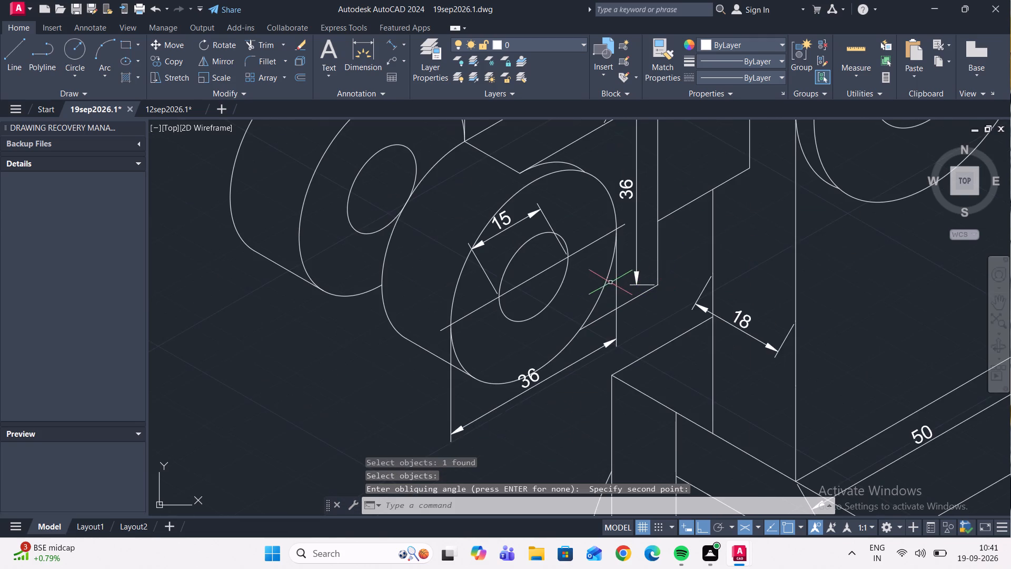
middle_drag(610, 282, 606, 348)
scroll(537, 306, up, 1)
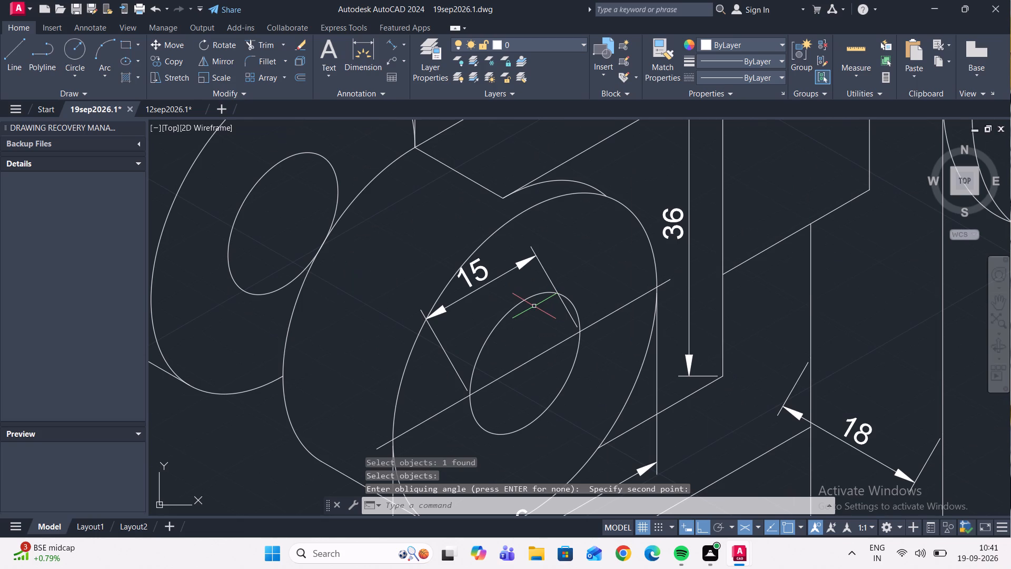
key(Escape)
text(dimed)
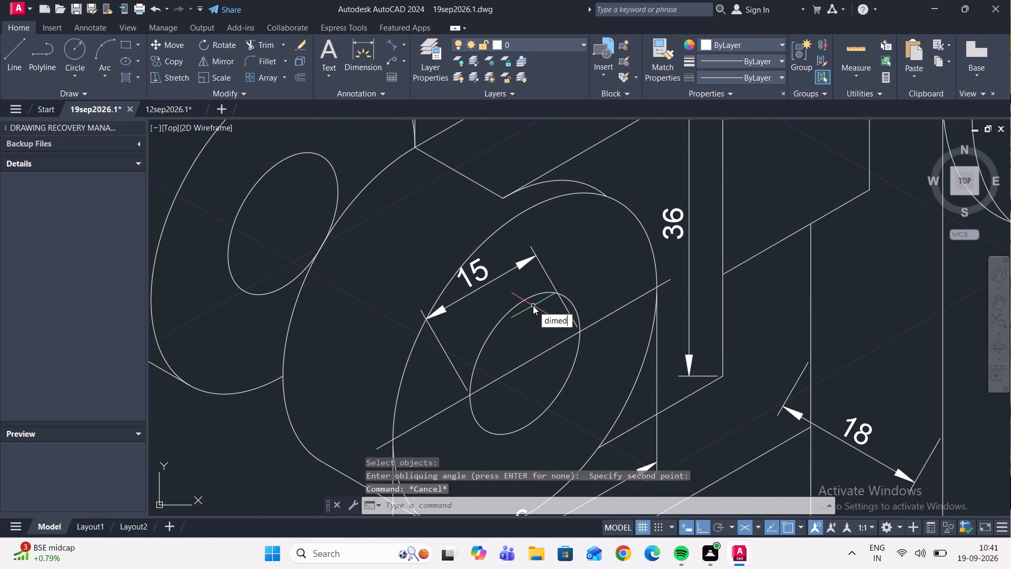
key(Return)
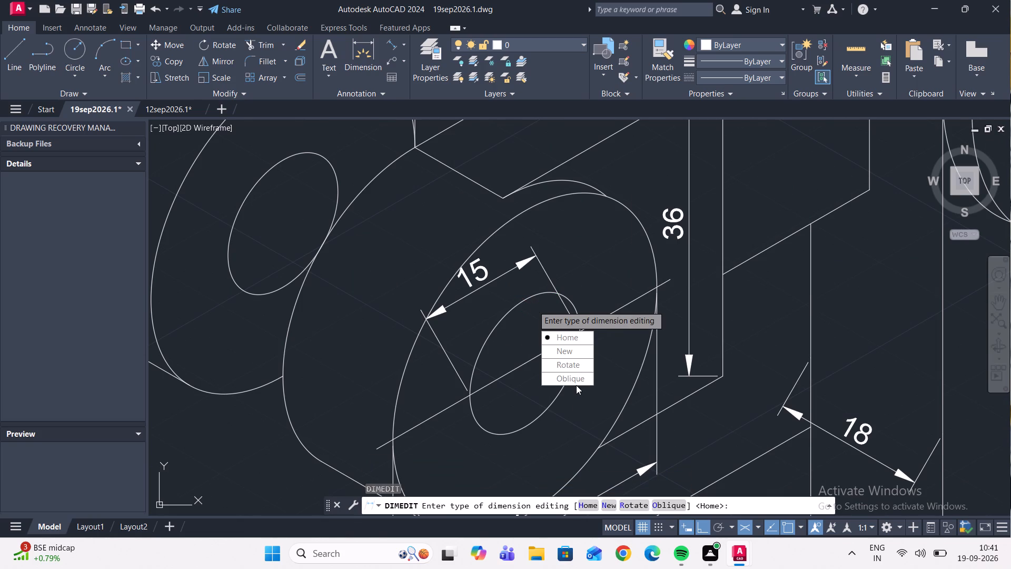
drag(576, 381, 533, 306)
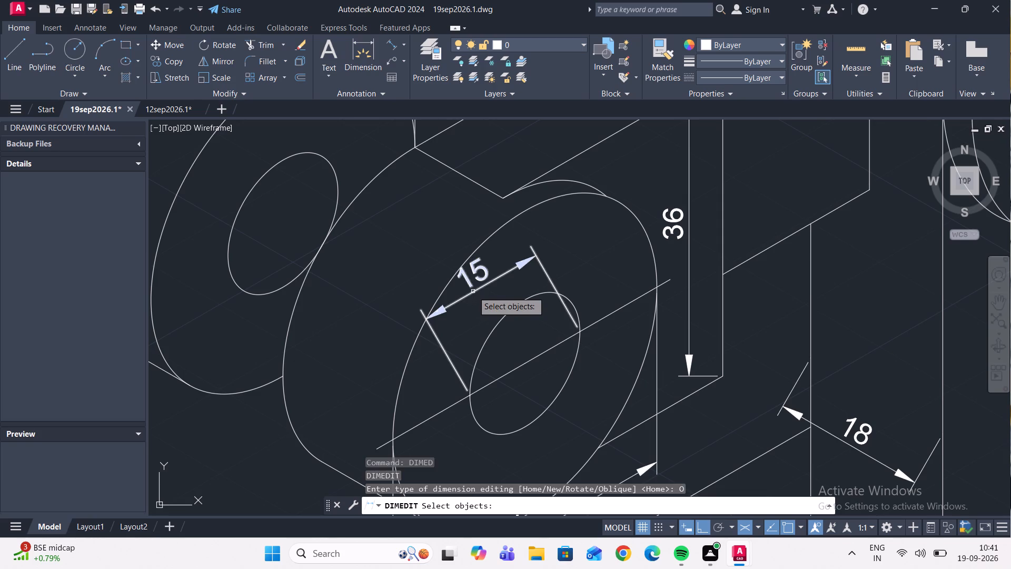
click(473, 291)
key(space)
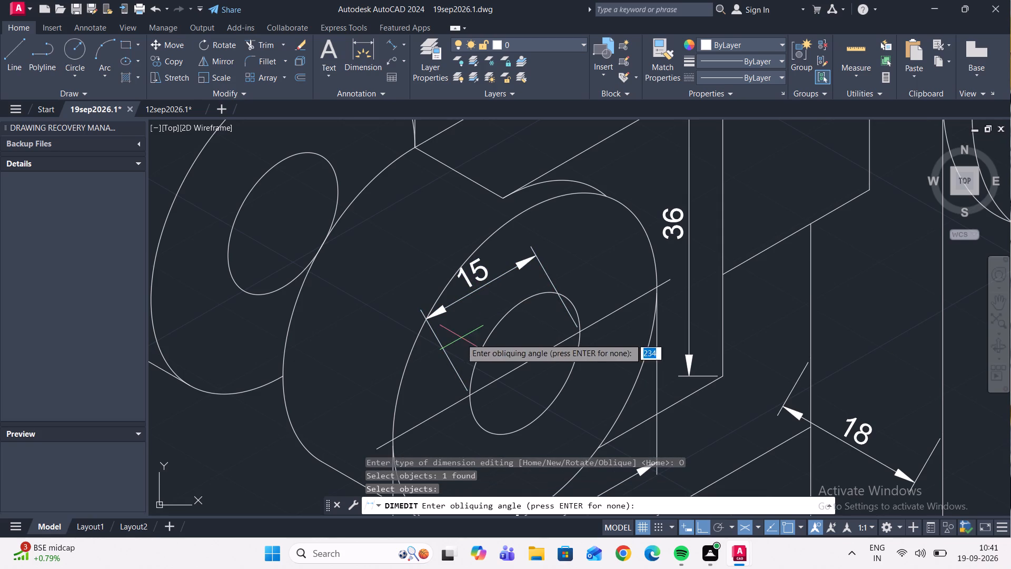
click(726, 277)
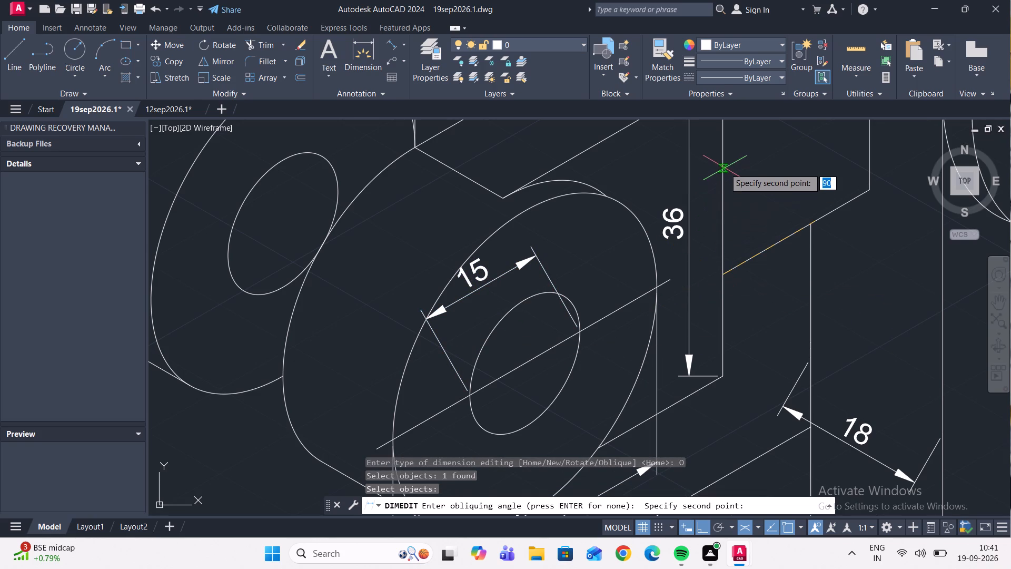
click(725, 168)
Delete both segments of the helper line through the near lug's hole centre.
middle_drag(540, 254, 553, 299)
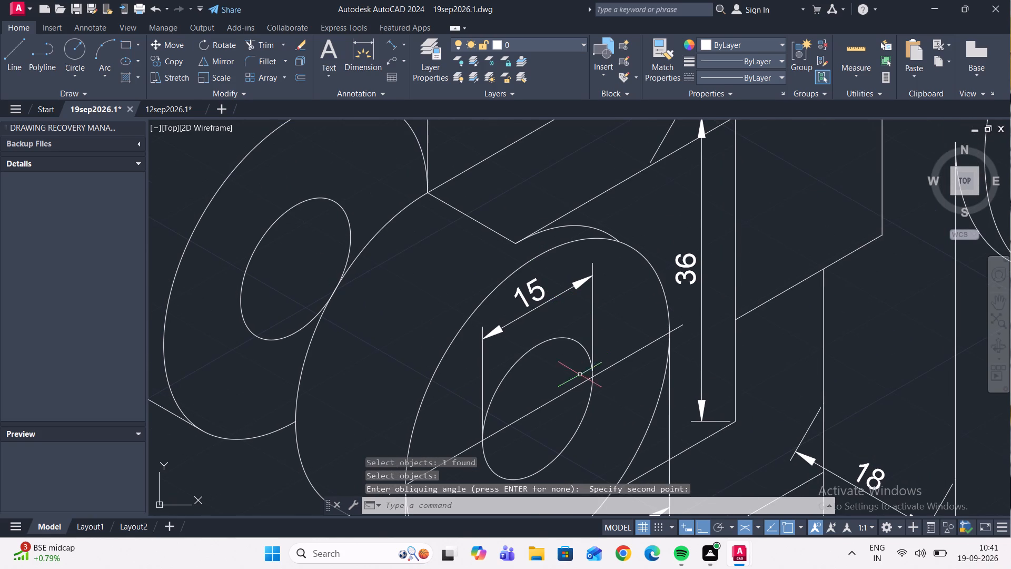
middle_drag(562, 351, 570, 419)
scroll(538, 372, down, 2)
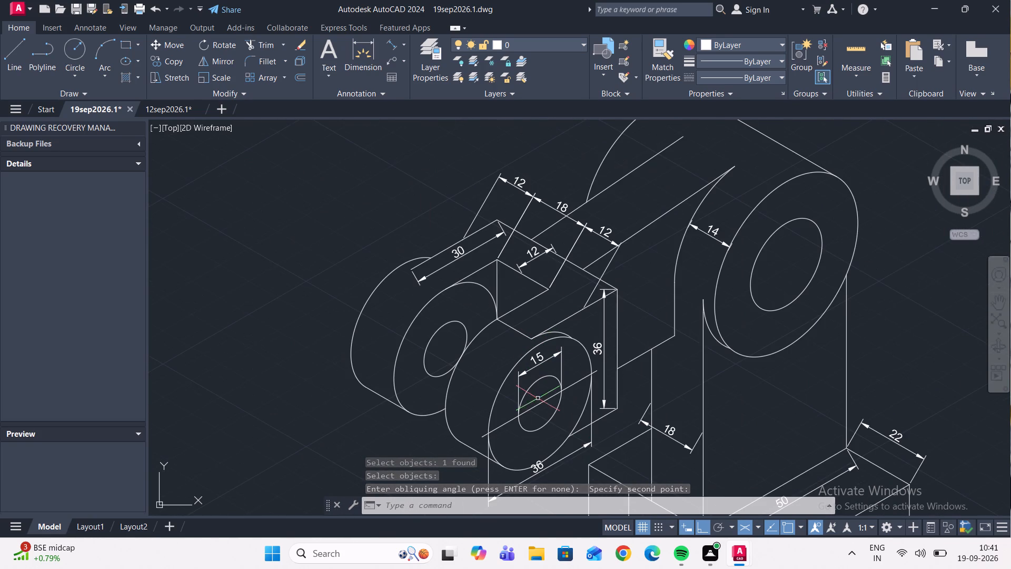
click(541, 403)
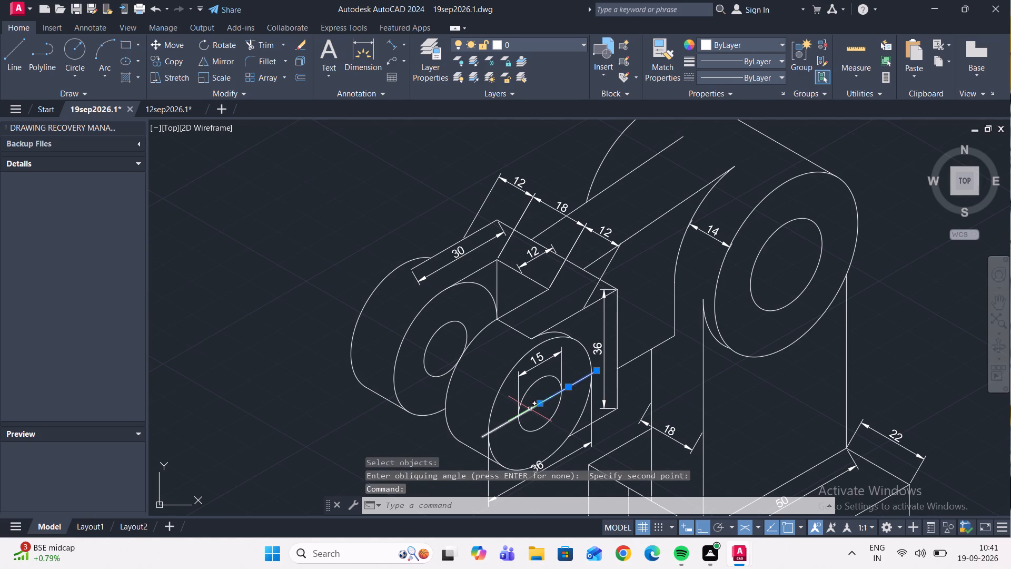
click(530, 409)
key(Delete)
Oblique the fork block's vertical 36 height dimension along the isometric direction, taking the angle from the block's lower edge towards the near lug.
middle_drag(570, 367, 513, 377)
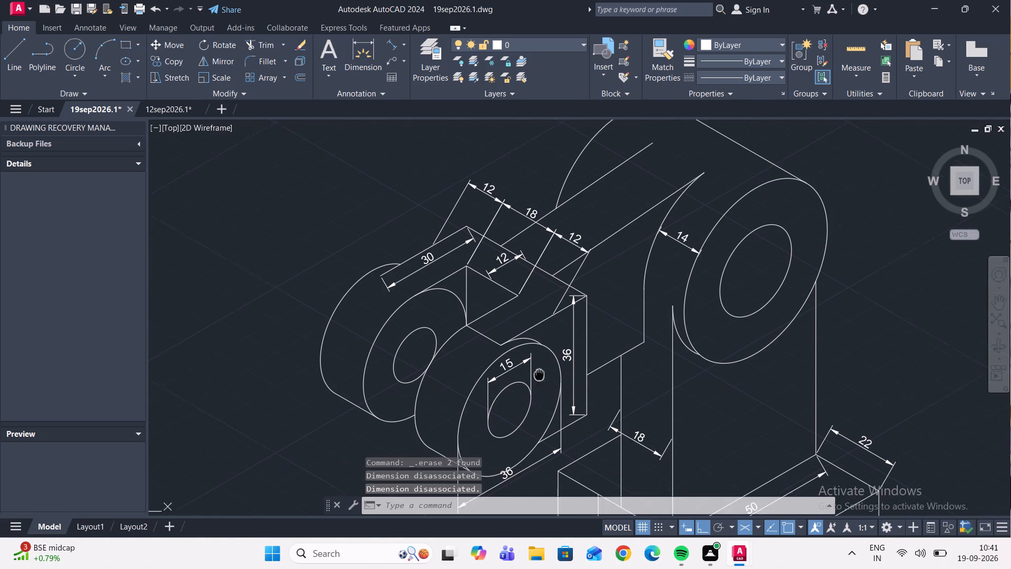
middle_drag(513, 377, 495, 376)
scroll(527, 357, up, 1)
click(528, 356)
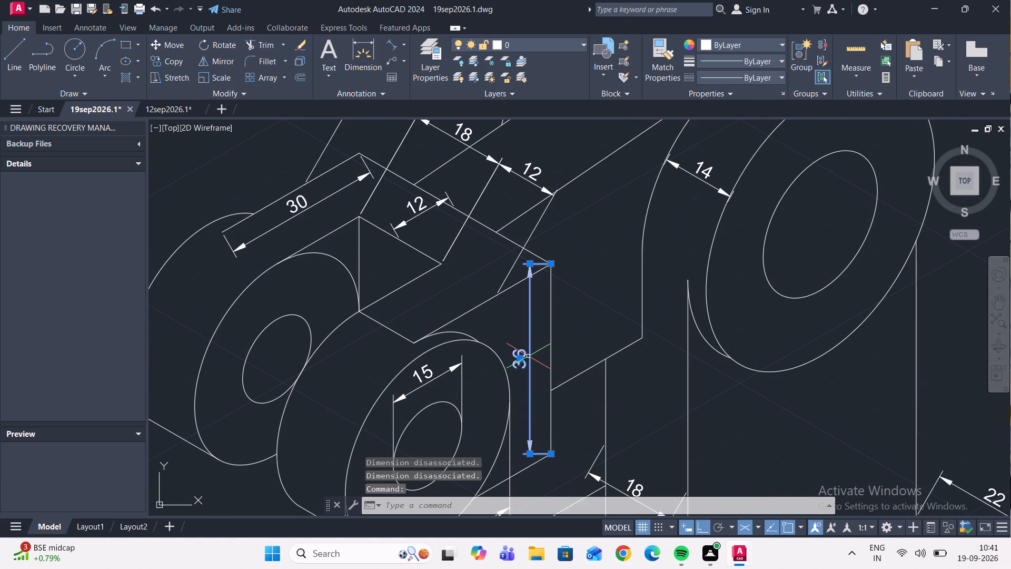
text(dimed)
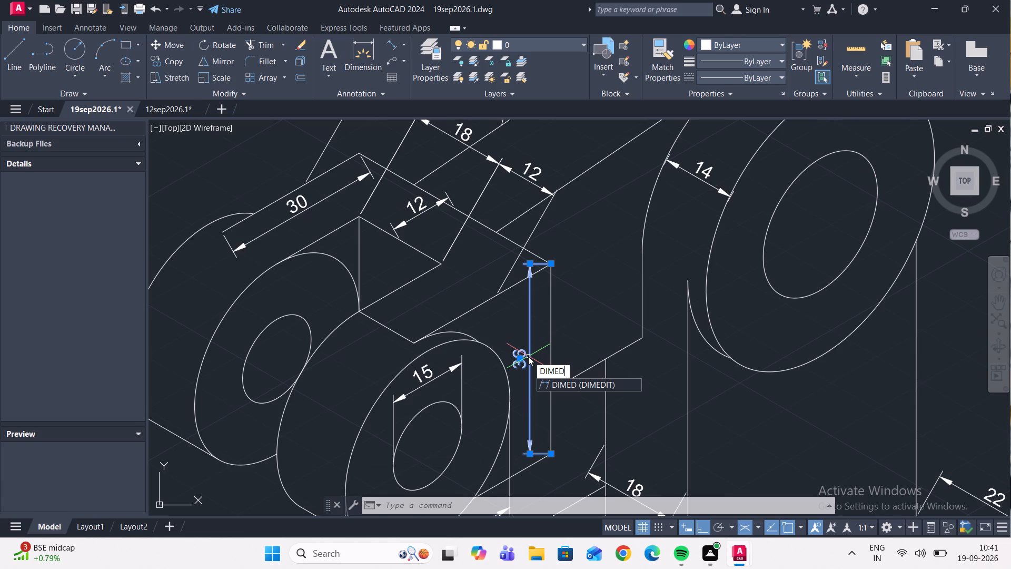
key(Return)
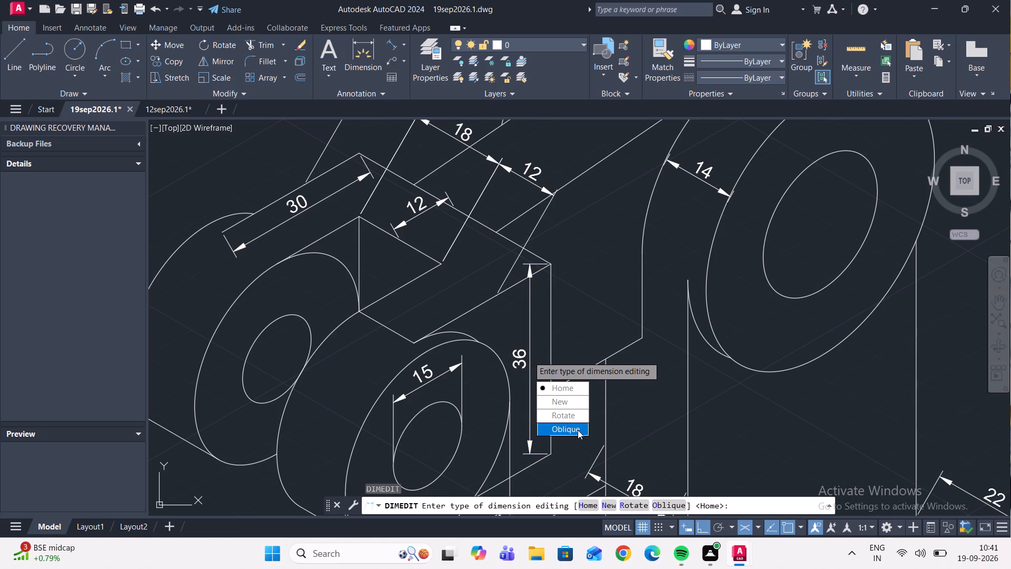
drag(578, 430, 528, 356)
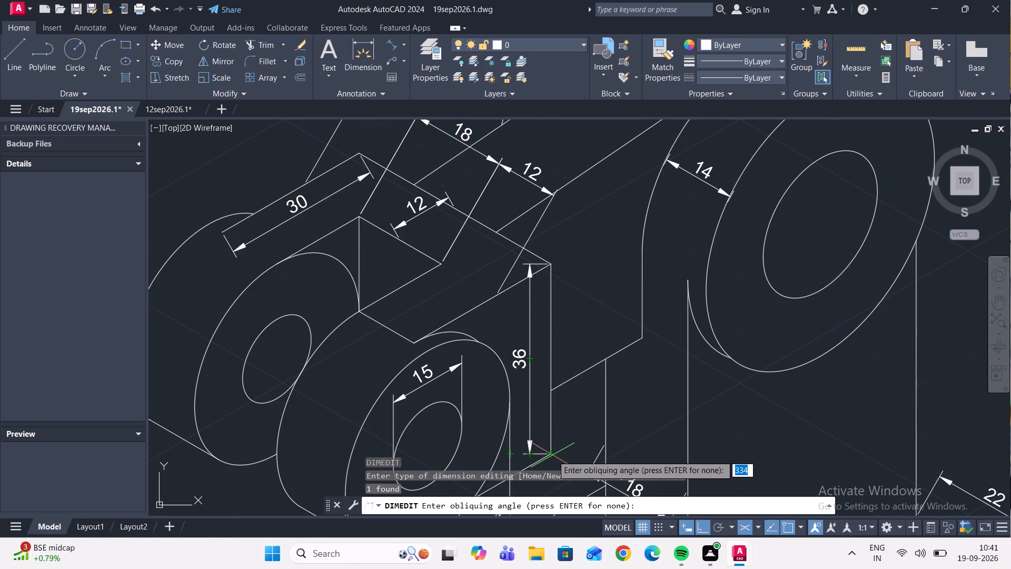
click(552, 455)
scroll(555, 452, down, 2)
scroll(547, 461, up, 2)
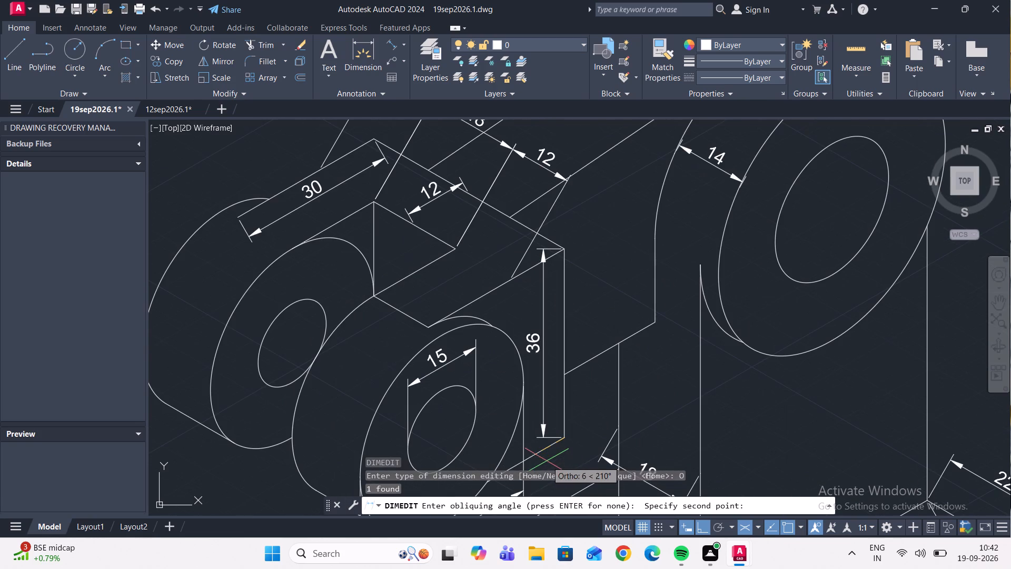
click(522, 458)
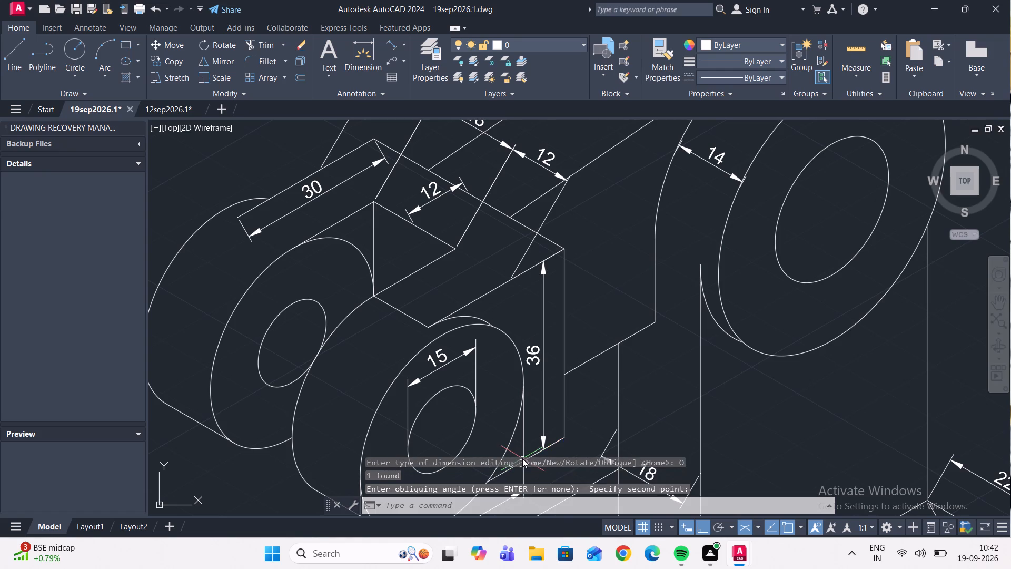
Oblique the near arm's 12 thickness dimension above the fork block to 30°, taking the angle from the arm's top outer edge.
scroll(544, 442, down, 2)
middle_drag(563, 353, 573, 415)
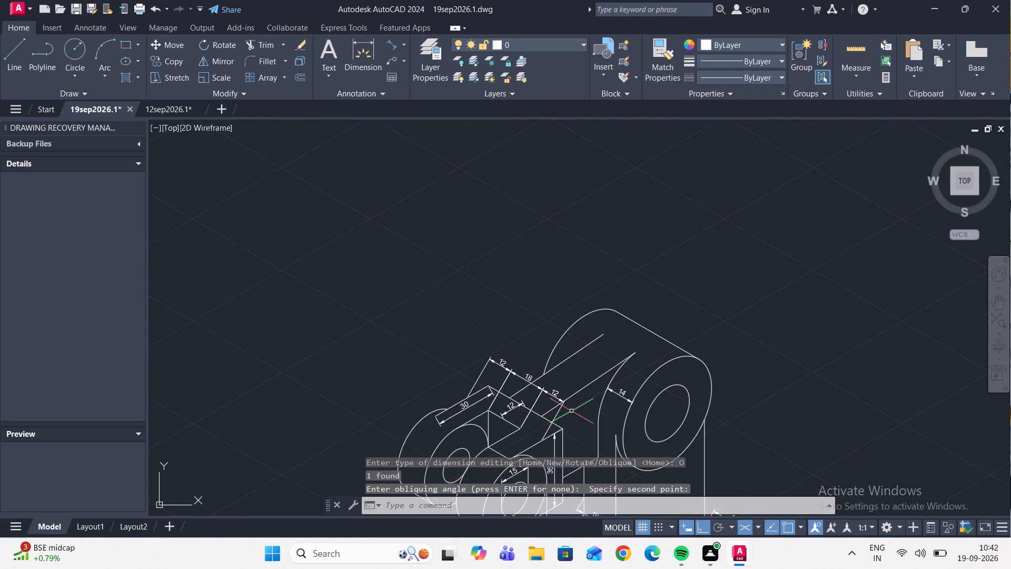
scroll(562, 409, up, 4)
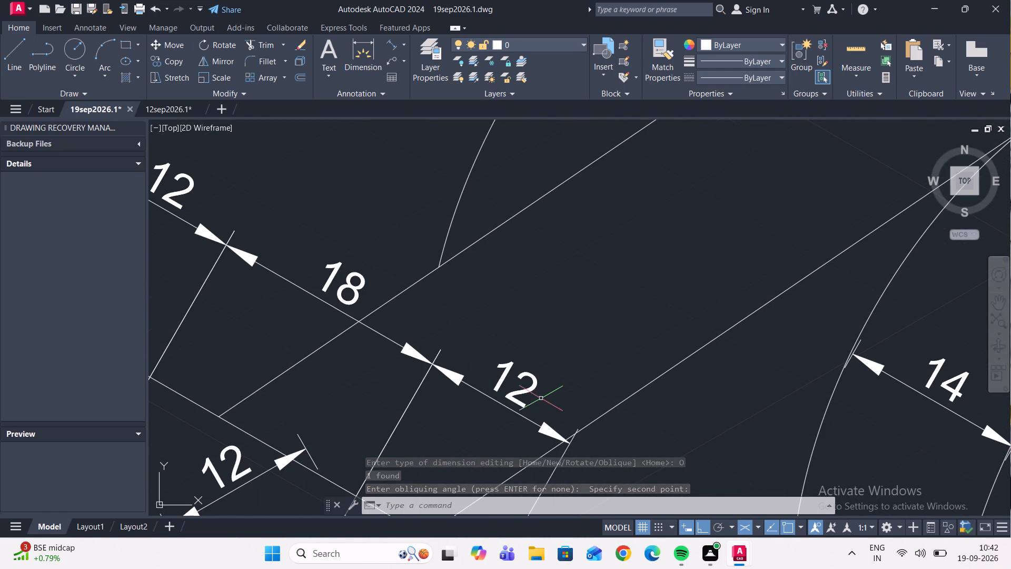
click(518, 409)
click(503, 438)
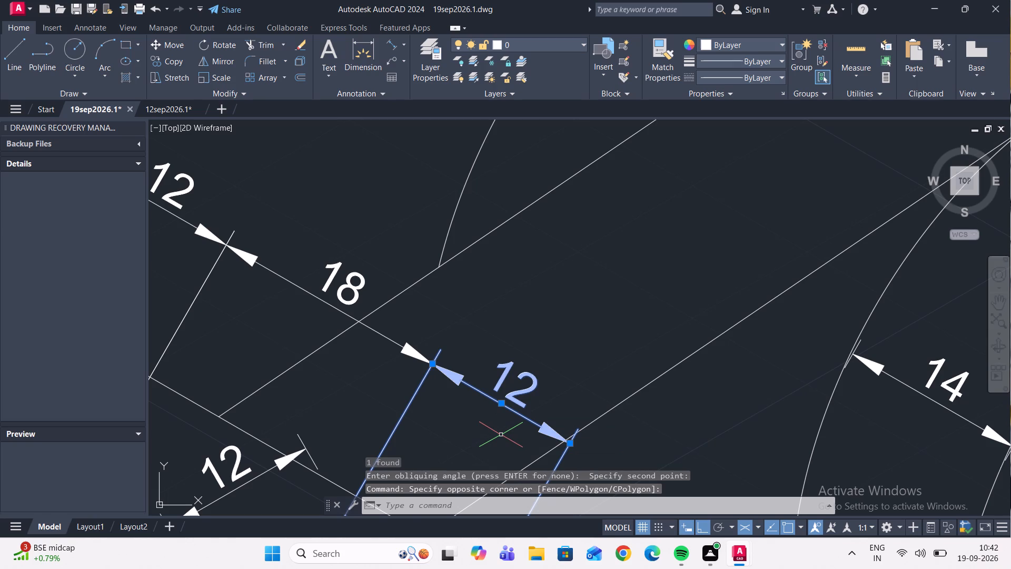
text(dime)
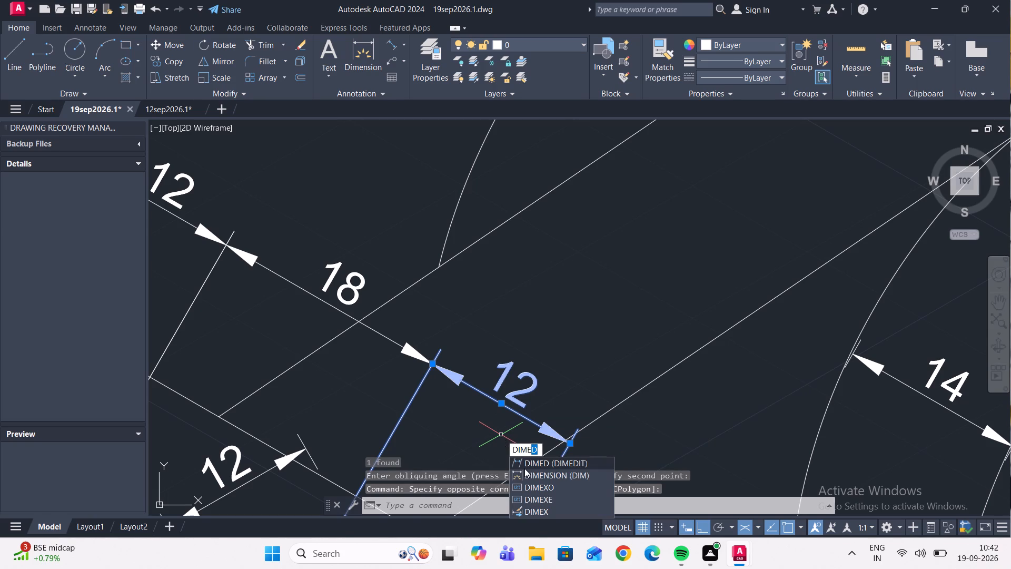
click(529, 466)
drag(569, 531, 529, 466)
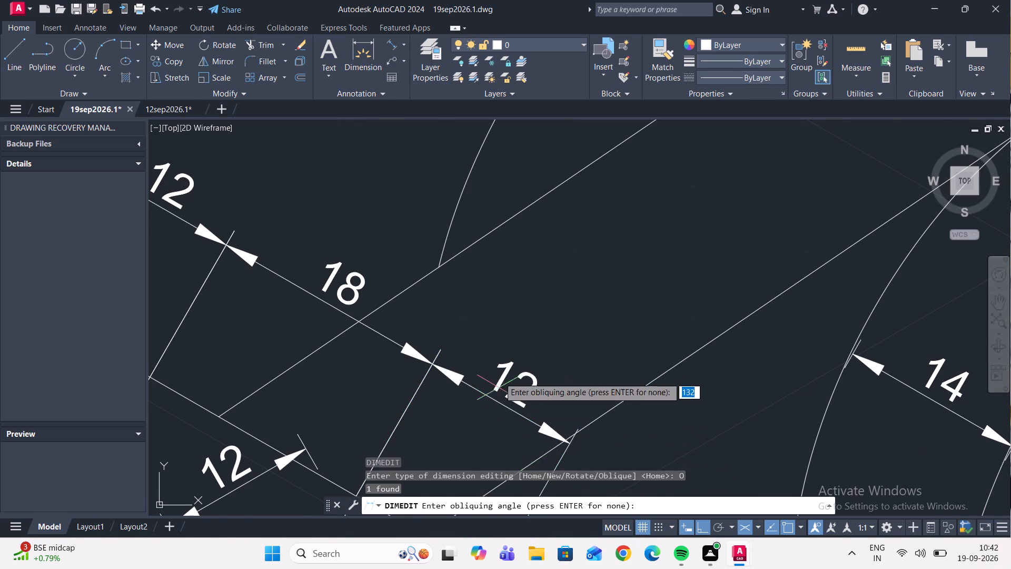
scroll(502, 372, down, 3)
scroll(481, 443, up, 2)
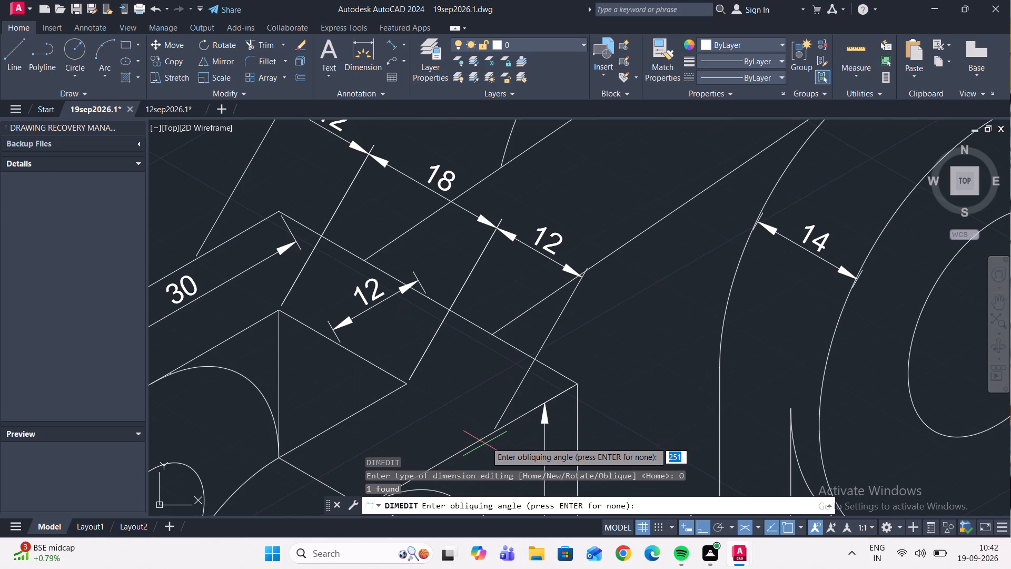
click(493, 430)
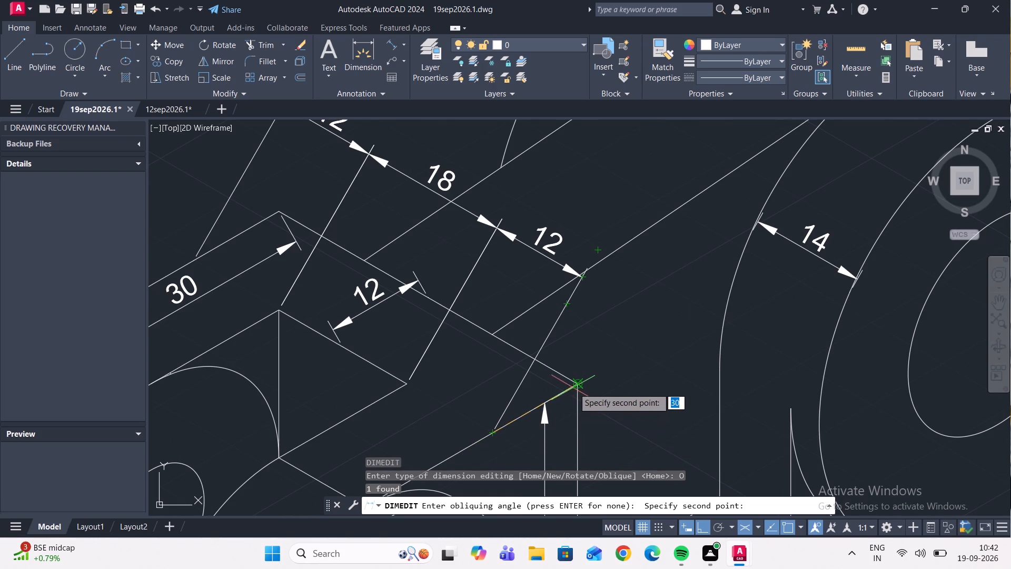
click(574, 386)
Move the near arm's 12 dimension text between its arrowheads on the dimension line.
middle_drag(578, 376, 587, 411)
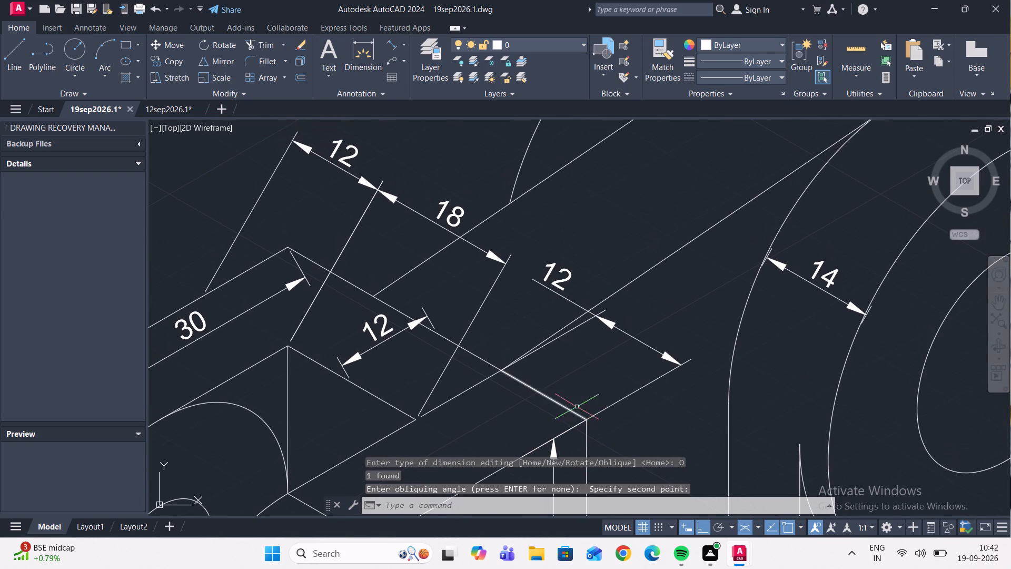
click(557, 283)
click(548, 289)
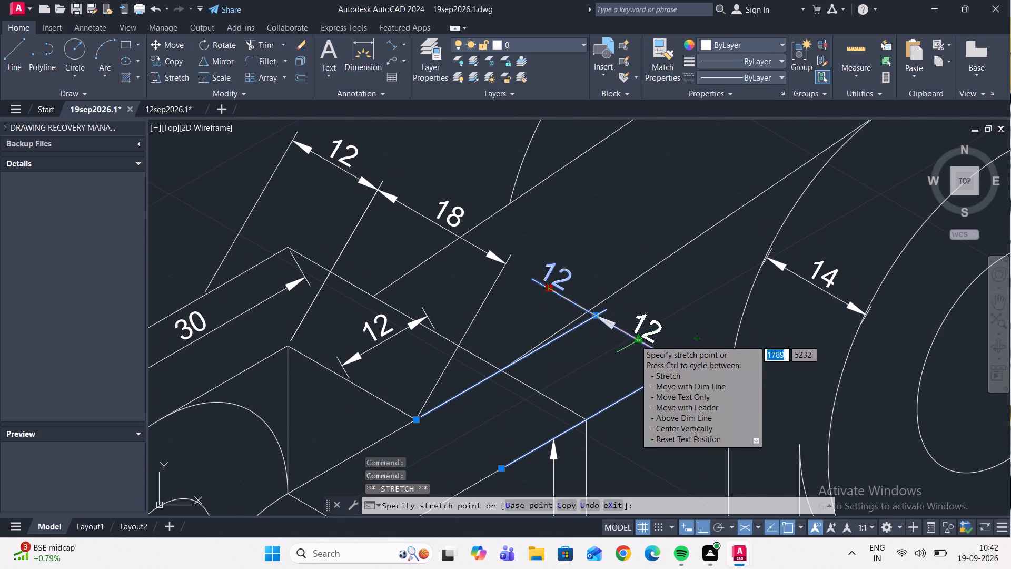
click(635, 340)
middle_drag(603, 348, 607, 370)
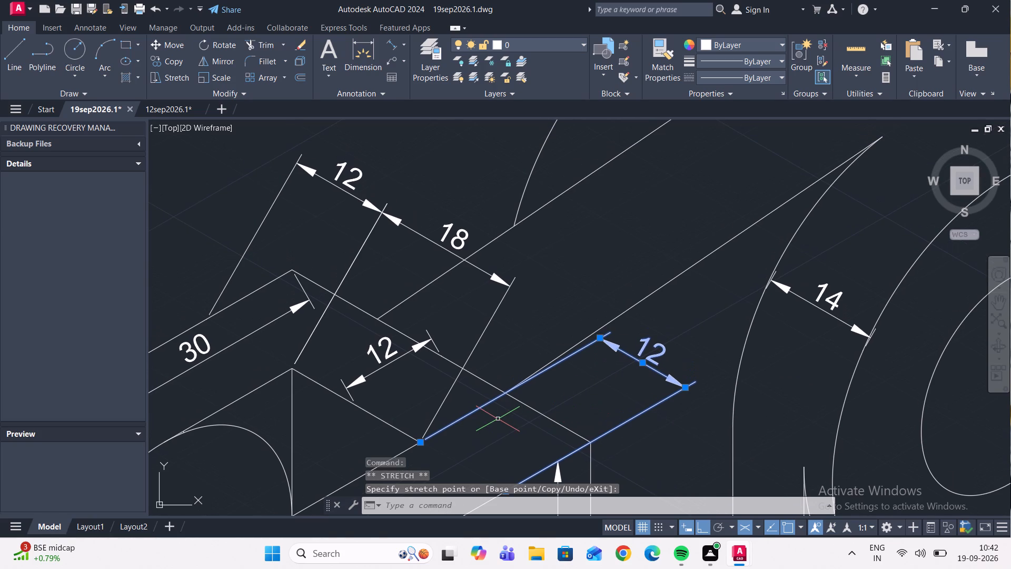
key(Escape)
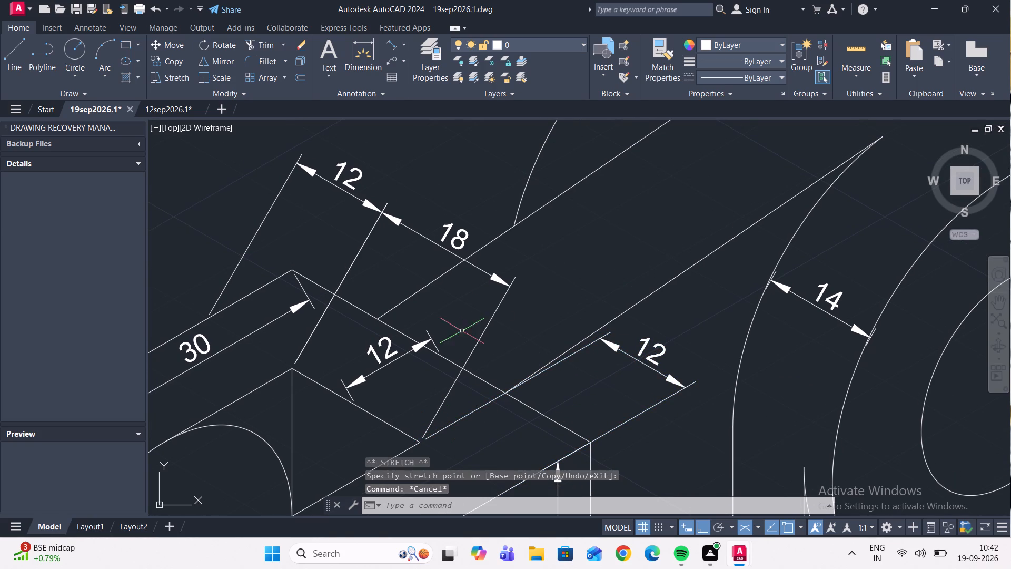
Oblique the 18 slot-width dimension above the fork block, taking the angle from the near arm's top inner edge.
drag(540, 315, 537, 309)
click(466, 273)
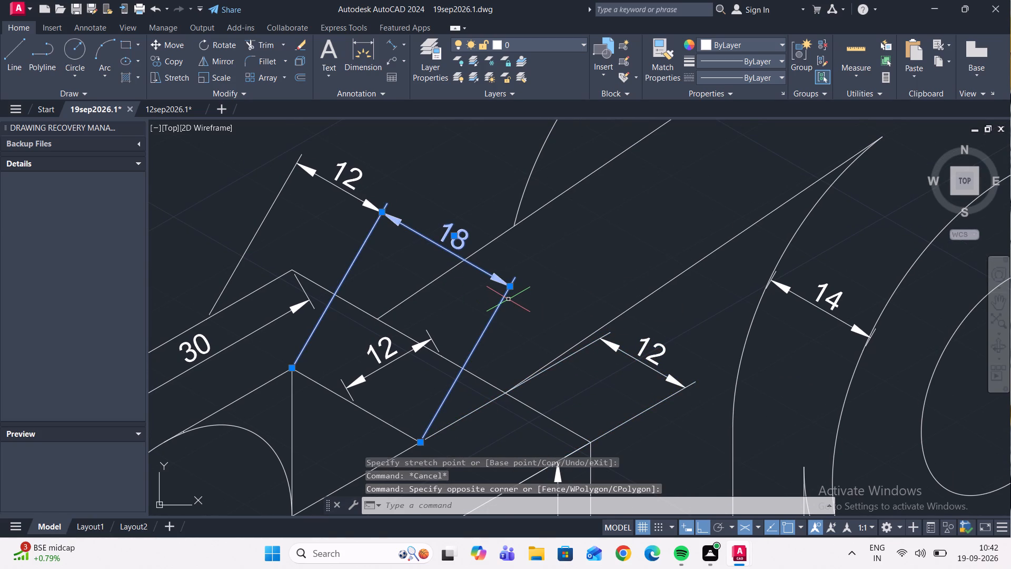
text(dime)
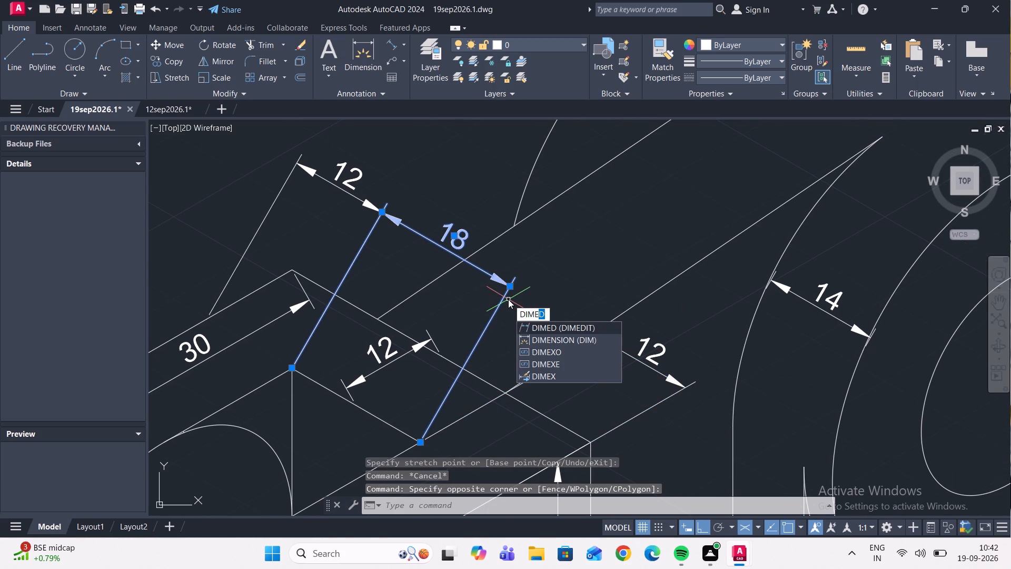
click(554, 330)
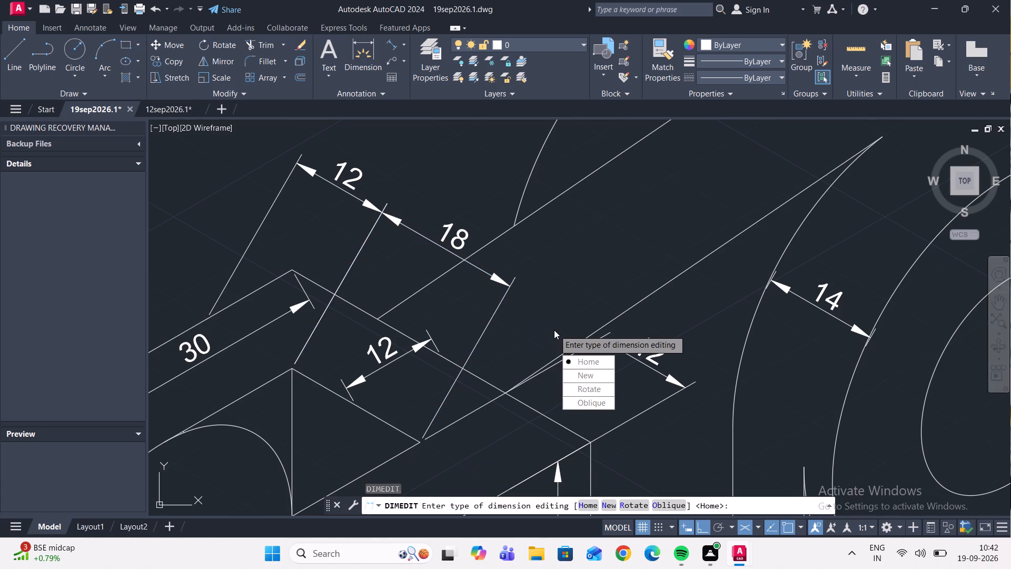
drag(604, 402, 554, 330)
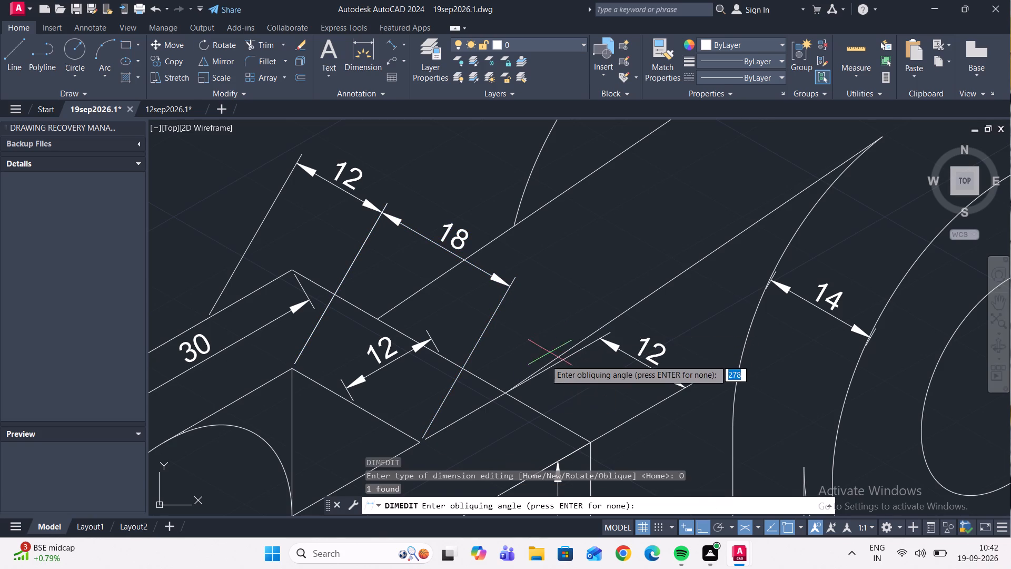
click(419, 443)
click(507, 393)
Oblique the far arm's 12 thickness dimension above the fork block to 30°, taking the angle from the arm's top inner edge.
middle_drag(520, 365, 528, 380)
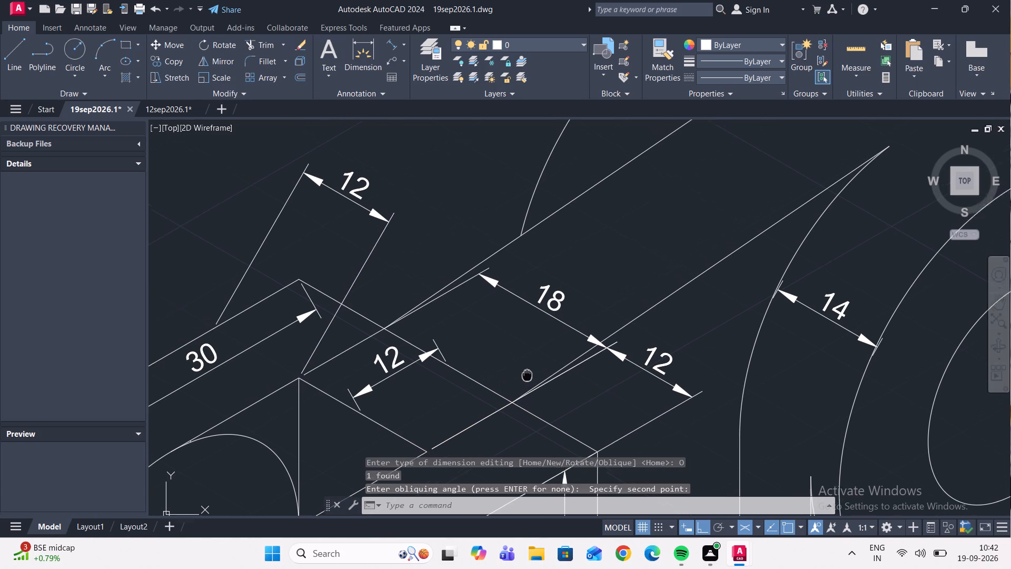
middle_drag(528, 380, 532, 392)
middle_drag(453, 323, 468, 341)
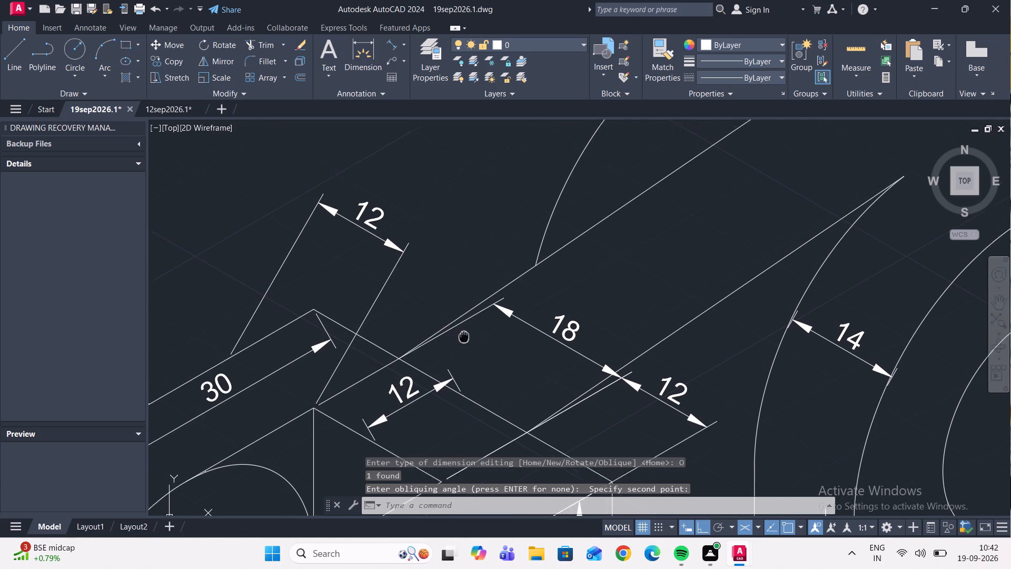
middle_drag(468, 341, 490, 356)
middle_drag(488, 366, 569, 438)
click(511, 377)
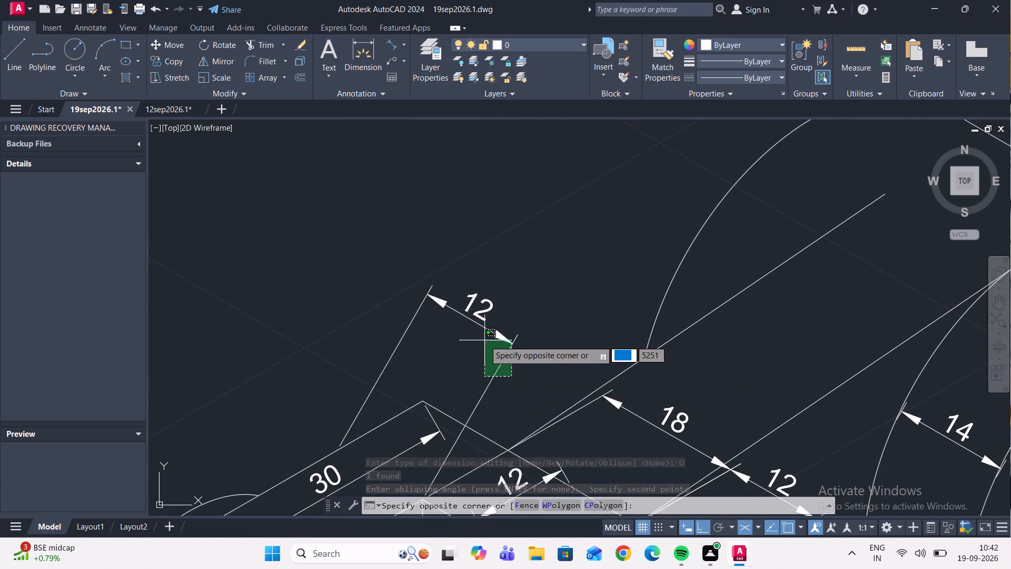
click(484, 340)
text(dime)
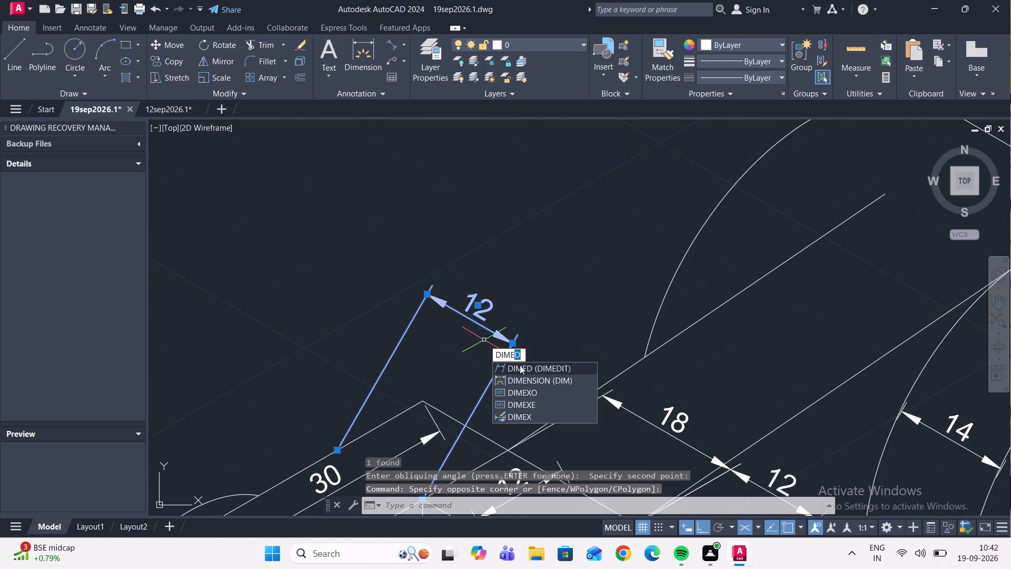
click(525, 365)
drag(544, 440, 525, 365)
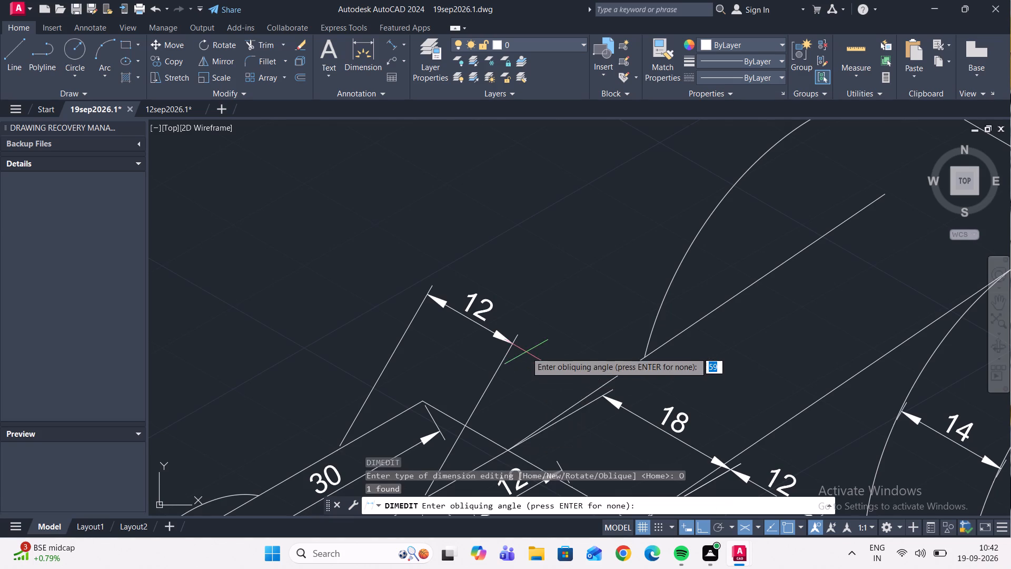
scroll(526, 352, down, 2)
scroll(494, 397, up, 2)
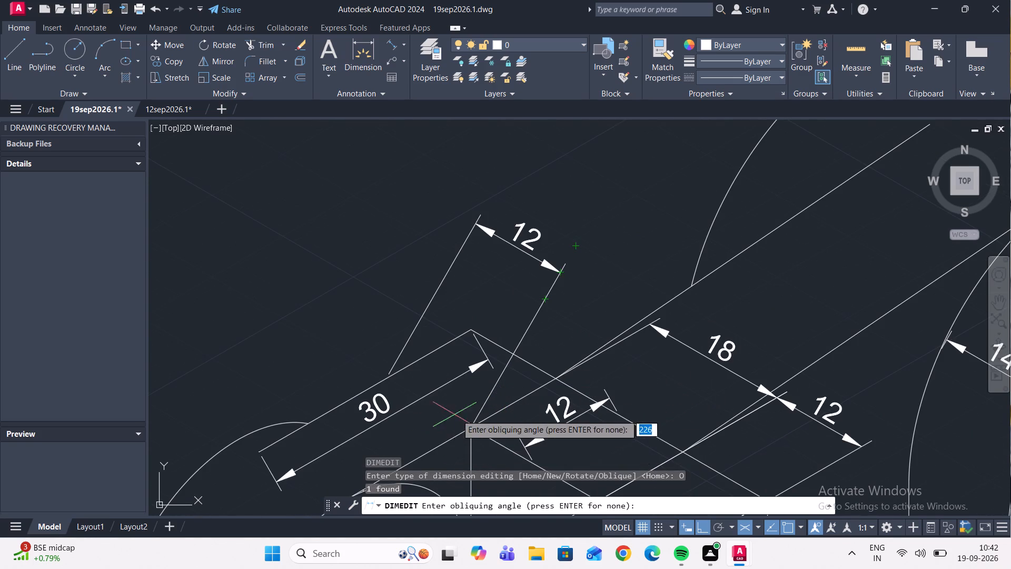
scroll(467, 410, up, 1)
scroll(536, 334, down, 4)
scroll(539, 357, up, 3)
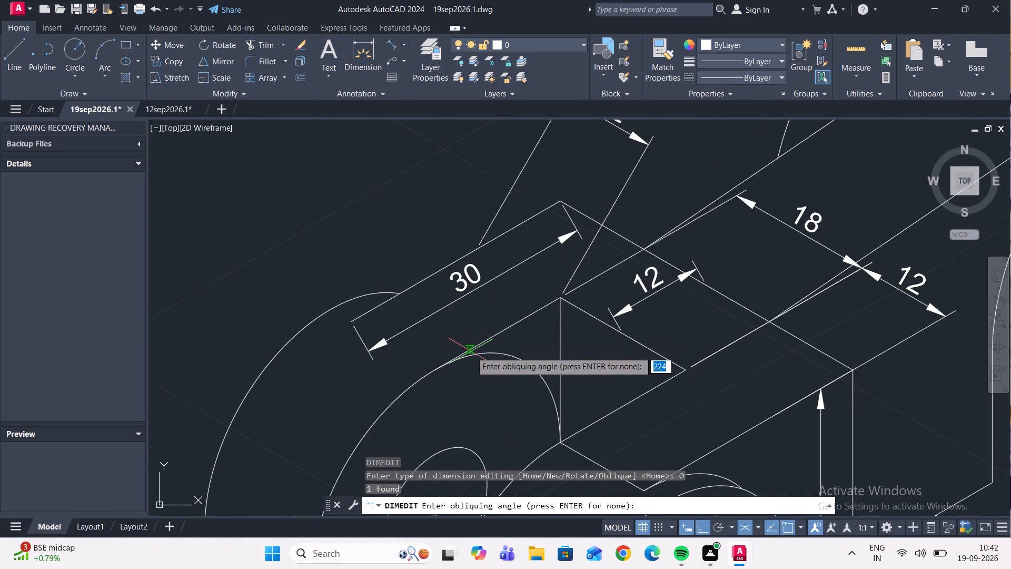
click(472, 348)
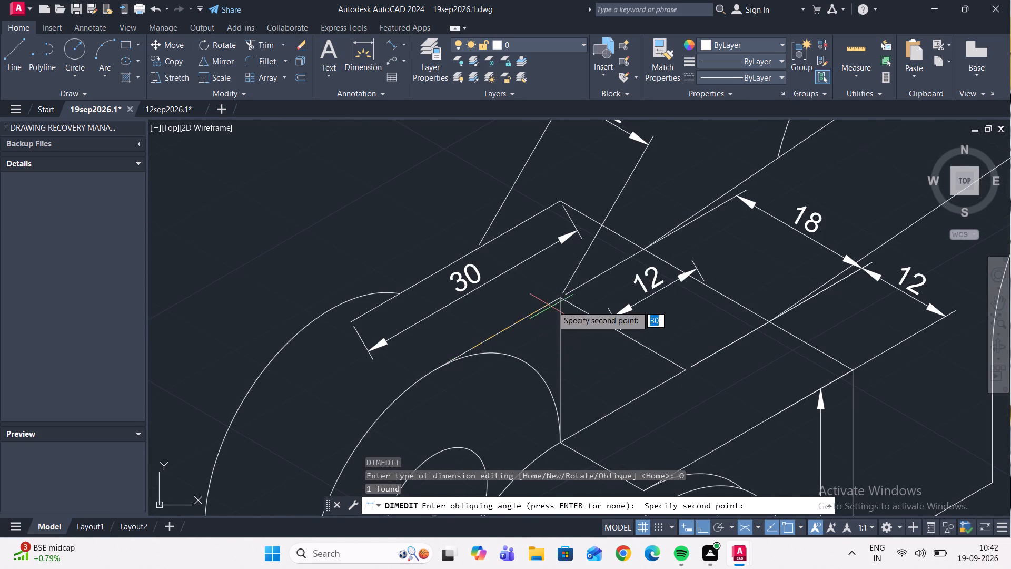
click(562, 298)
Oblique the far arm's 30 length dimension to 330°, taking the angle along the fork block's top back edge from its far corner.
scroll(601, 288, down, 2)
middle_drag(647, 271, 579, 284)
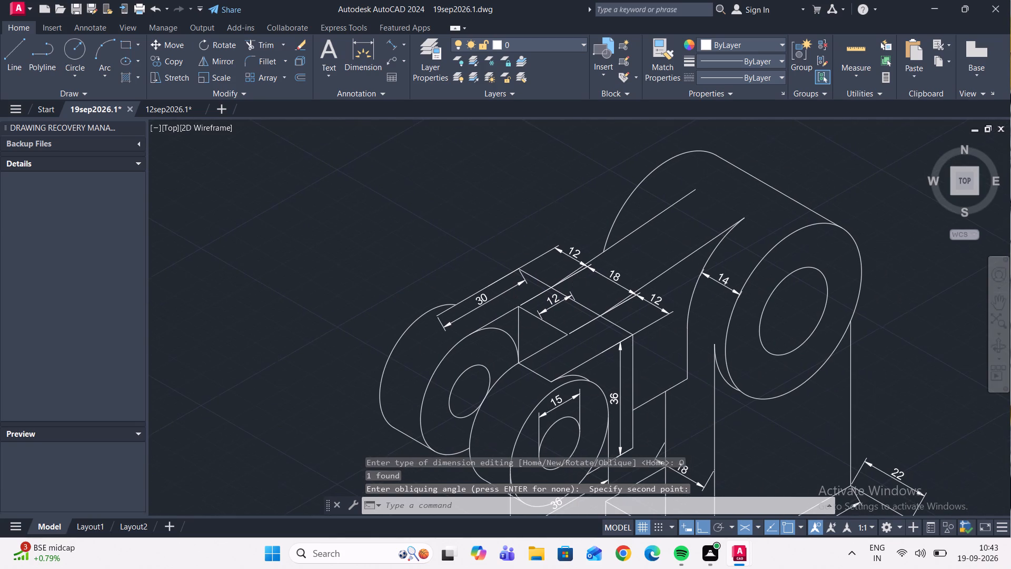
scroll(598, 292, up, 1)
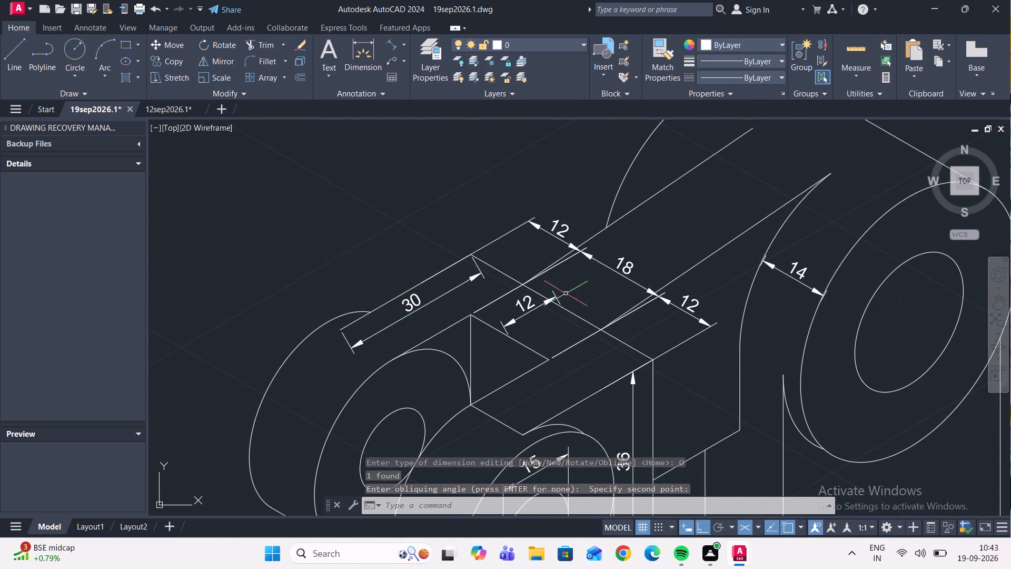
scroll(479, 290, up, 3)
click(498, 267)
click(411, 228)
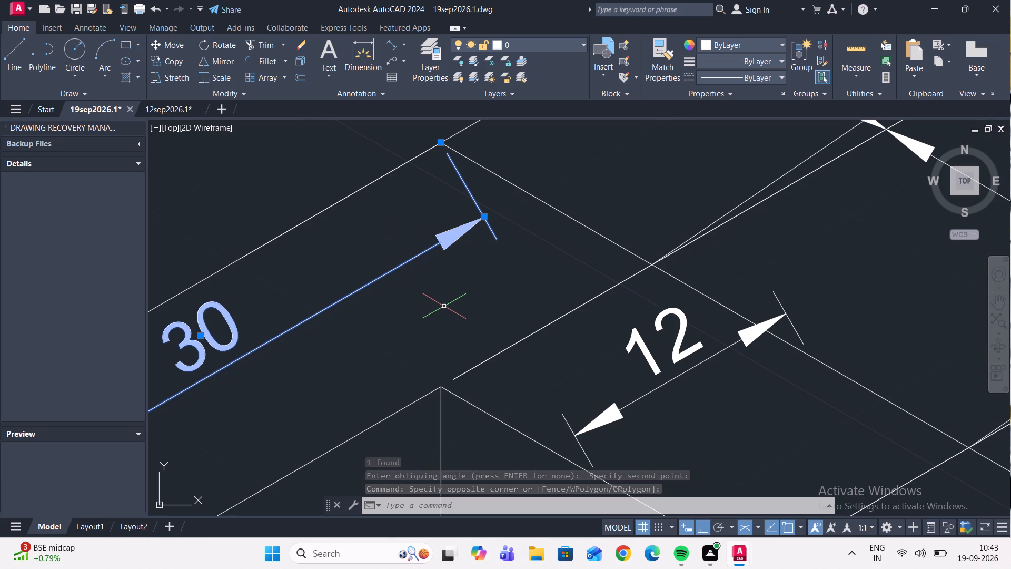
text(di)
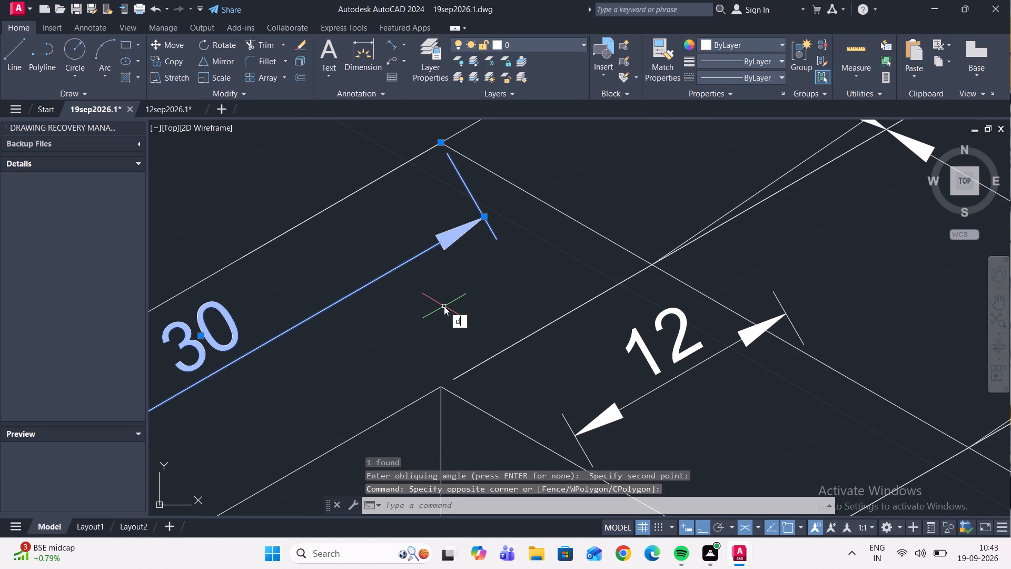
key(m)
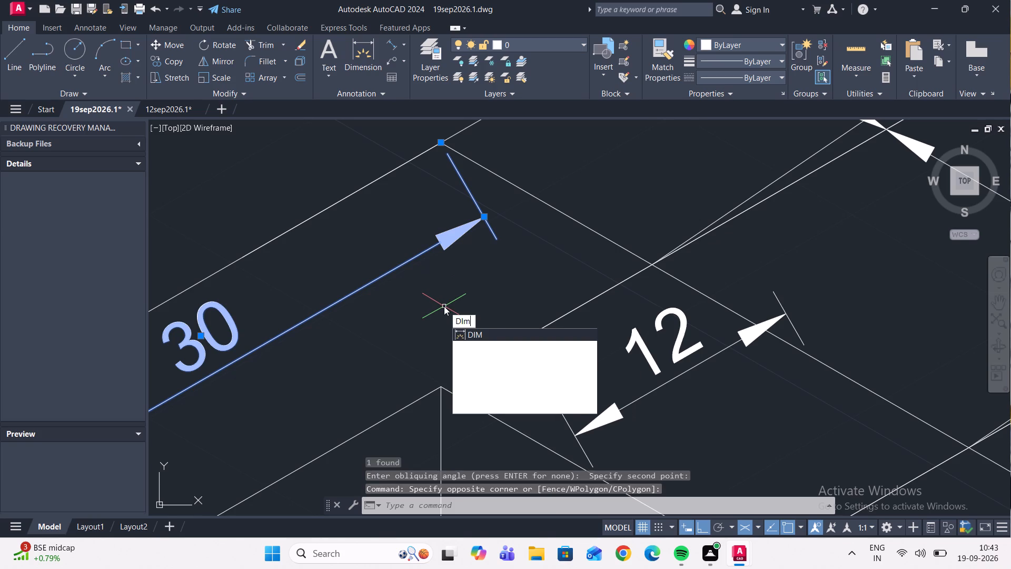
text(ed)
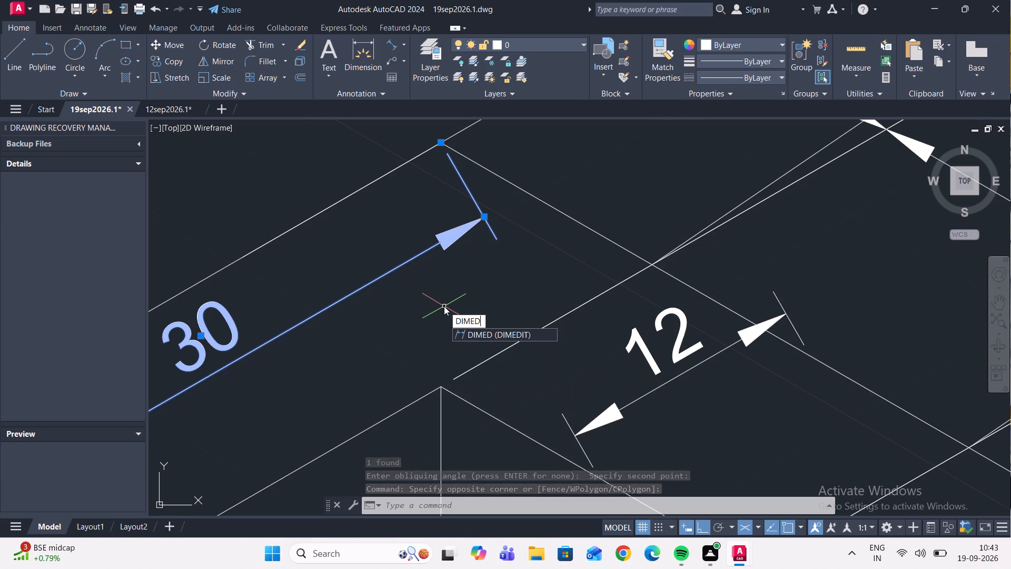
click(510, 329)
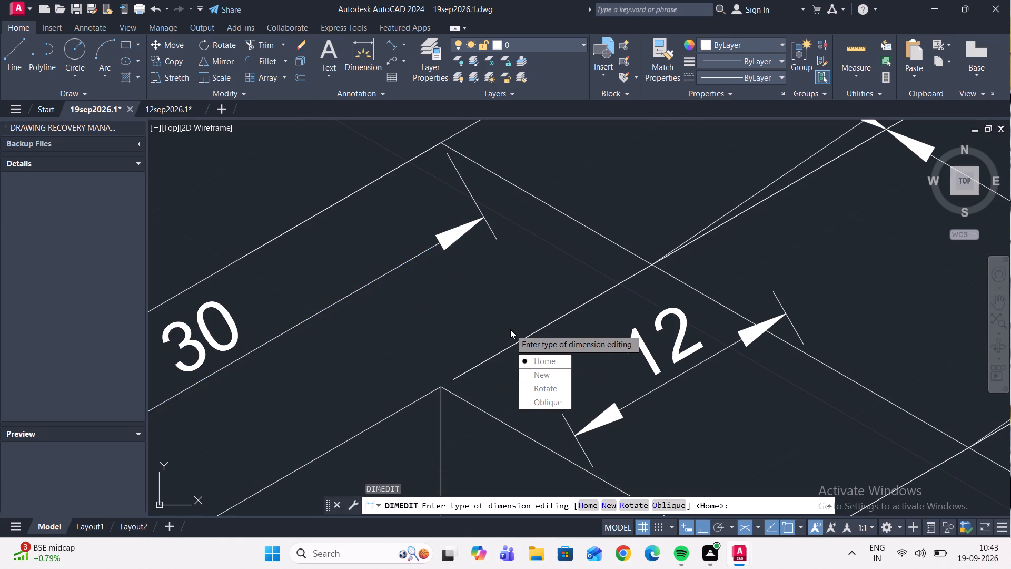
drag(553, 400, 510, 329)
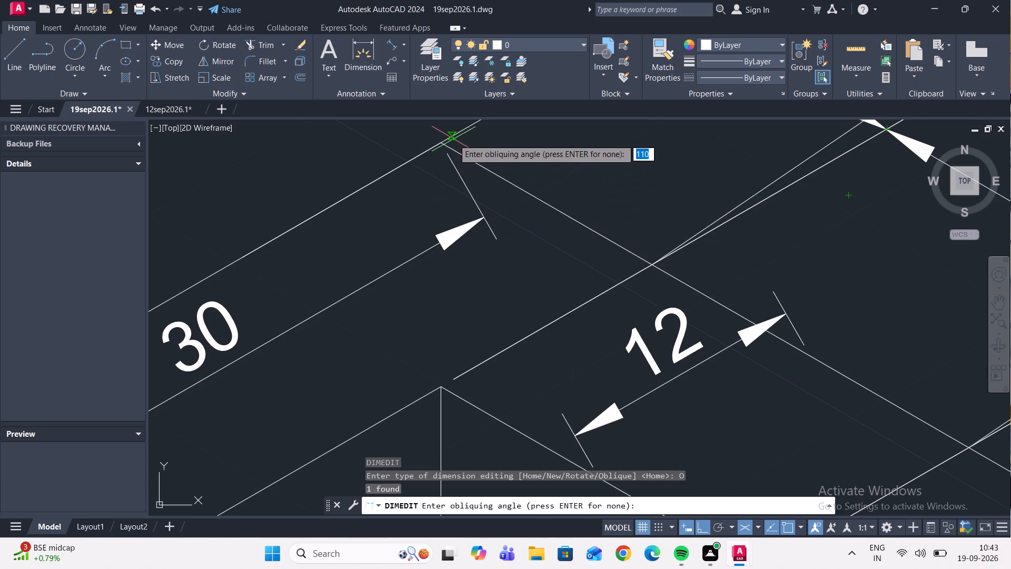
click(443, 144)
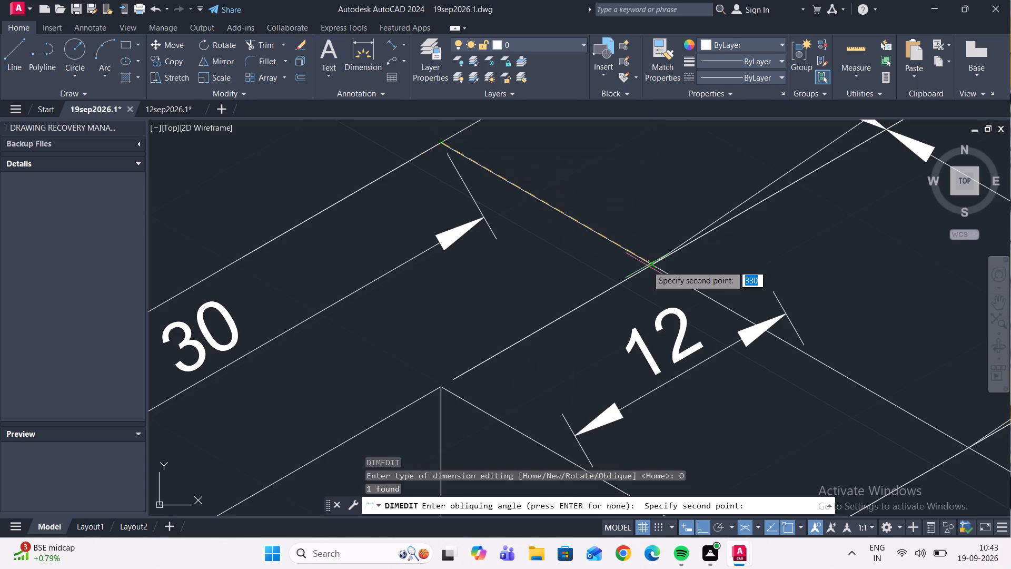
click(650, 264)
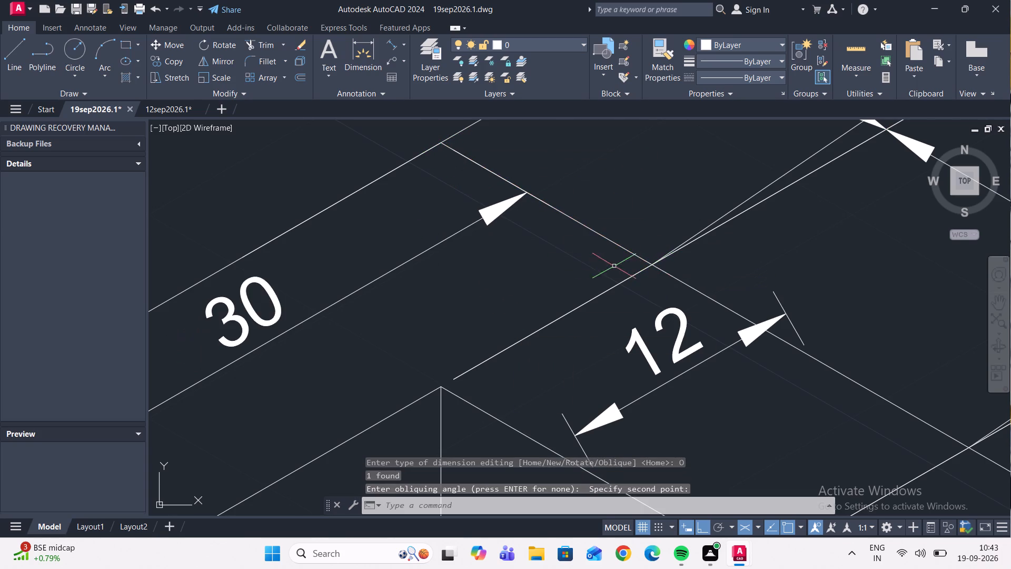
Oblique the 12 dimension between the slot end and the block's back edge to 150°, taking the angle from the slot's end edge.
scroll(556, 240, down, 3)
middle_drag(496, 273, 457, 231)
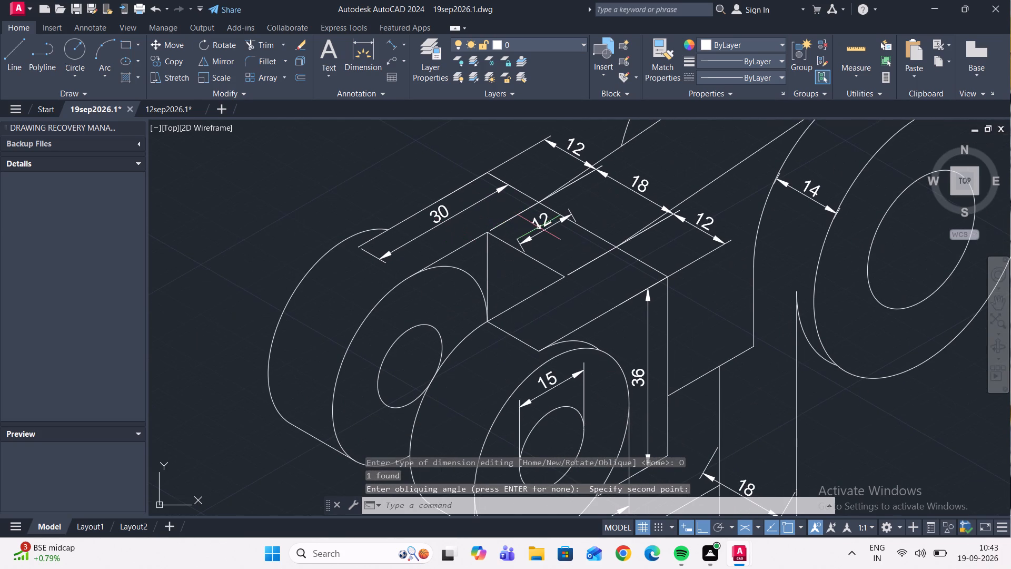
scroll(549, 230, up, 1)
drag(554, 235, 554, 229)
click(529, 208)
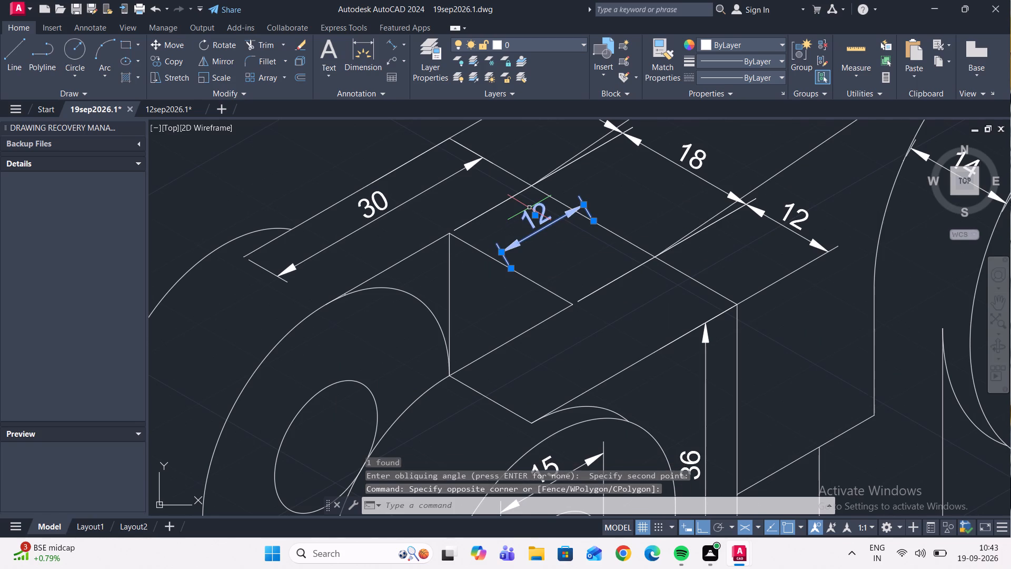
text(dim)
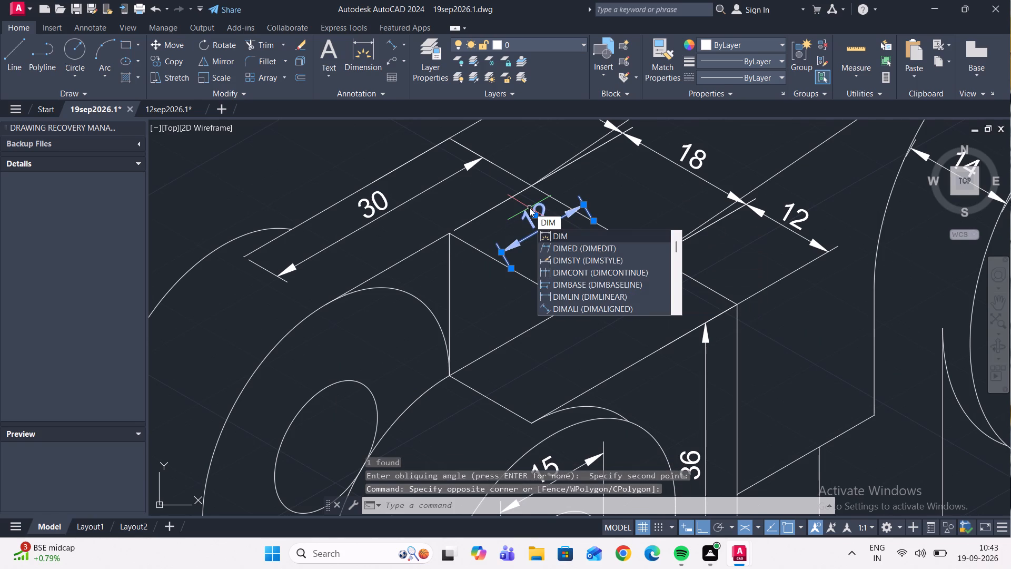
click(584, 247)
drag(626, 326, 584, 247)
click(569, 304)
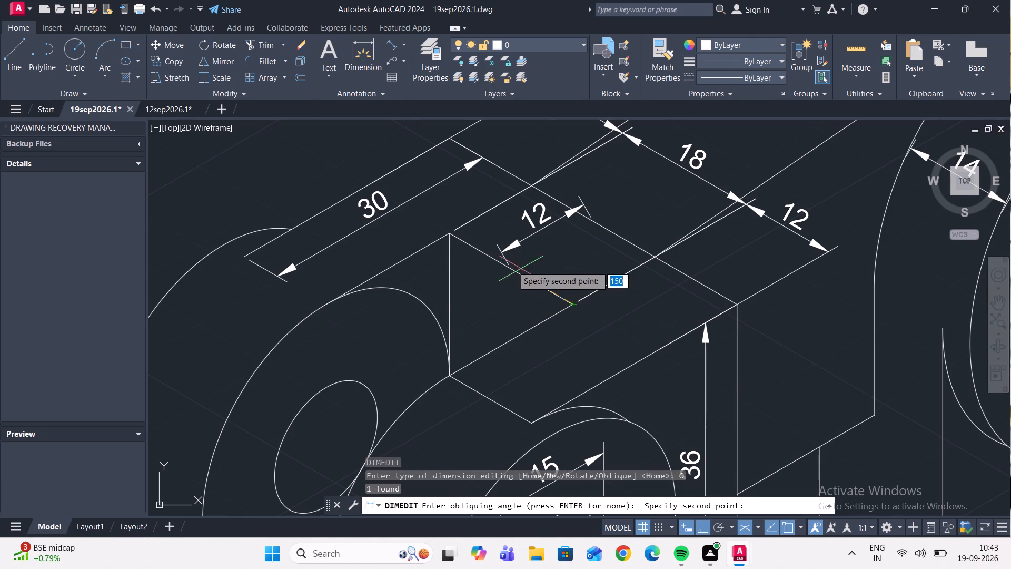
click(453, 236)
Oblique the upright's 18 thickness dimension along the vertical, taking the angle from two points on the upright's near vertical edge.
scroll(475, 228, down, 2)
middle_drag(482, 239, 442, 228)
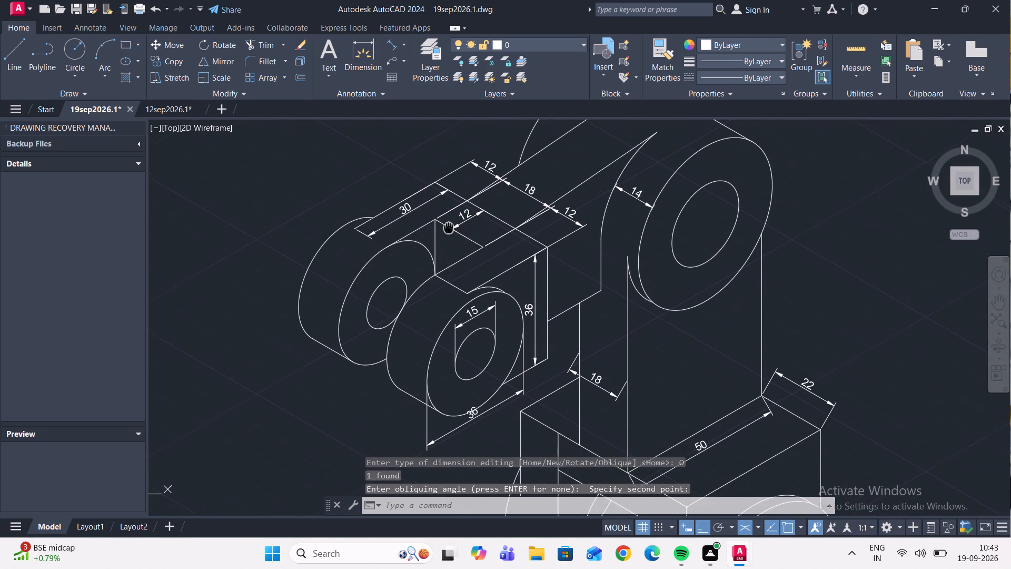
middle_drag(442, 228, 437, 228)
scroll(479, 176, up, 2)
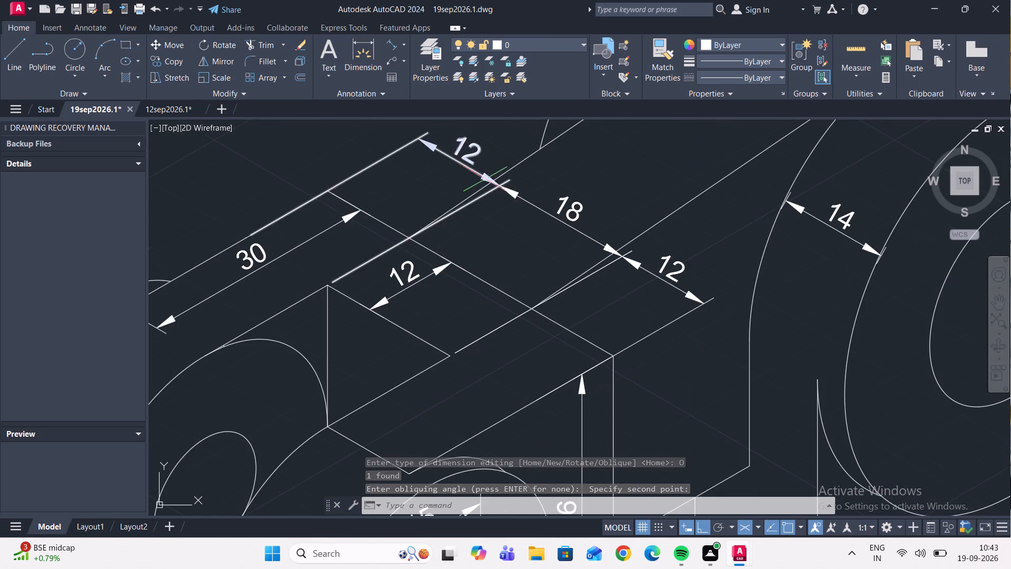
scroll(490, 183, down, 2)
middle_drag(497, 213, 500, 197)
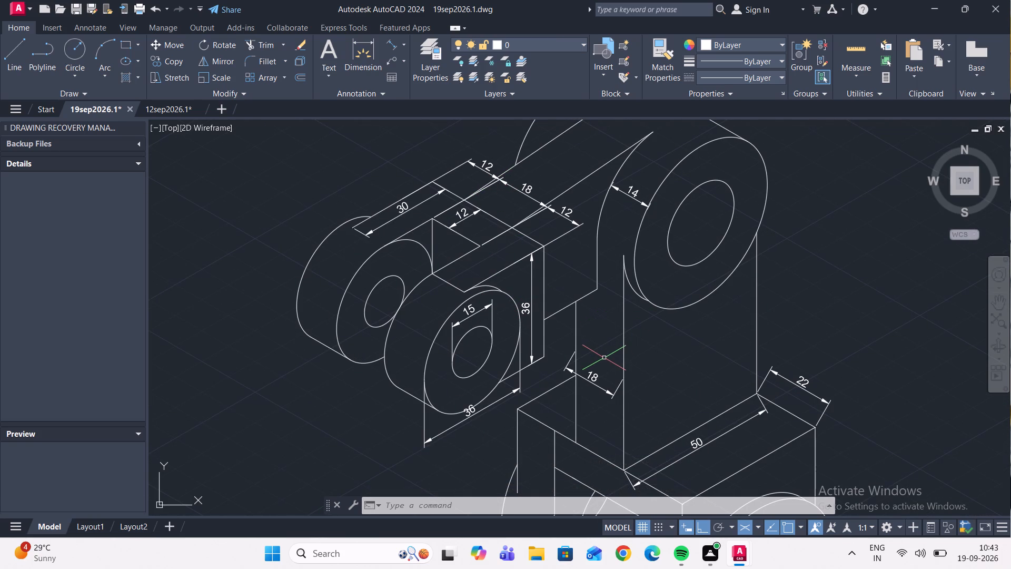
middle_drag(604, 357, 584, 295)
scroll(579, 318, up, 2)
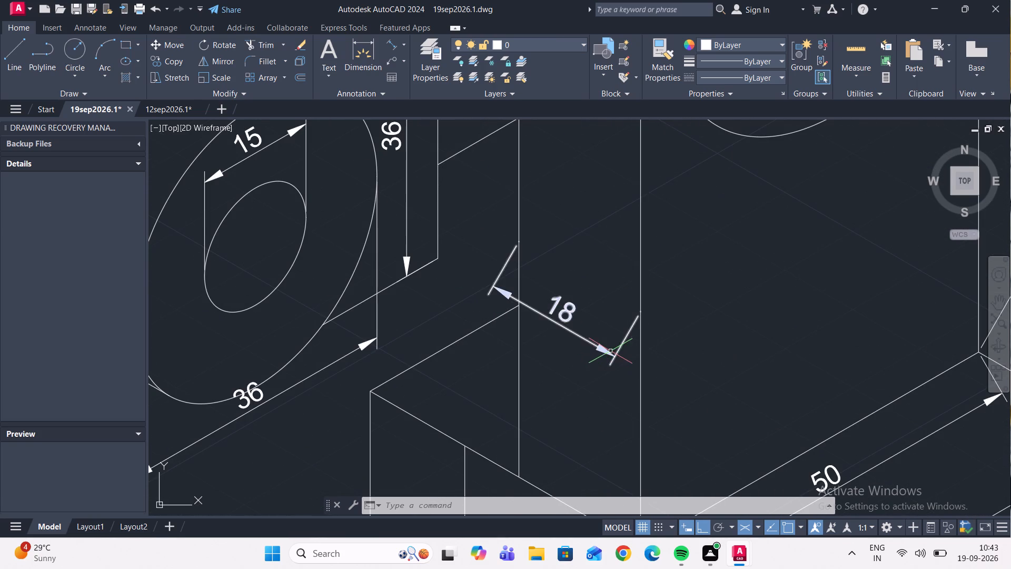
click(610, 349)
click(598, 354)
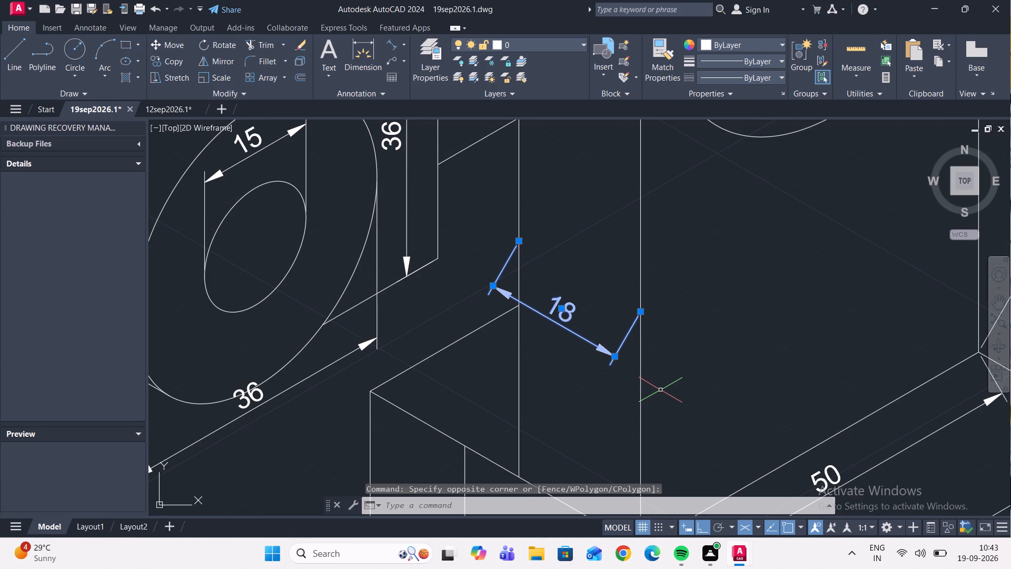
text(dimed)
click(711, 420)
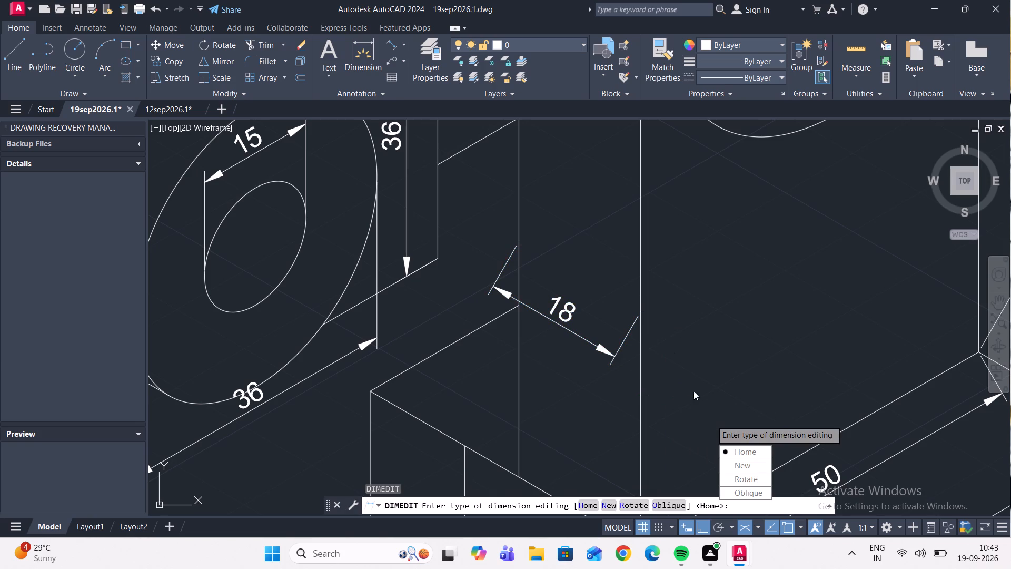
drag(739, 495, 711, 420)
scroll(665, 314, down, 1)
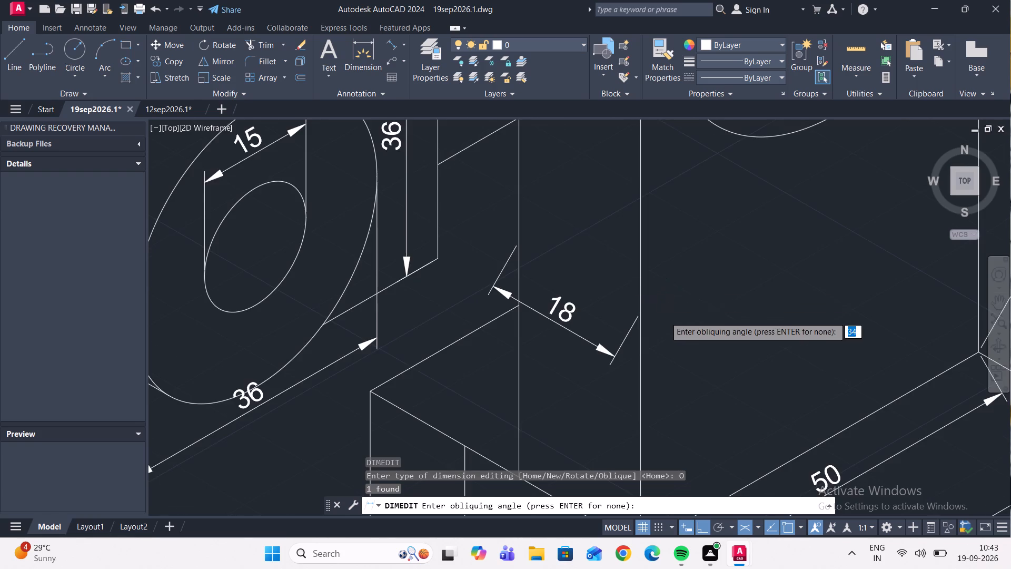
scroll(665, 317, down, 1)
click(657, 243)
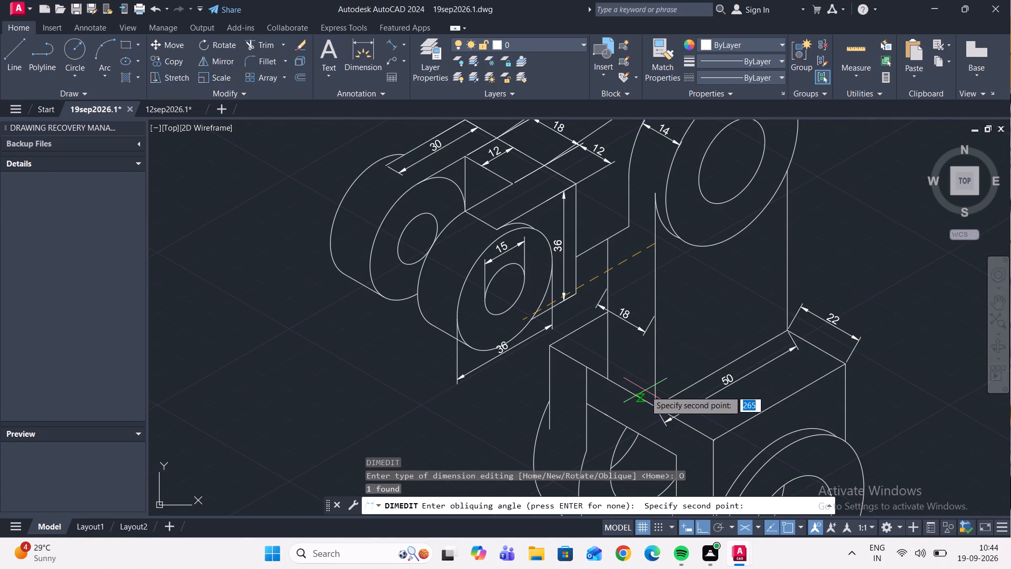
click(653, 385)
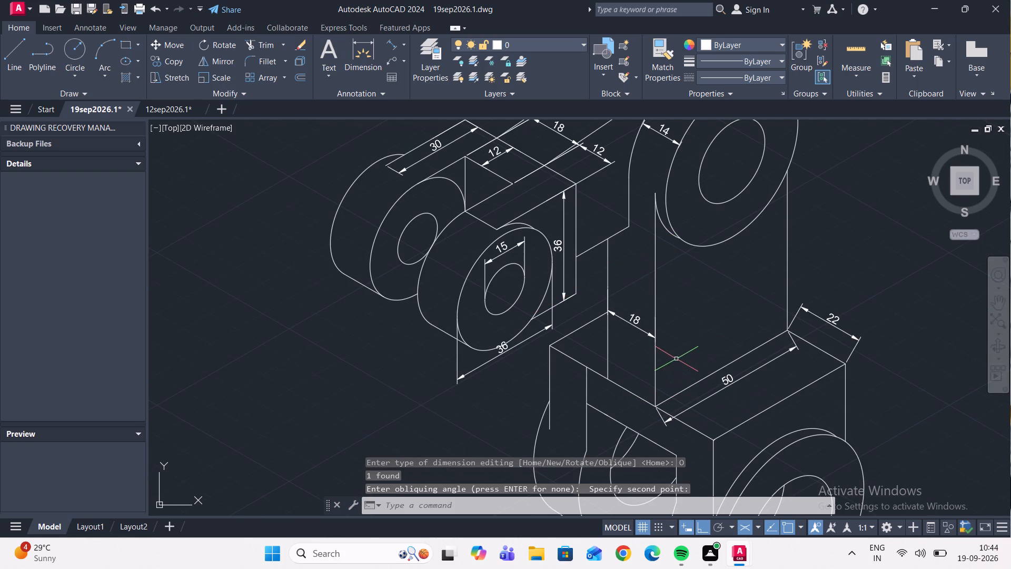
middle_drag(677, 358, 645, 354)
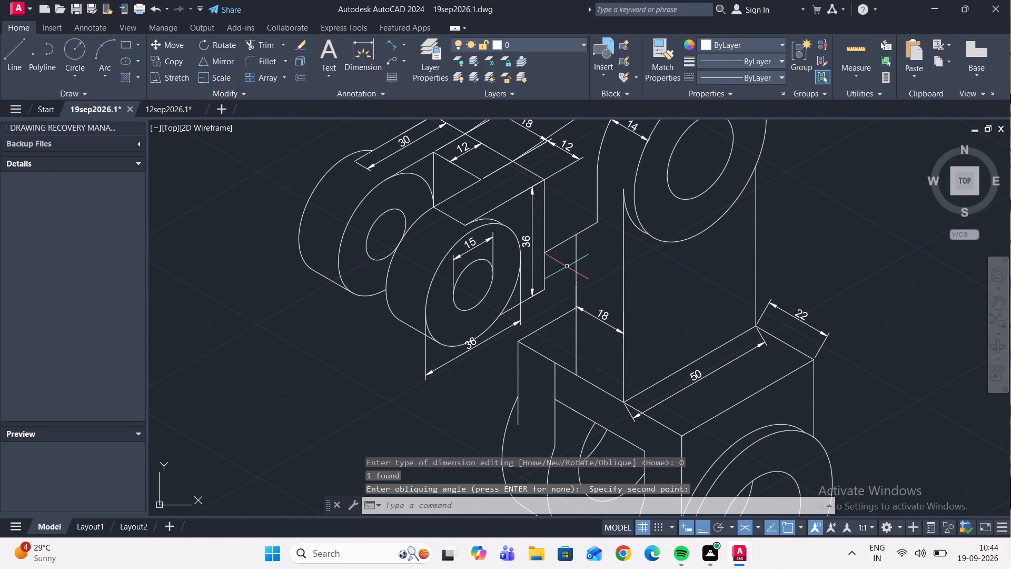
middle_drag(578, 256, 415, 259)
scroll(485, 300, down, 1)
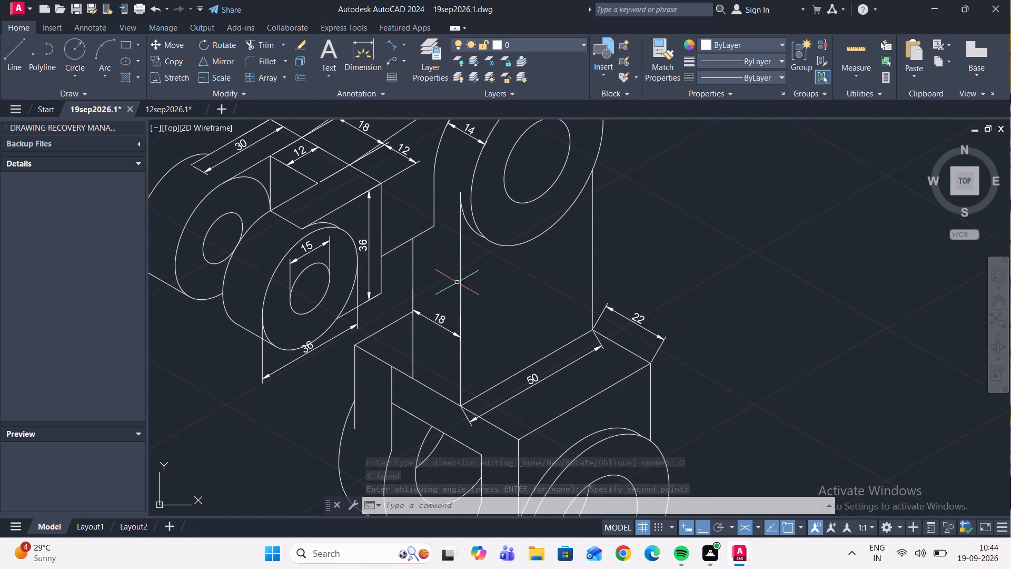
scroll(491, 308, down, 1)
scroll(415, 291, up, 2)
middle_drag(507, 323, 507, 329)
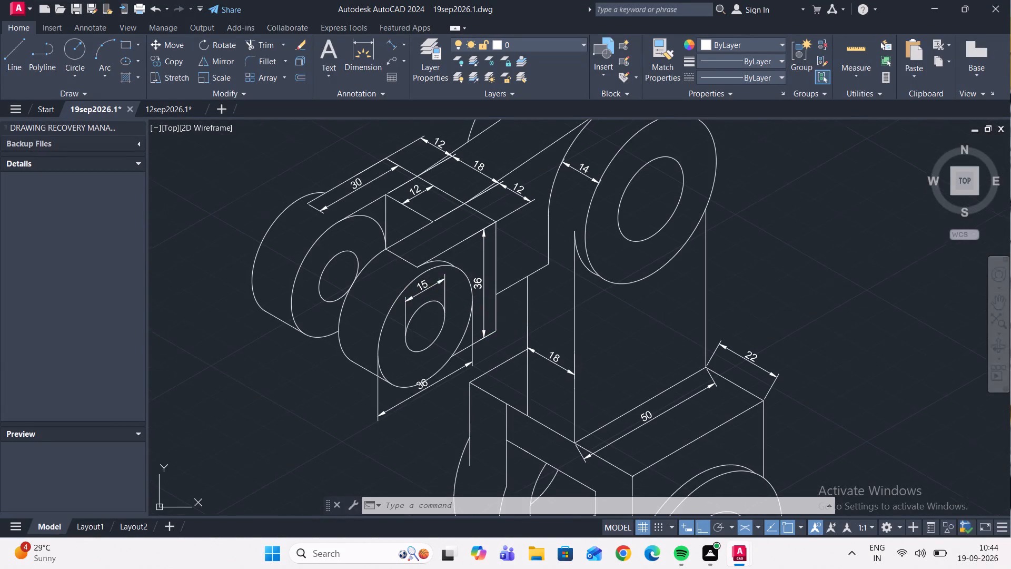
Oblique the base block's 50 length dimension to 330°, taking the angle along the top end edge from the upright's near bottom corner.
middle_drag(507, 329, 379, 392)
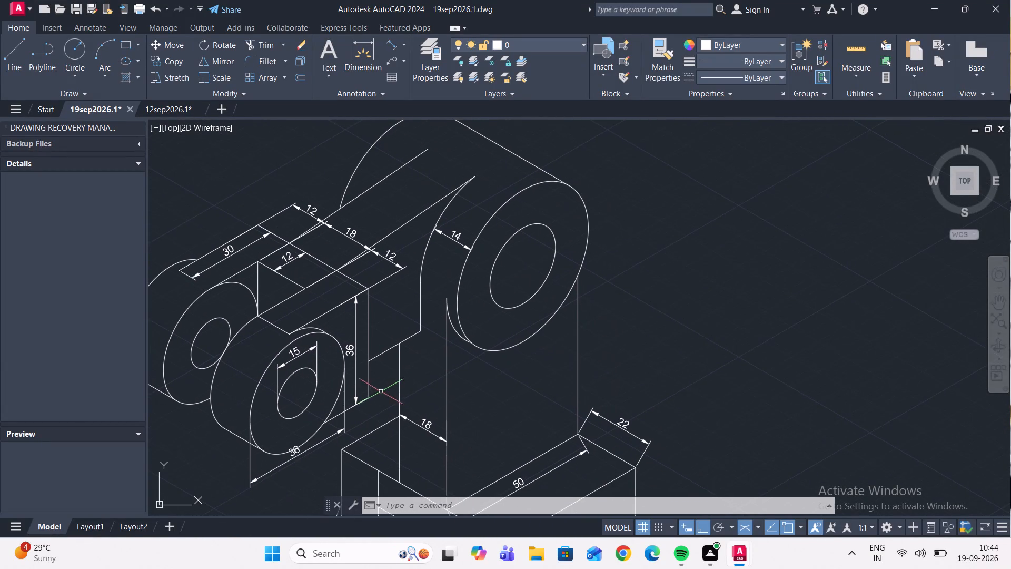
scroll(392, 357, down, 2)
middle_drag(398, 400, 379, 361)
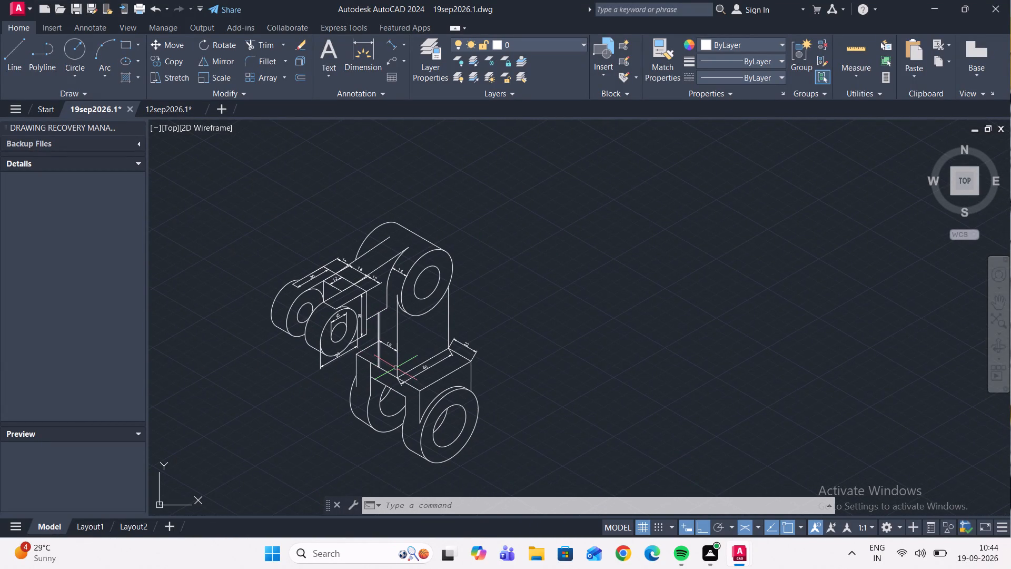
scroll(395, 368, up, 2)
scroll(440, 386, up, 2)
click(450, 382)
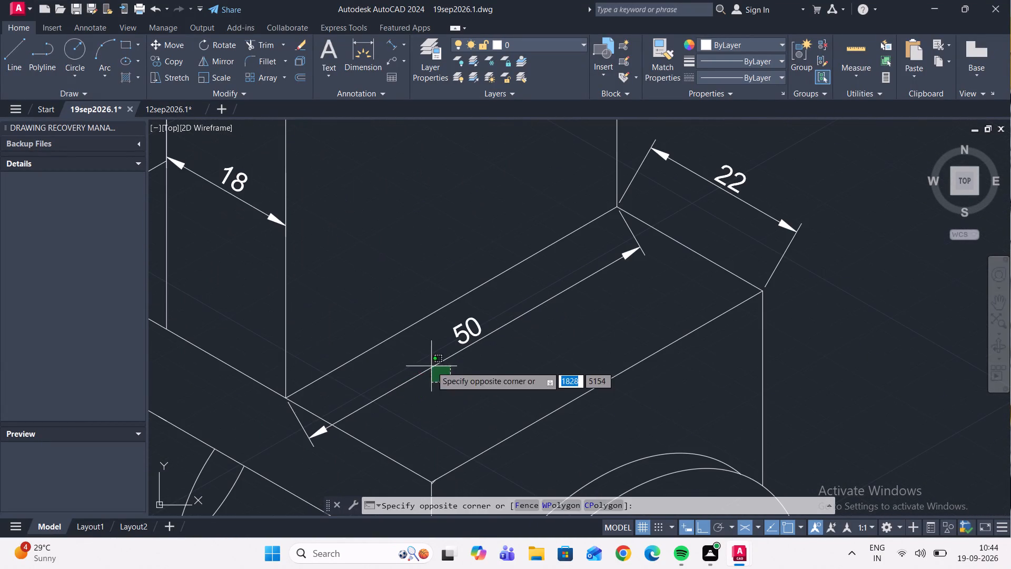
click(408, 354)
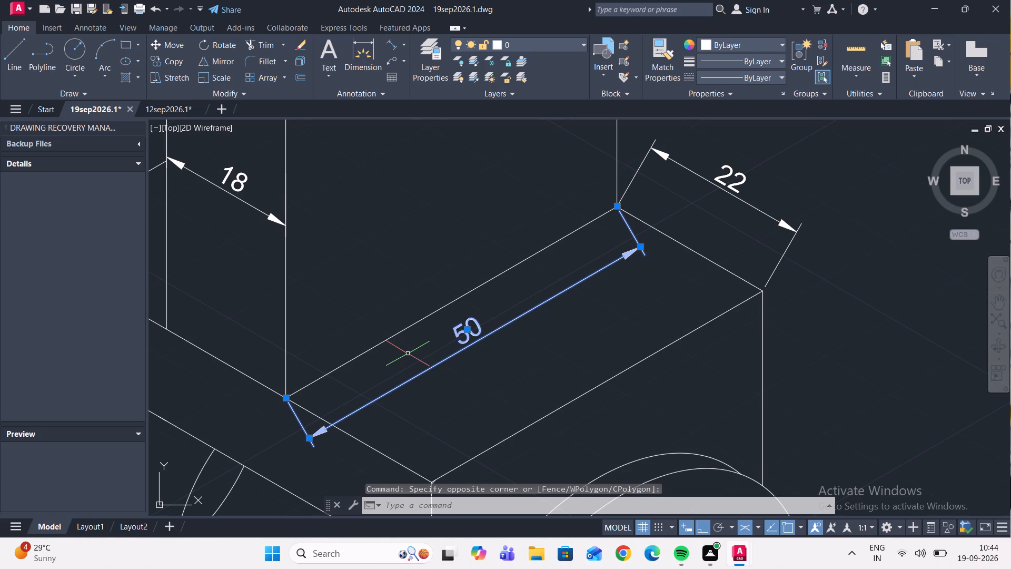
text(diimed)
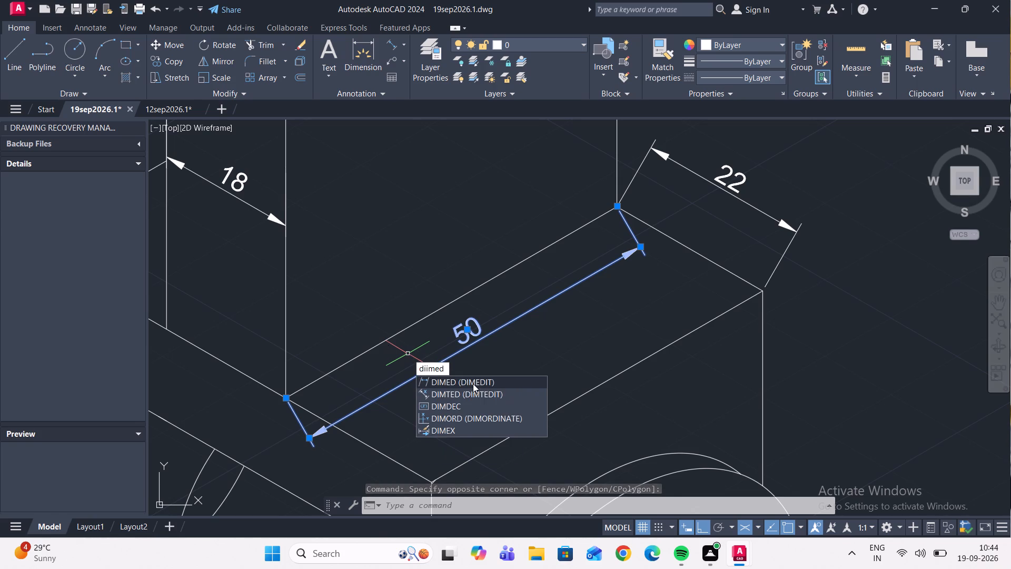
click(473, 384)
drag(519, 453, 471, 384)
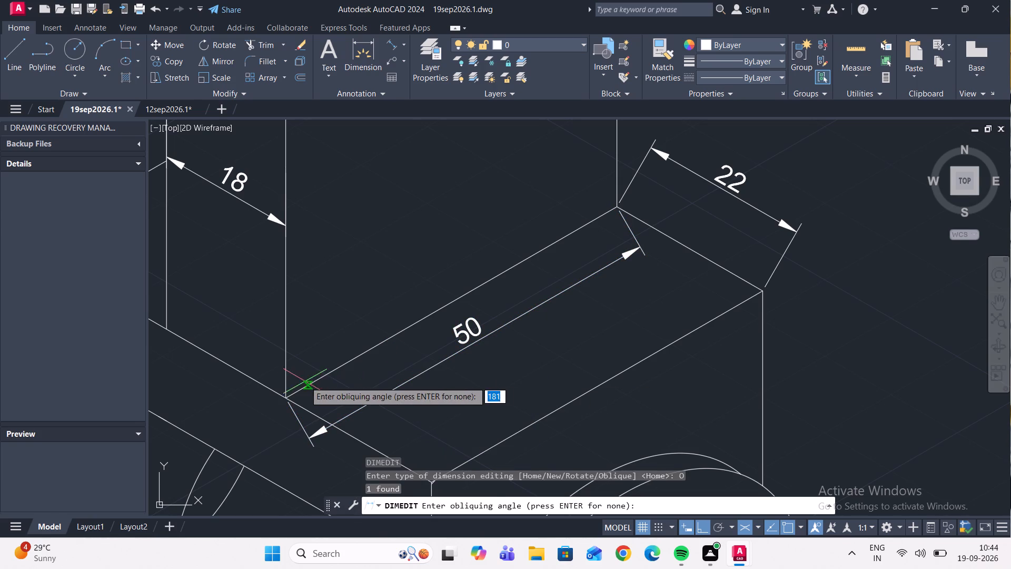
click(285, 400)
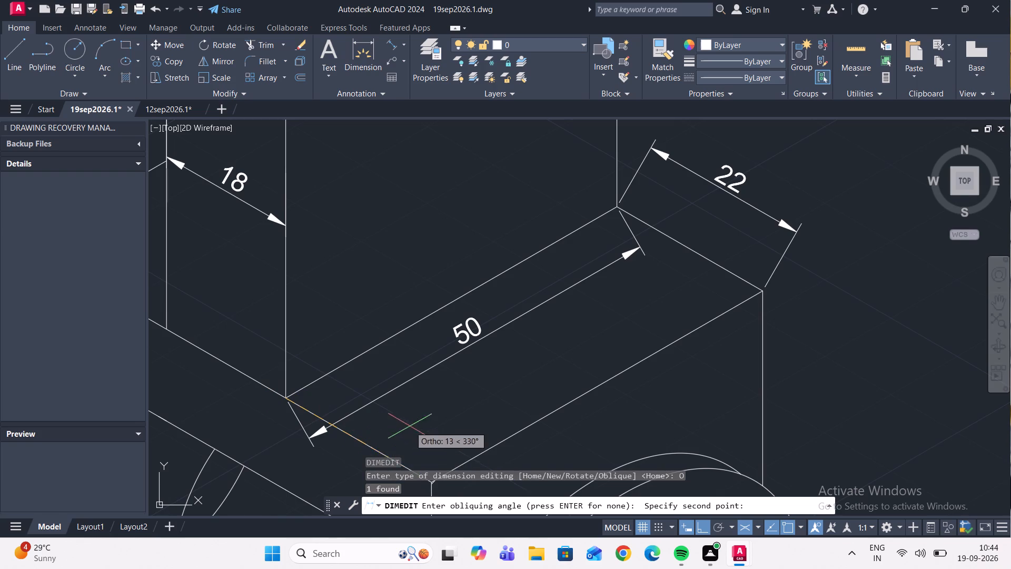
scroll(408, 419, down, 3)
scroll(418, 427, up, 2)
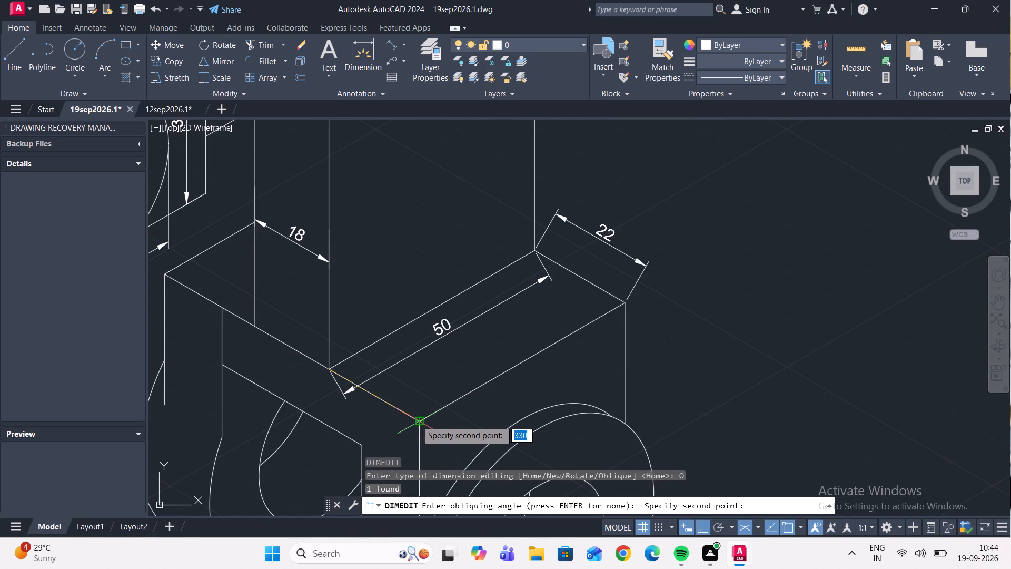
click(419, 421)
Oblique the base block's 22 width dimension to 210°, taking the angle along the upright's bottom edge from its far corner.
middle_drag(470, 368, 380, 465)
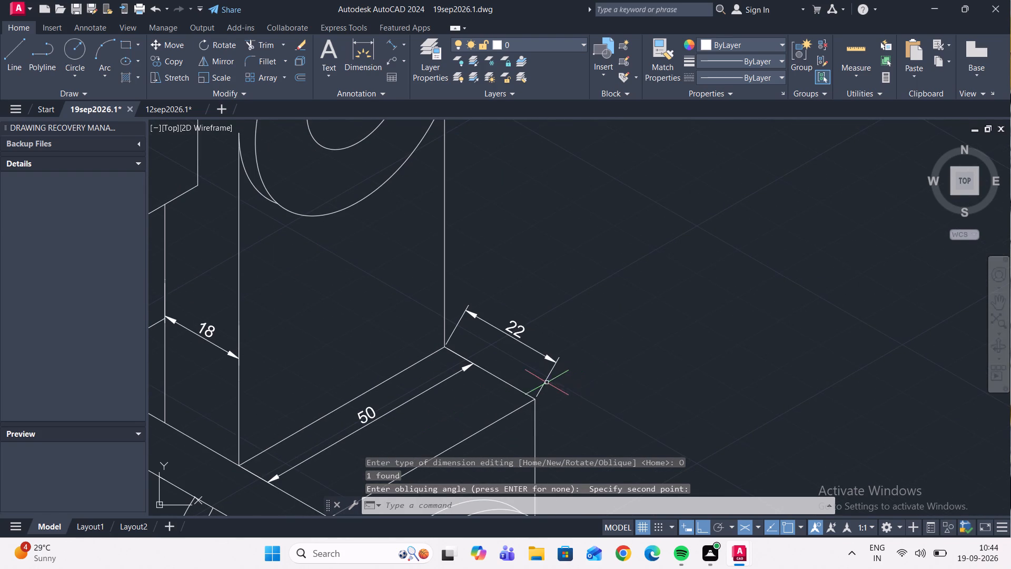
click(551, 377)
click(526, 340)
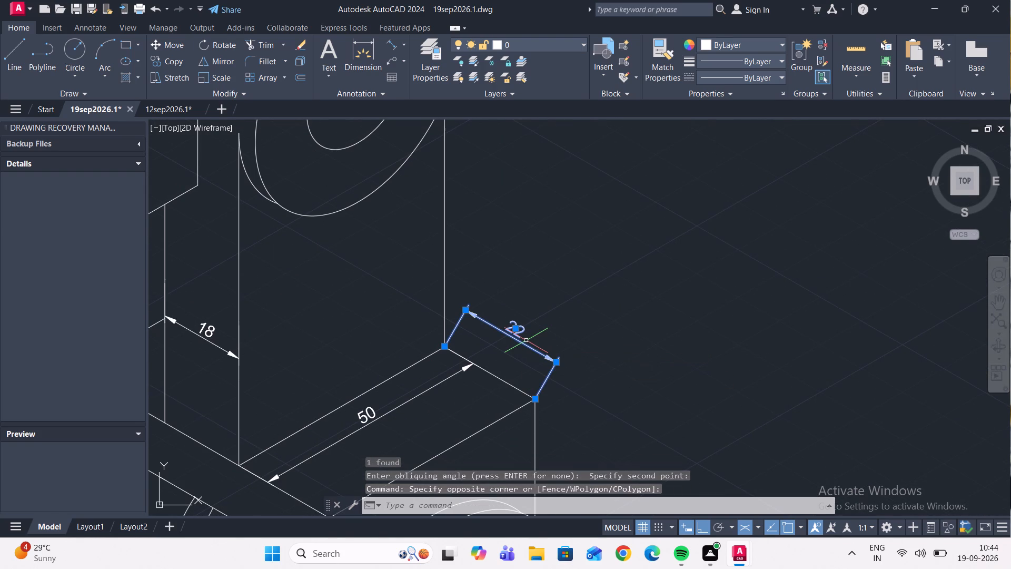
text(dimed)
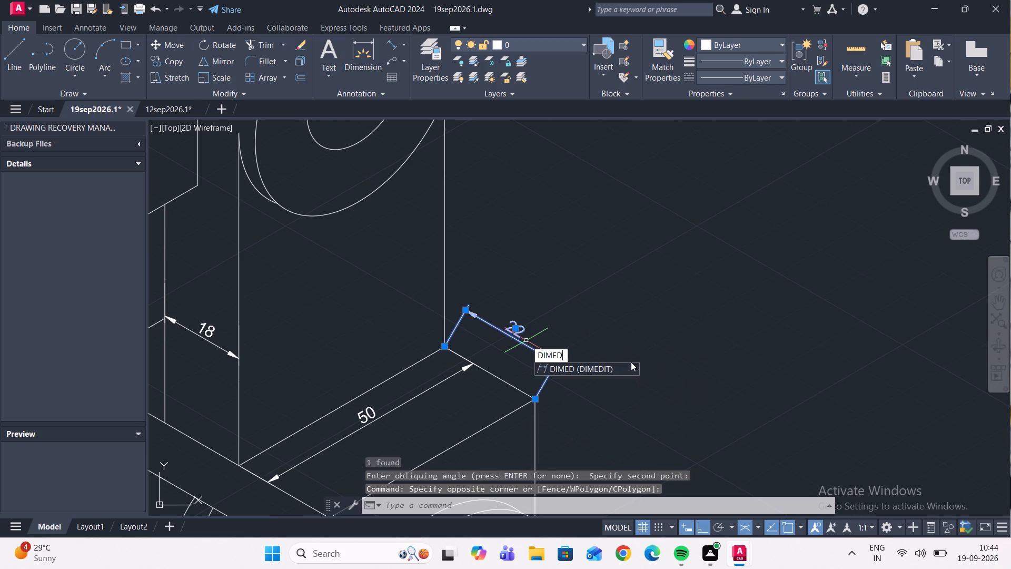
click(606, 364)
drag(633, 437, 606, 364)
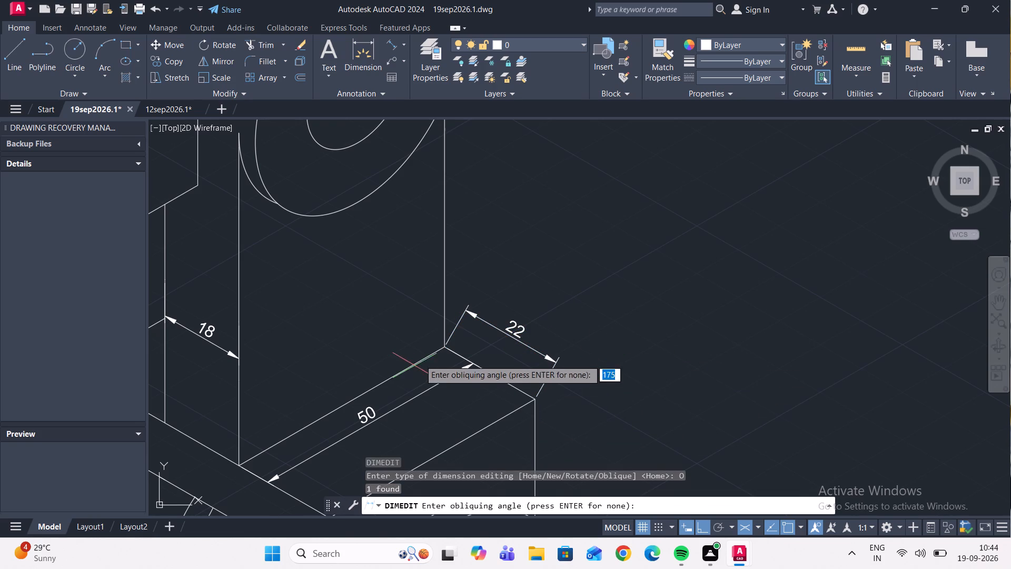
click(442, 345)
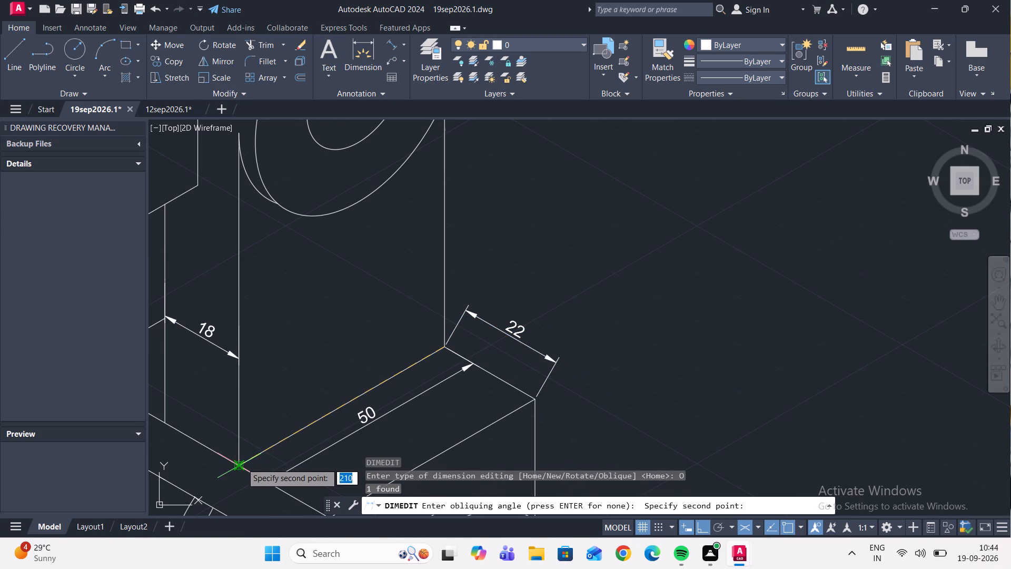
click(242, 463)
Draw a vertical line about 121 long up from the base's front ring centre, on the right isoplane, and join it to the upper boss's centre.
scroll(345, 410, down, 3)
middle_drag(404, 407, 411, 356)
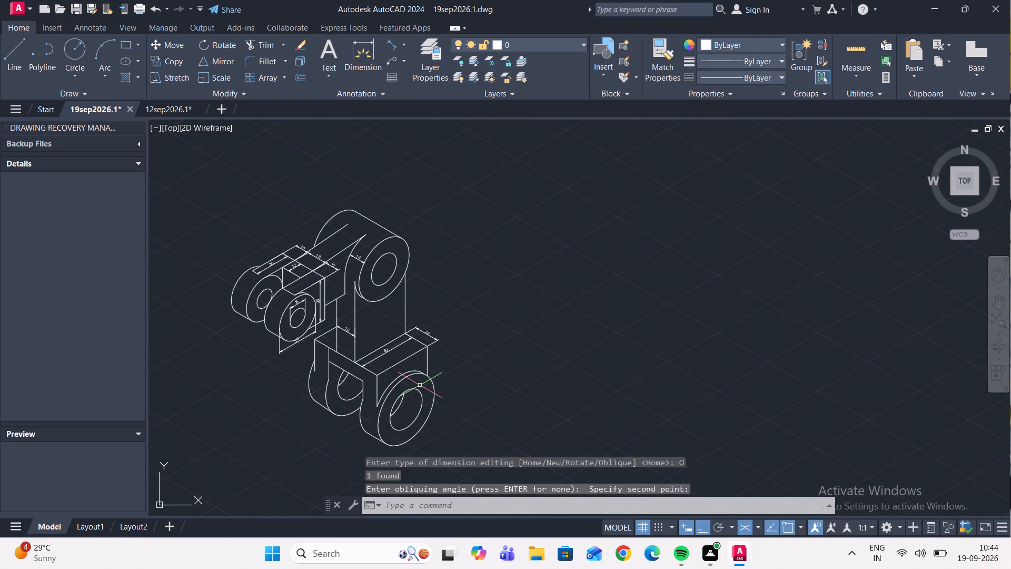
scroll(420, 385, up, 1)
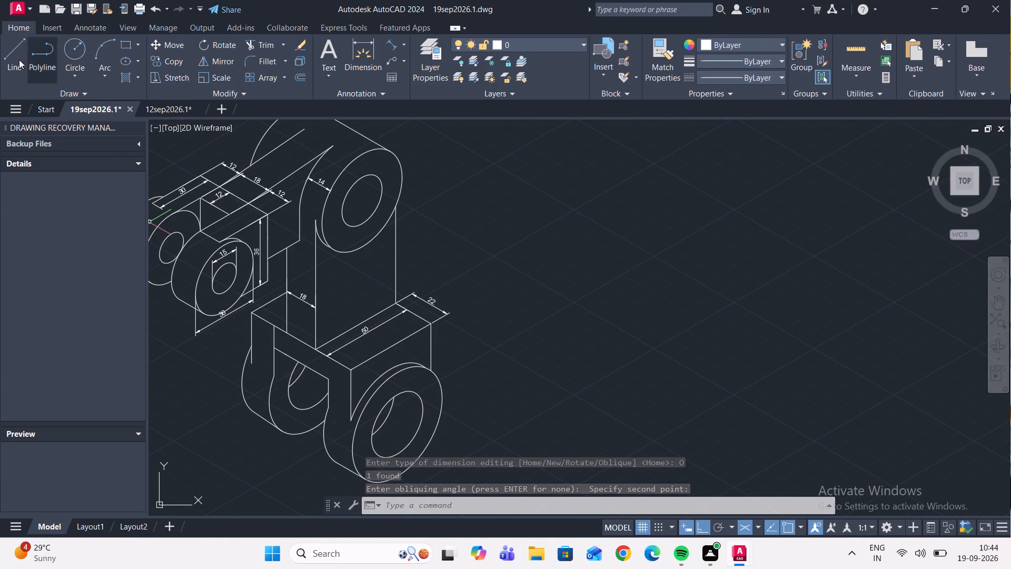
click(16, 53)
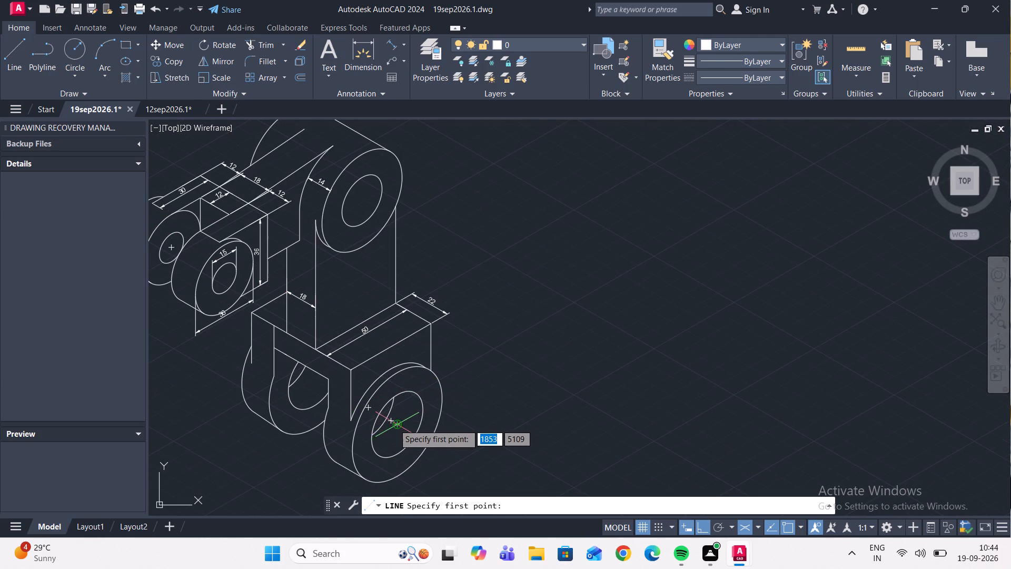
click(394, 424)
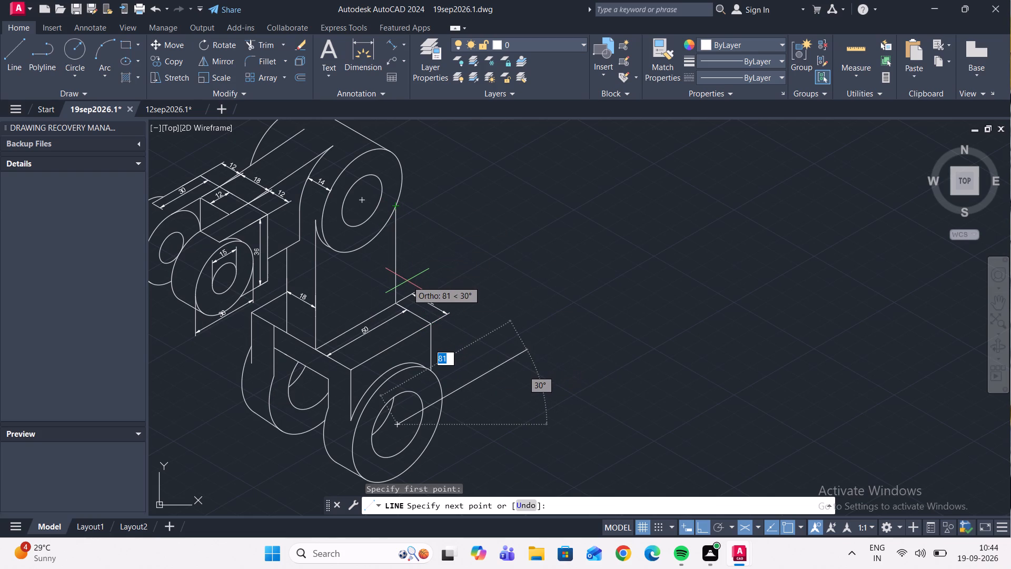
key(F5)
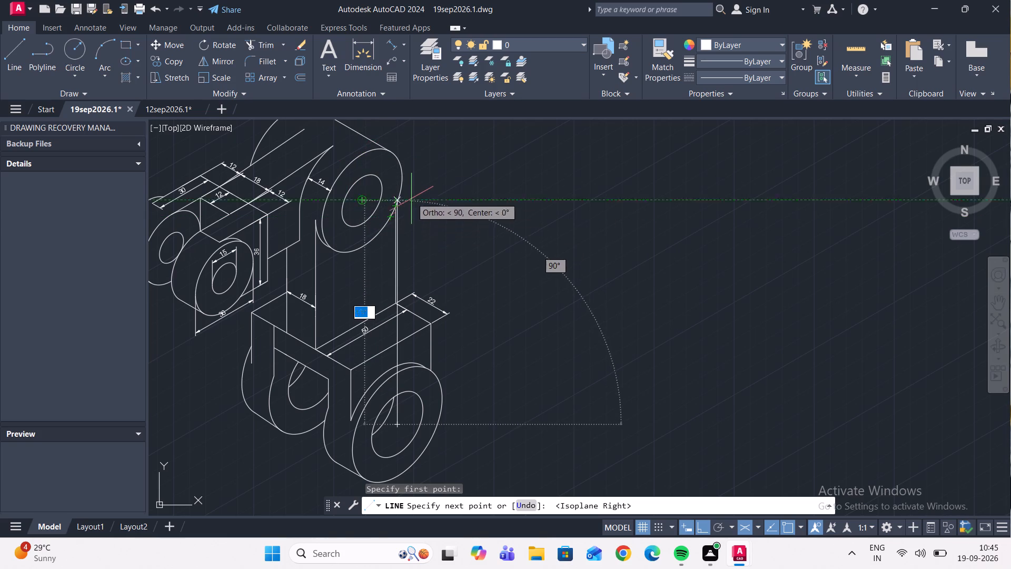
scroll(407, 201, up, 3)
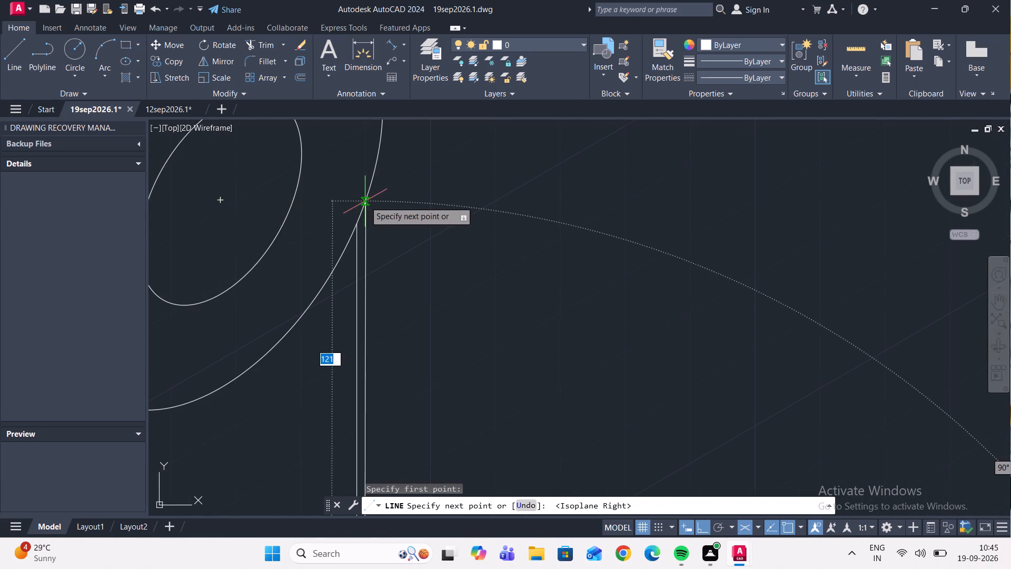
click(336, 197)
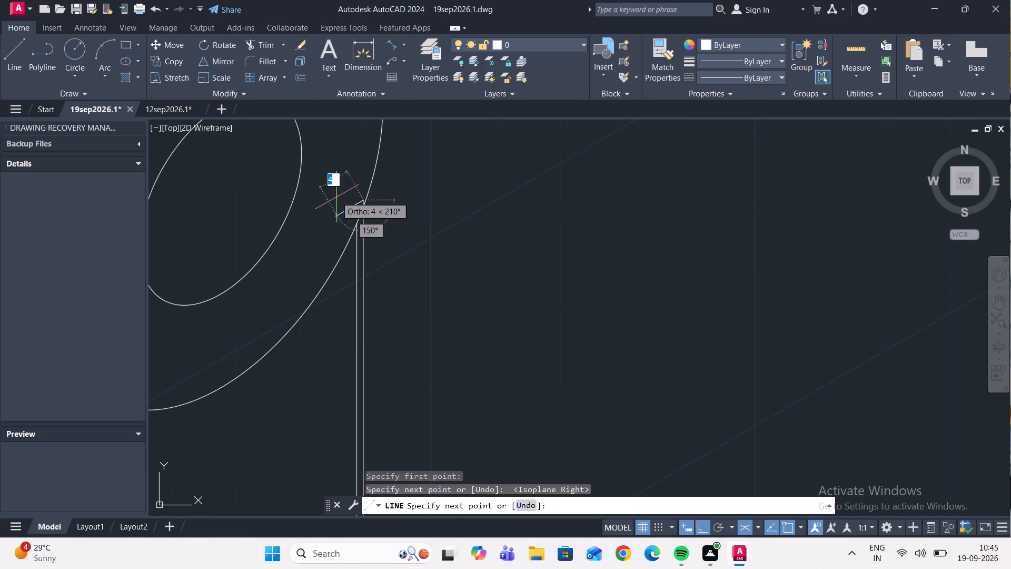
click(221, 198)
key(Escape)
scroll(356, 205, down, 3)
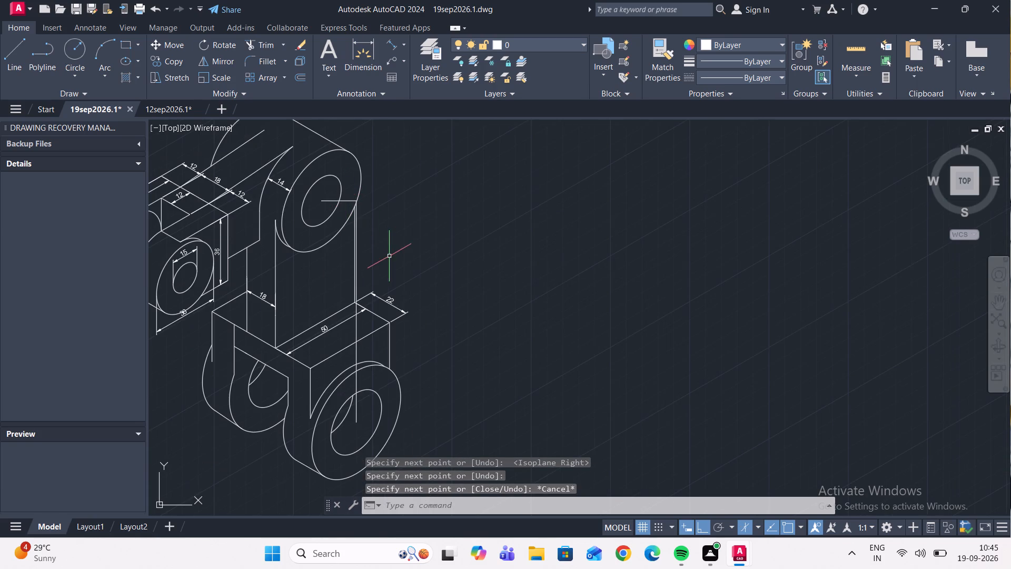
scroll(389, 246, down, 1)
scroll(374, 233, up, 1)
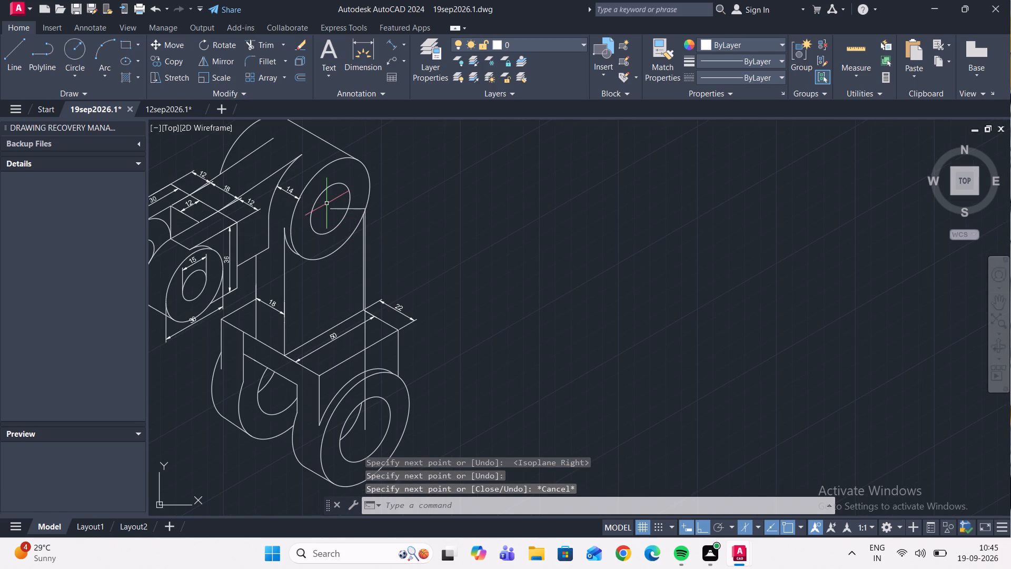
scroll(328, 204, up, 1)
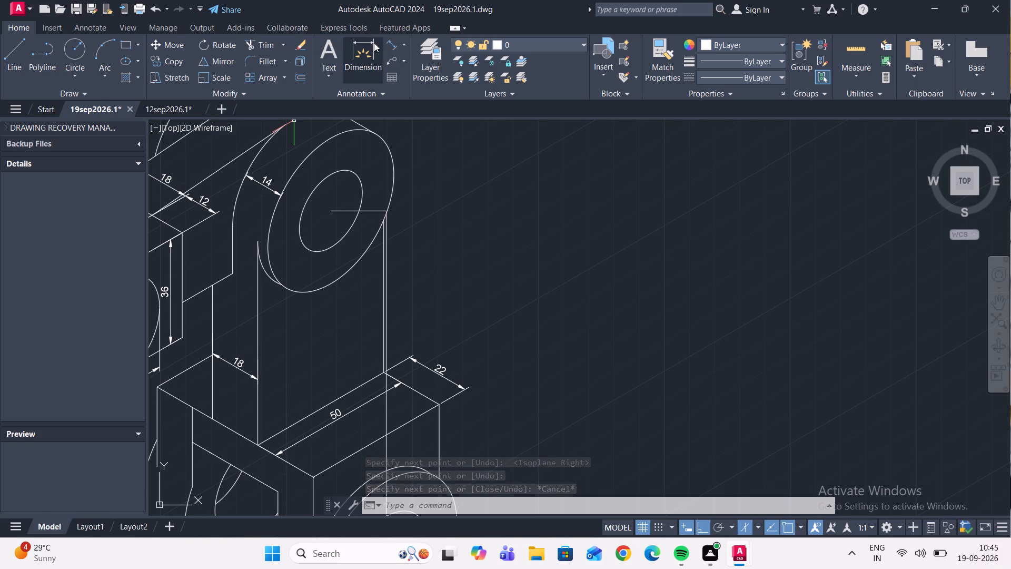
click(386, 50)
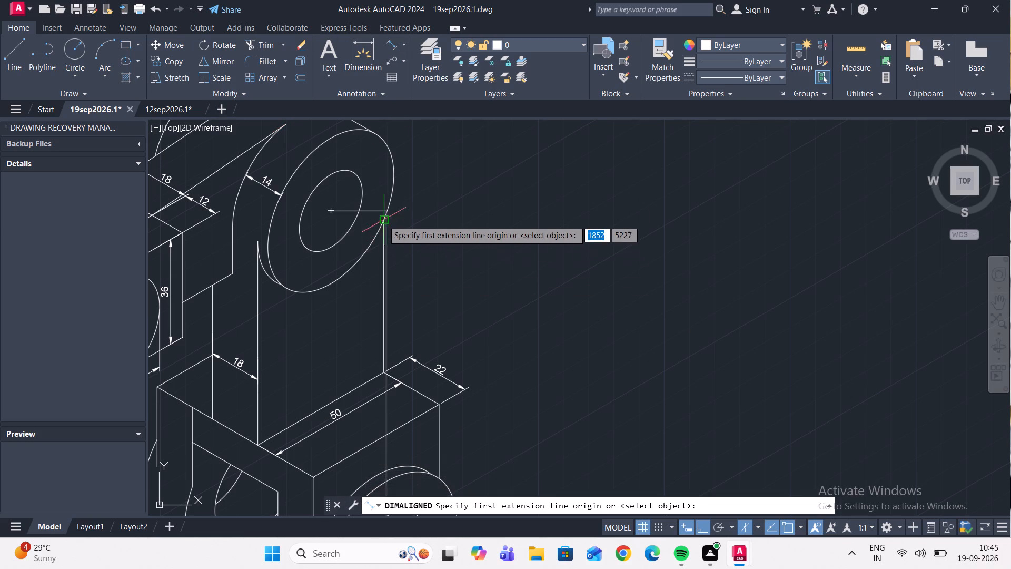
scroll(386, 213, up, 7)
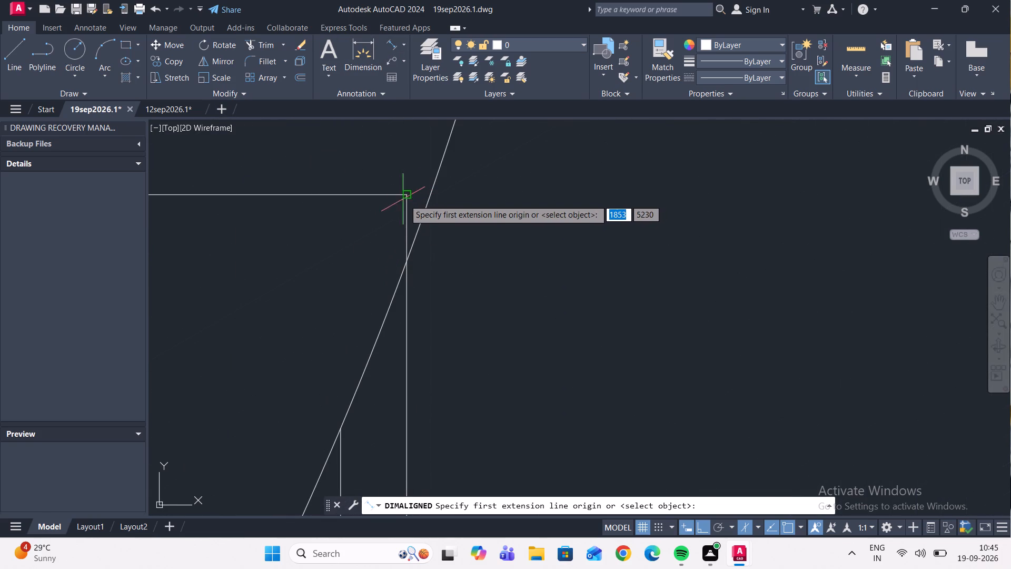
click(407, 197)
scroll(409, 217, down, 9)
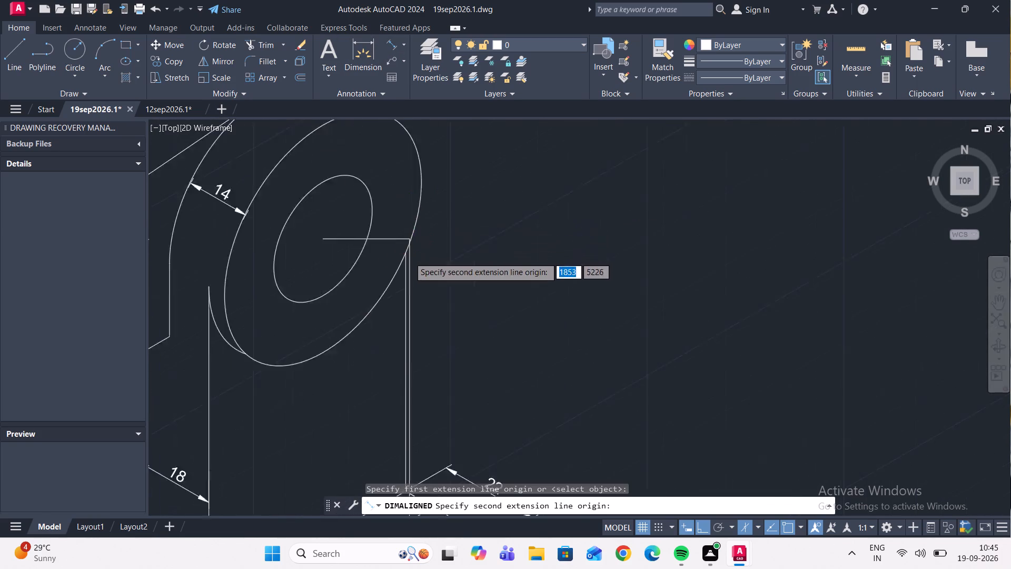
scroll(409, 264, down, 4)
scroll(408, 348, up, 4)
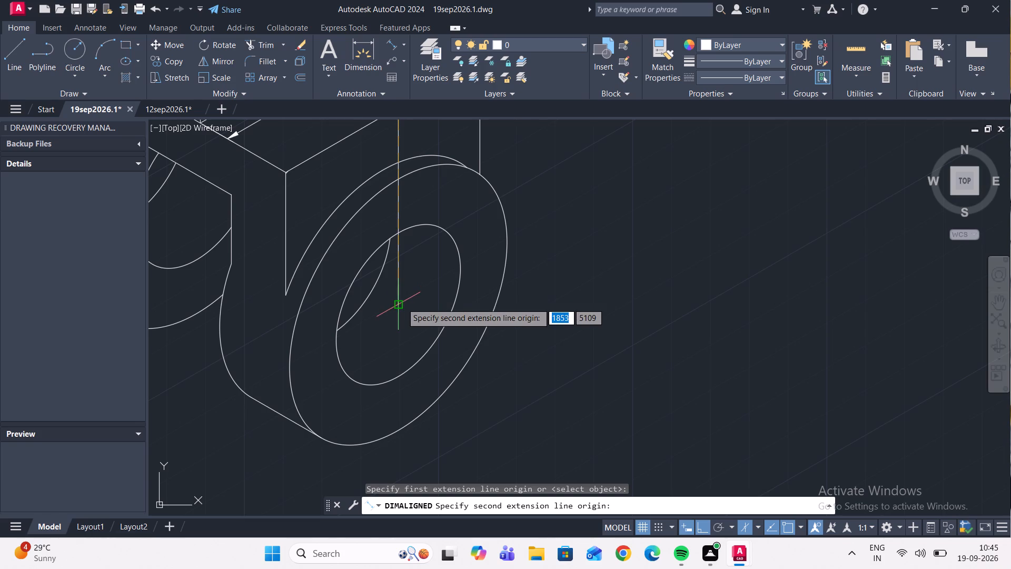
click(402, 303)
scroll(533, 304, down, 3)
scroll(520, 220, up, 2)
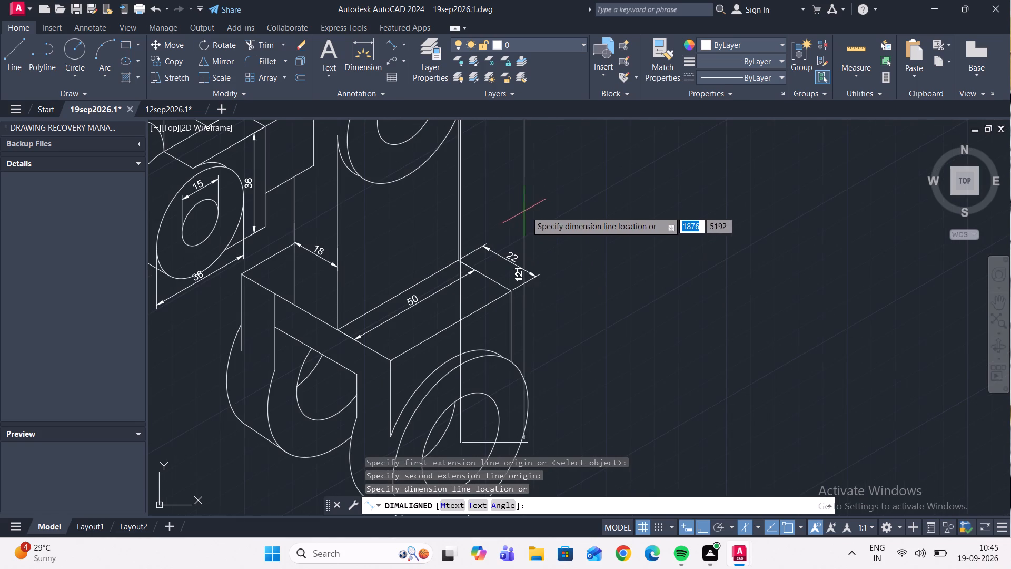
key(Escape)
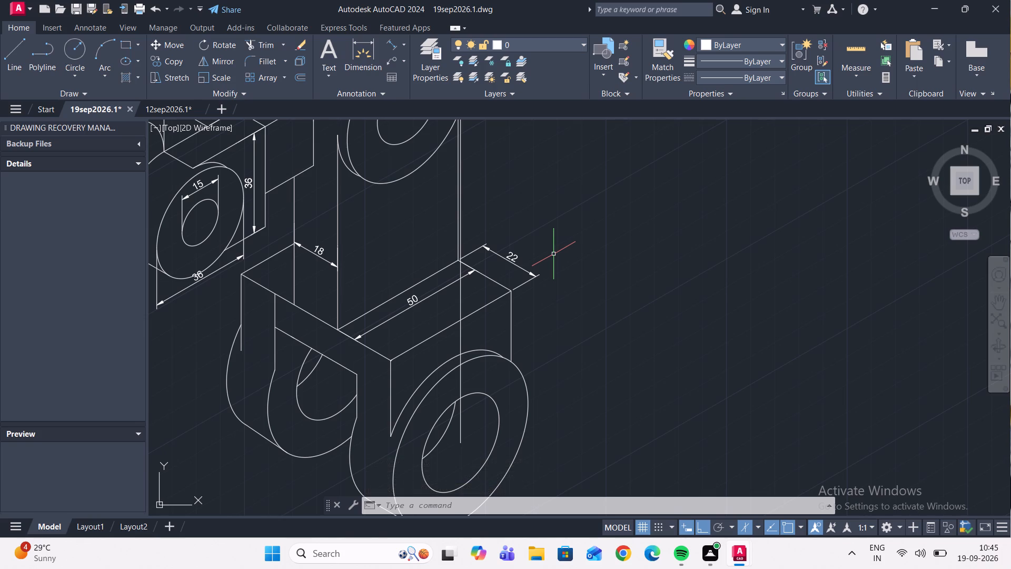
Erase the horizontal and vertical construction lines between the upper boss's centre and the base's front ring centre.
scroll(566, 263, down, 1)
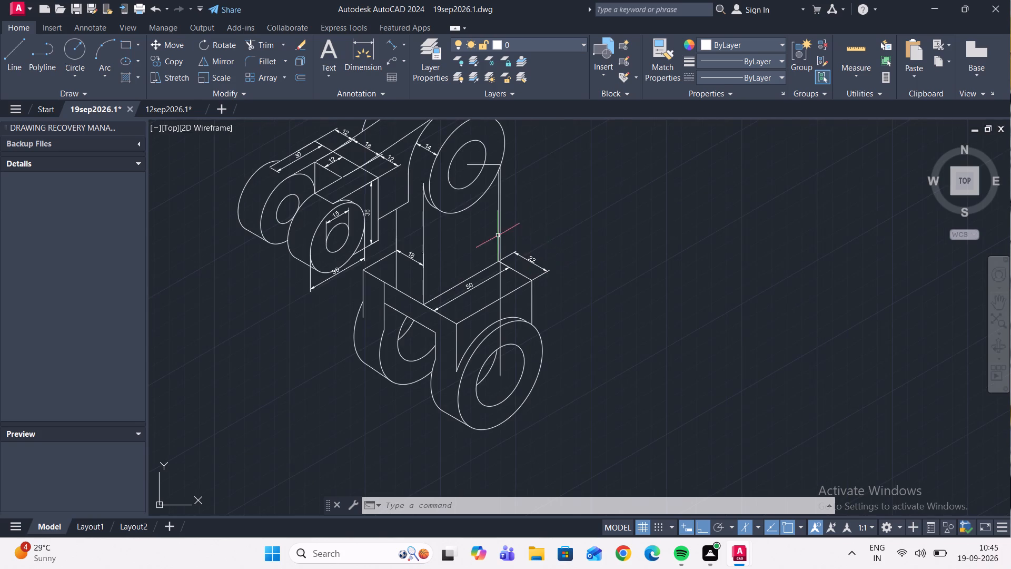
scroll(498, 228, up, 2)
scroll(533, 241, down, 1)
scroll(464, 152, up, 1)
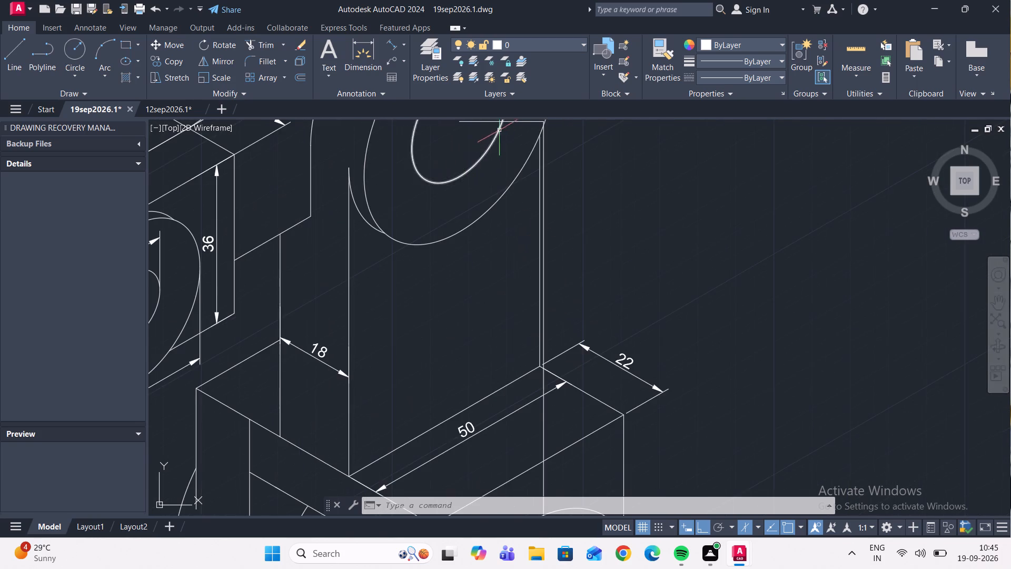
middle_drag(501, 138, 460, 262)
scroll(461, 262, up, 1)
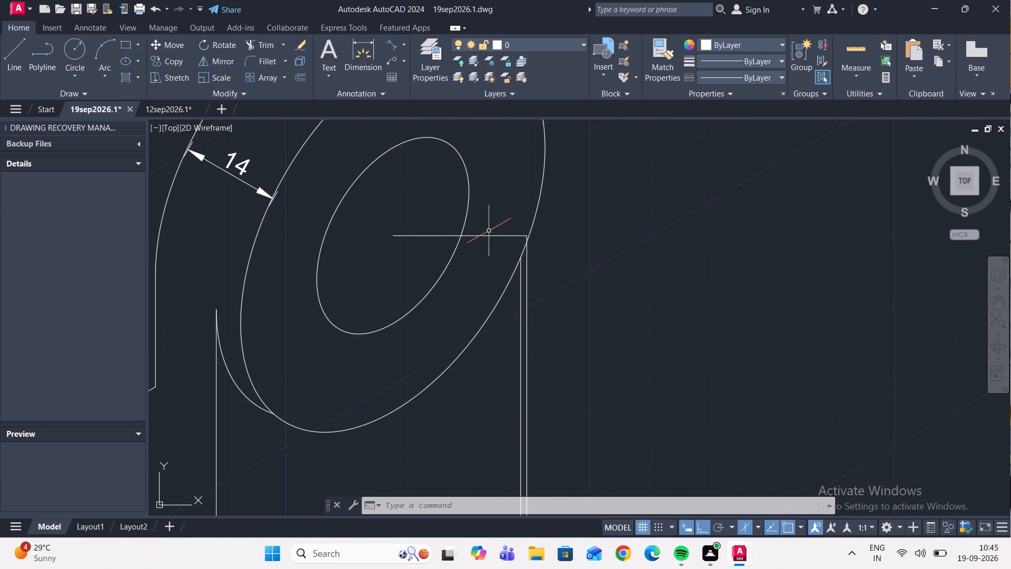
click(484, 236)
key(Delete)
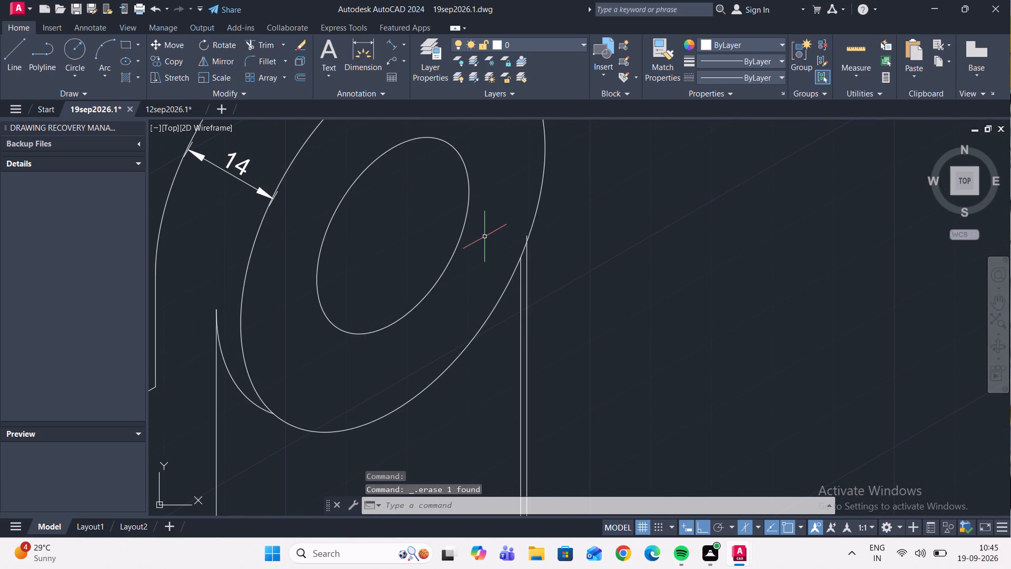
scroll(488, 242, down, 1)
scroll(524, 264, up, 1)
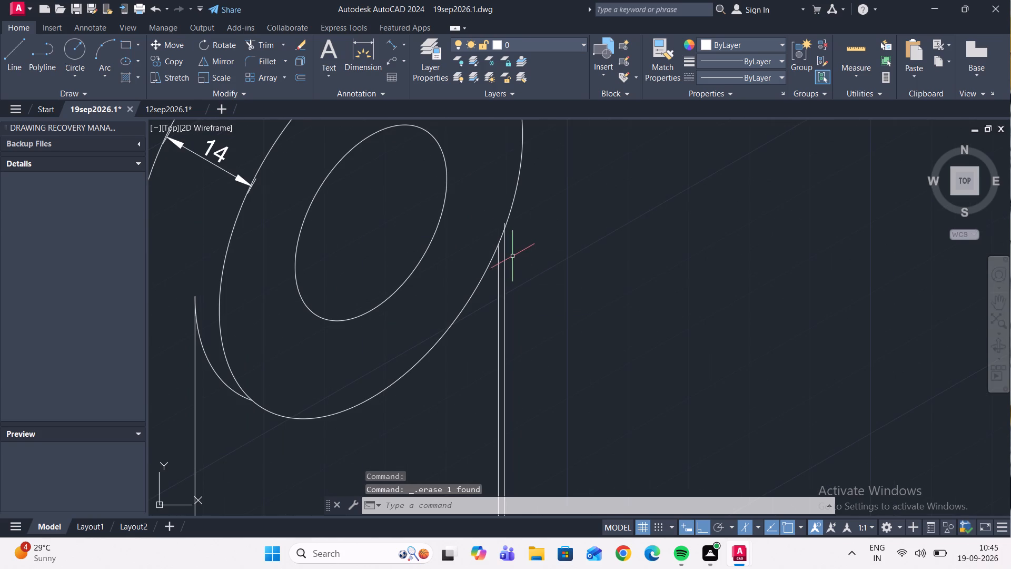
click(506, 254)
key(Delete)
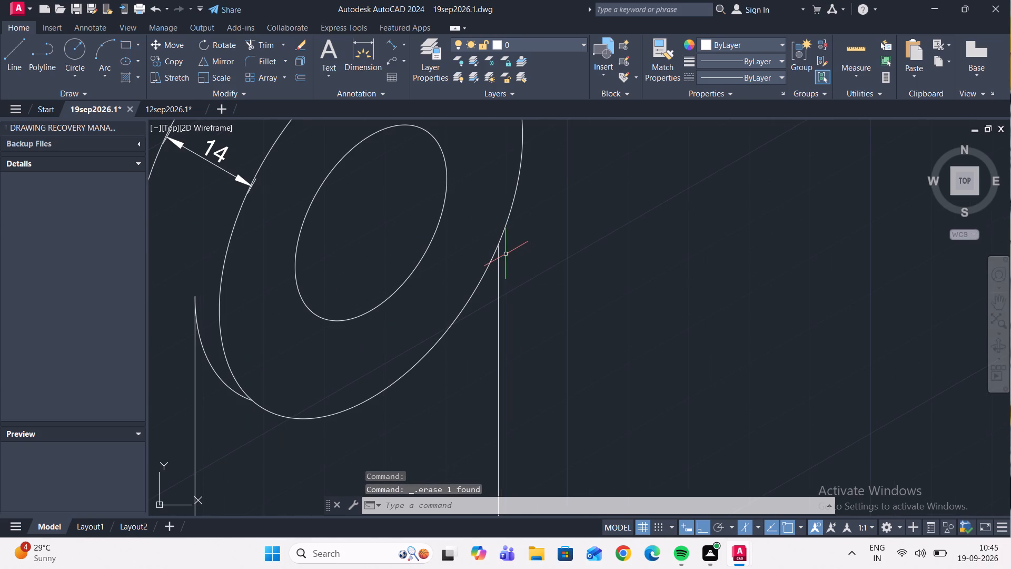
Draw a 40 vertical line up from the base's front ring centre and a stub about 8 long at 150° from its top.
scroll(506, 254, up, 1)
scroll(463, 247, down, 2)
scroll(471, 204, down, 2)
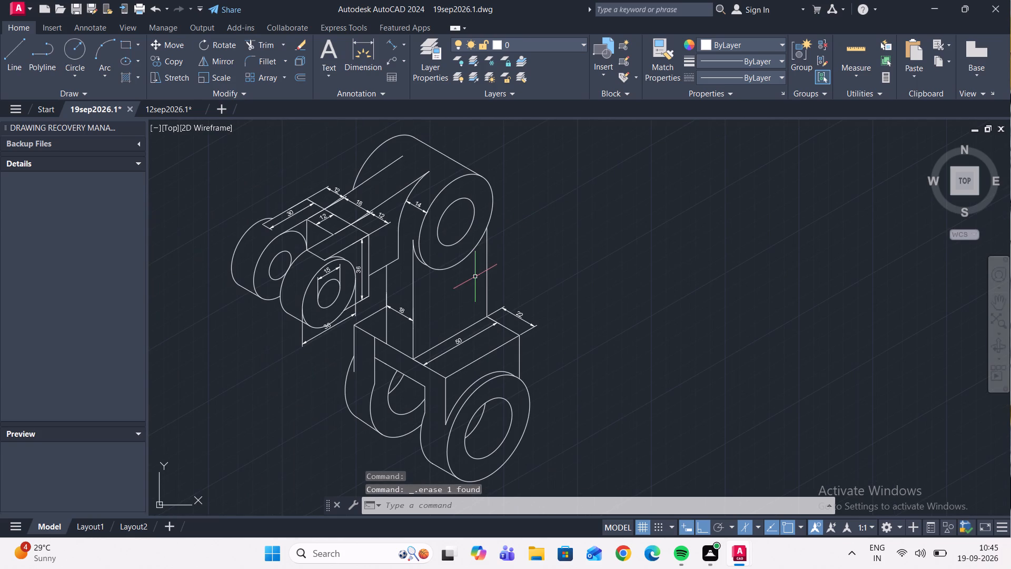
click(17, 62)
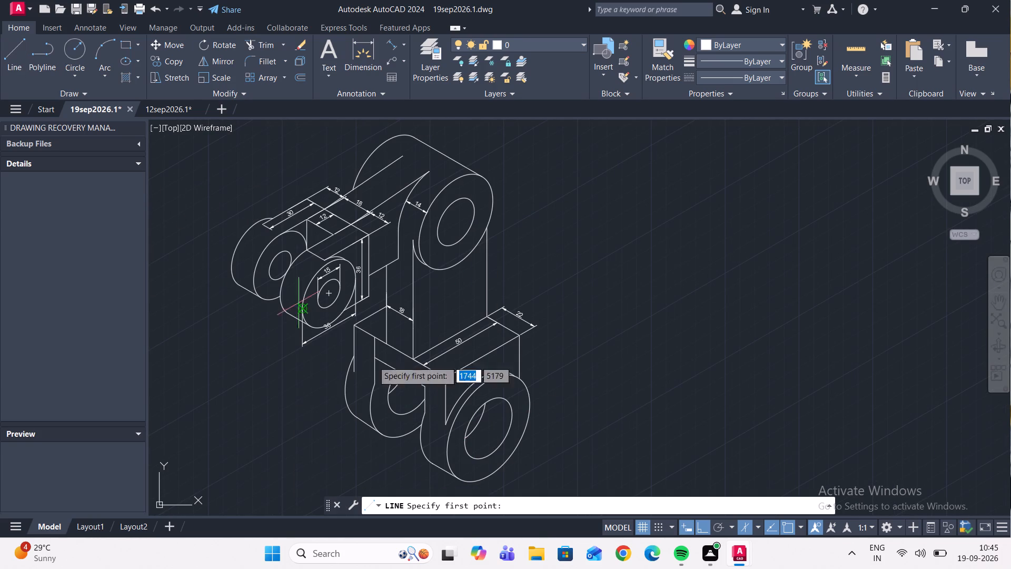
scroll(519, 421, up, 2)
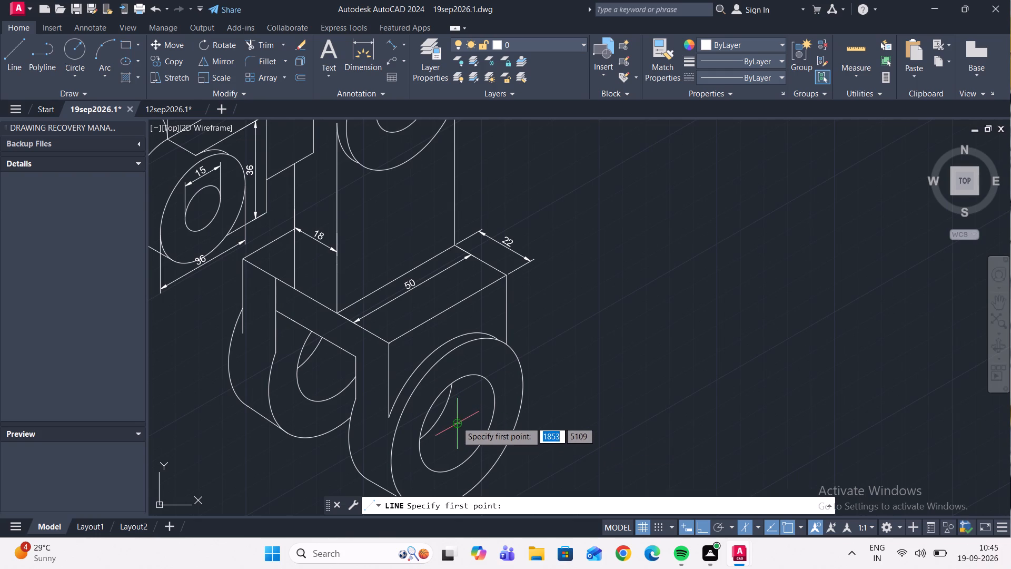
click(455, 425)
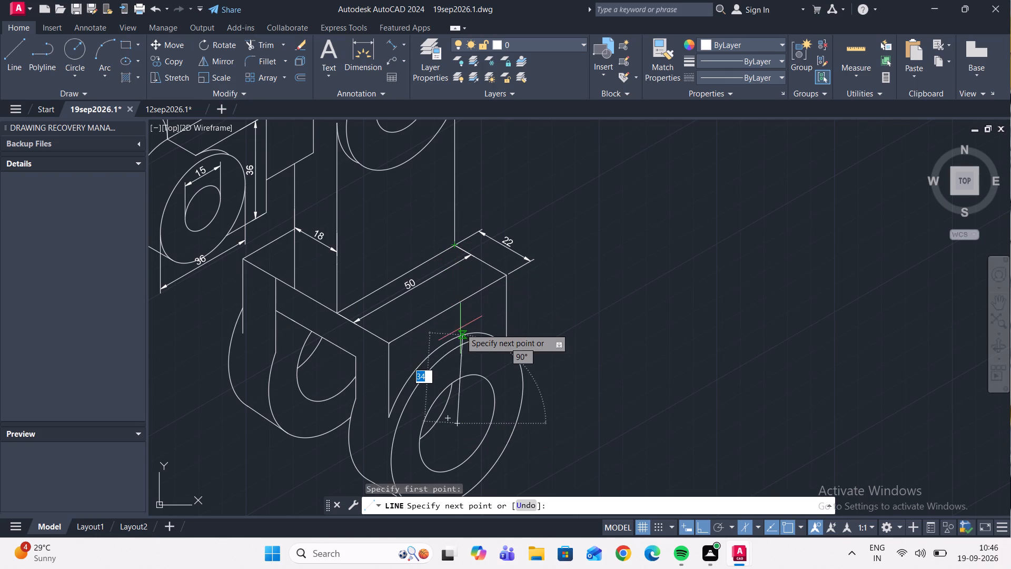
text(40)
key(Return)
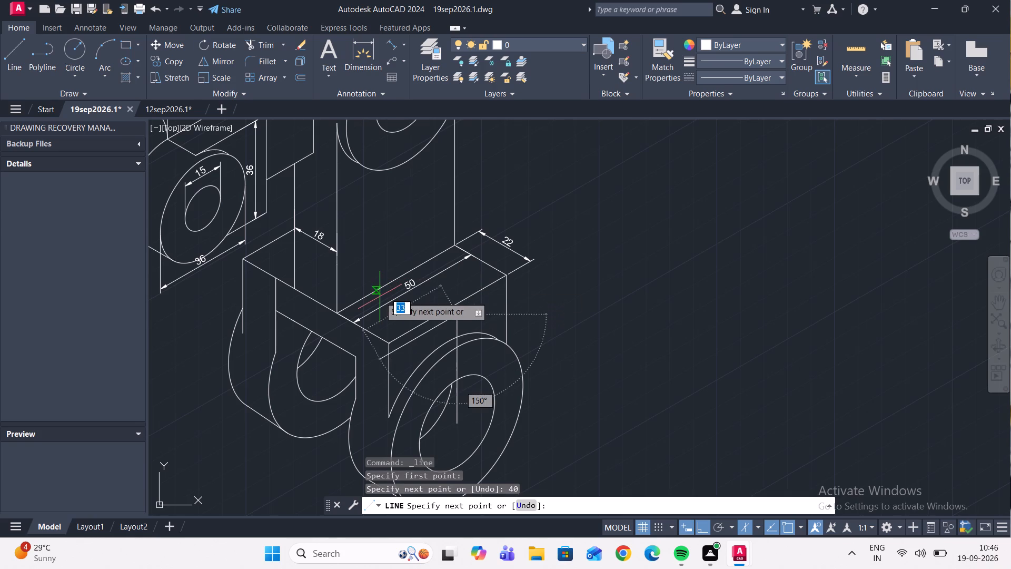
scroll(407, 314, up, 2)
scroll(474, 257, up, 2)
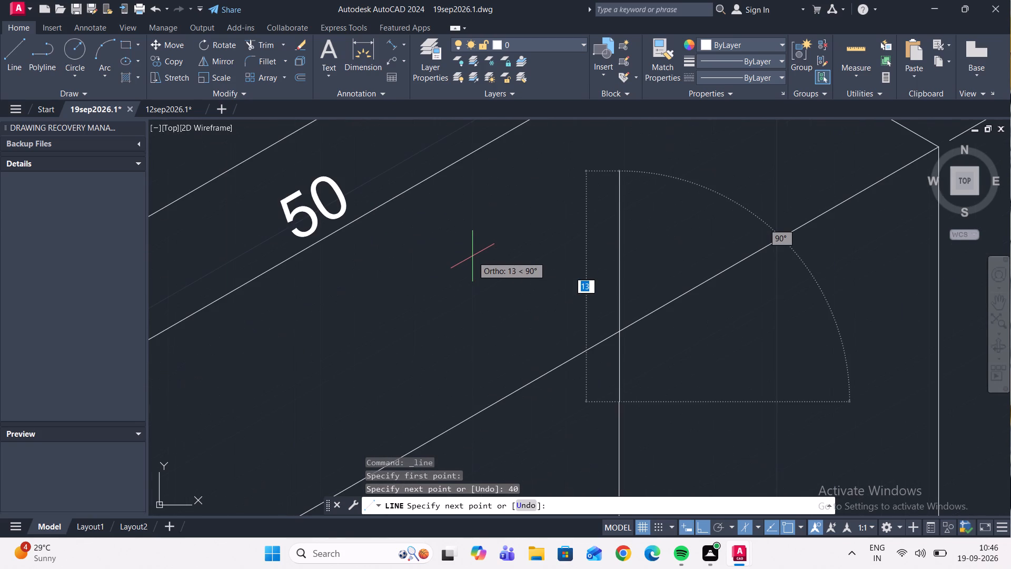
key(F5)
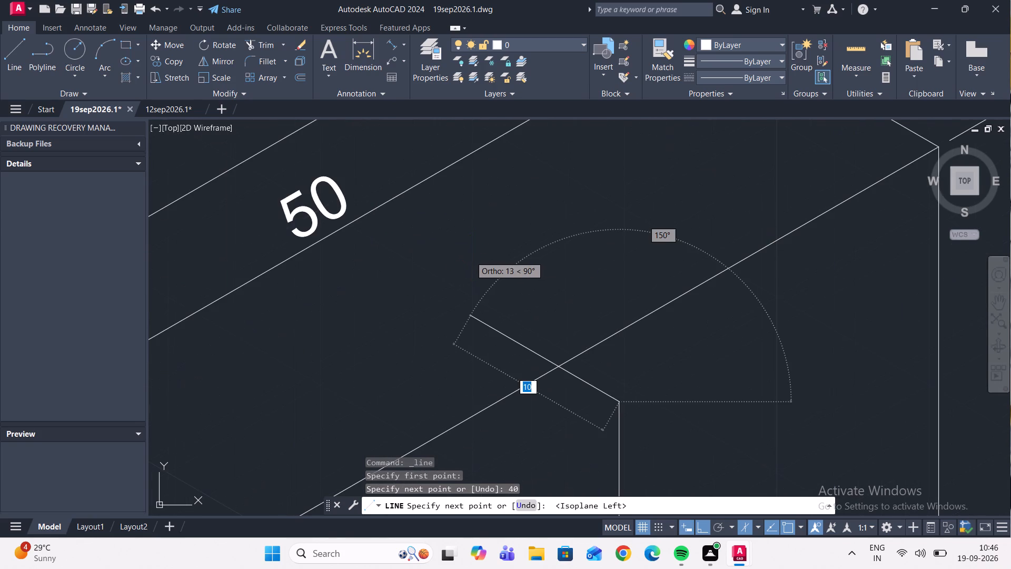
scroll(478, 271, up, 2)
scroll(472, 244, down, 2)
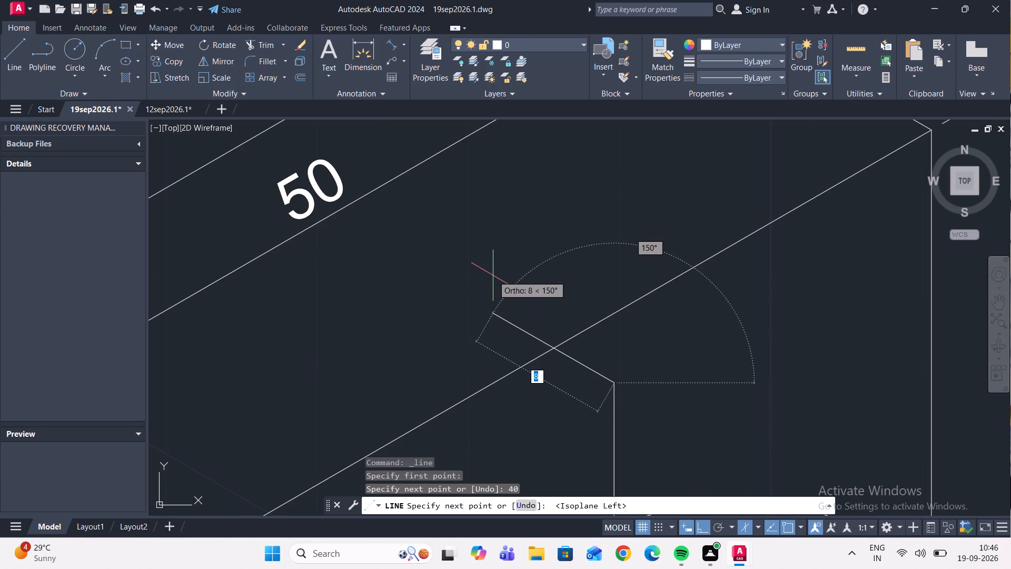
click(493, 276)
key(Escape)
scroll(481, 254, down, 3)
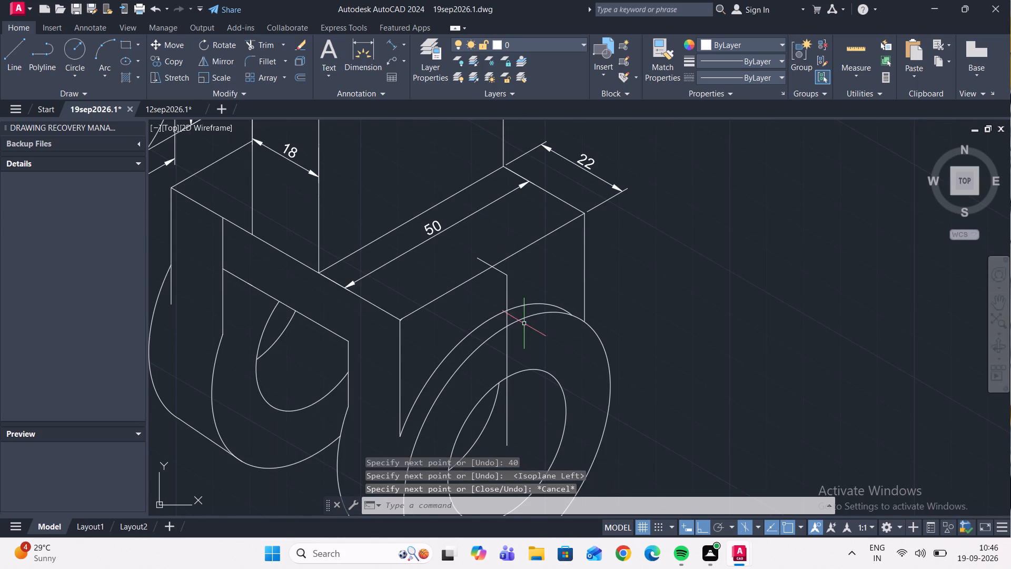
Add an aligned dimension to the vertical construction line above the front ring's centre, placed about level with the ring's outer edge.
click(391, 44)
click(506, 275)
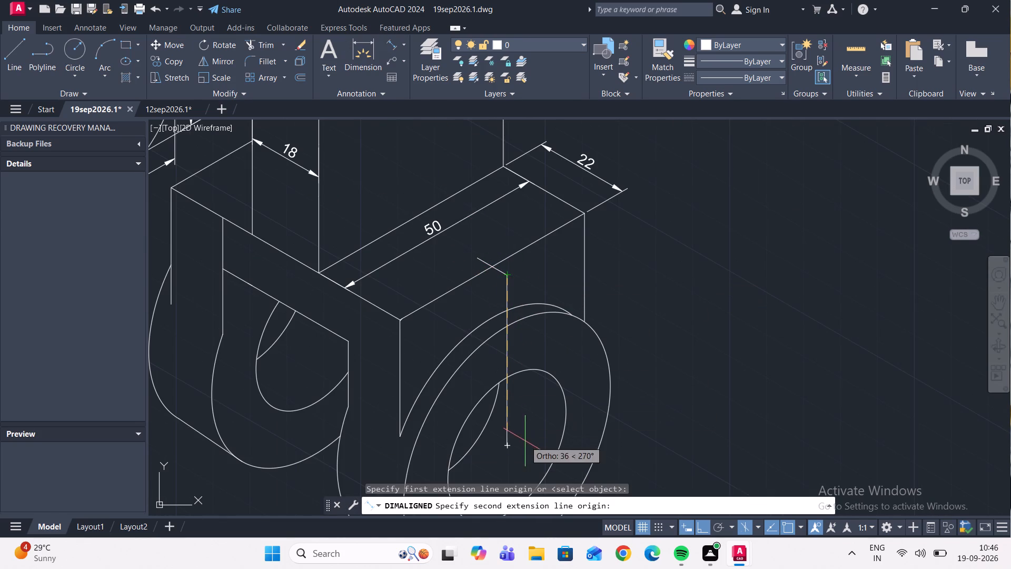
click(506, 444)
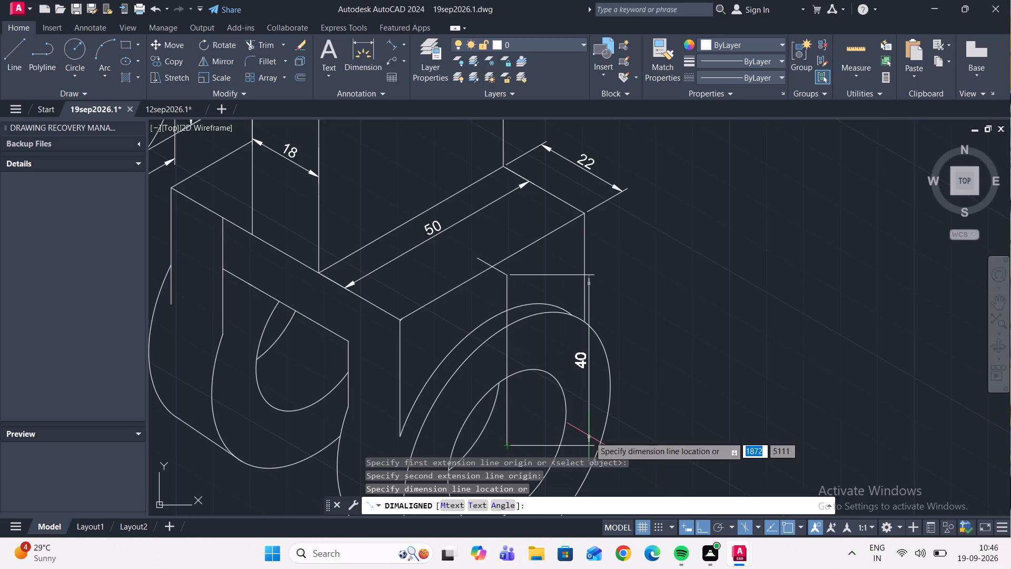
click(588, 437)
key(Escape)
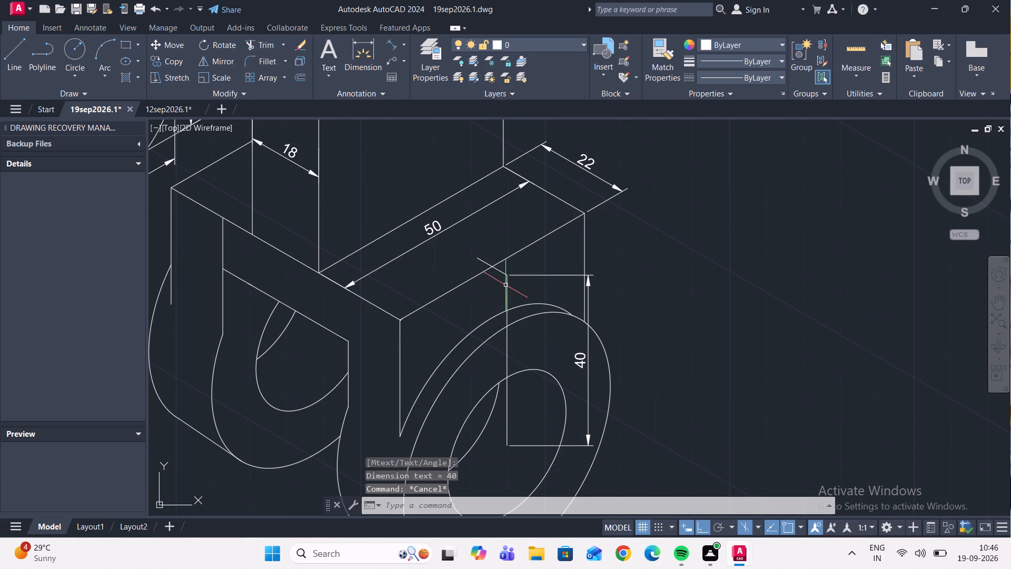
Erase the vertical construction line and the short slanted stub at its top.
click(506, 285)
click(494, 268)
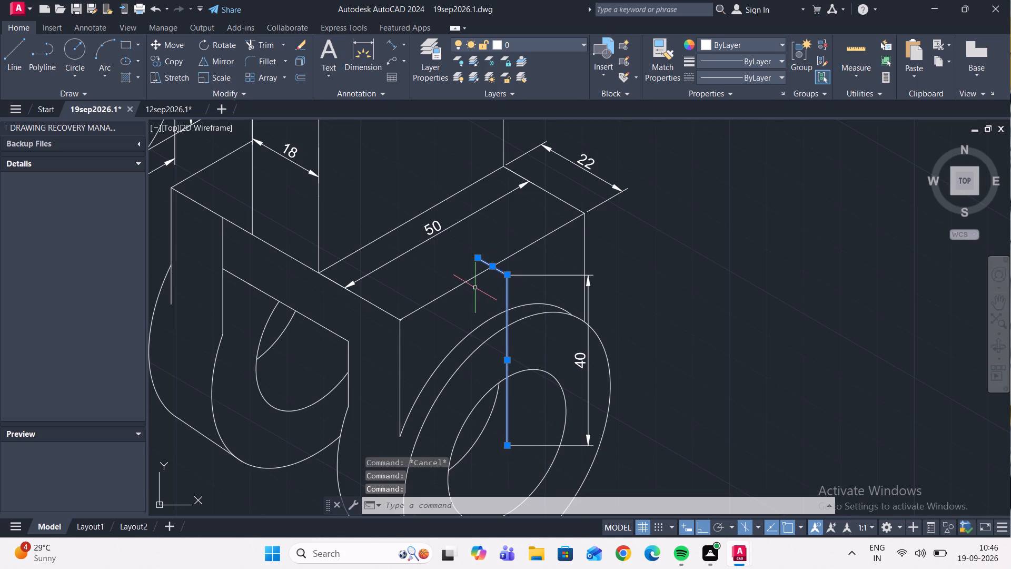
key(Delete)
Oblique the front ring's 40 height dimension to 150°, taking the angle along the base block's top end edge from its near corner.
scroll(636, 302, up, 2)
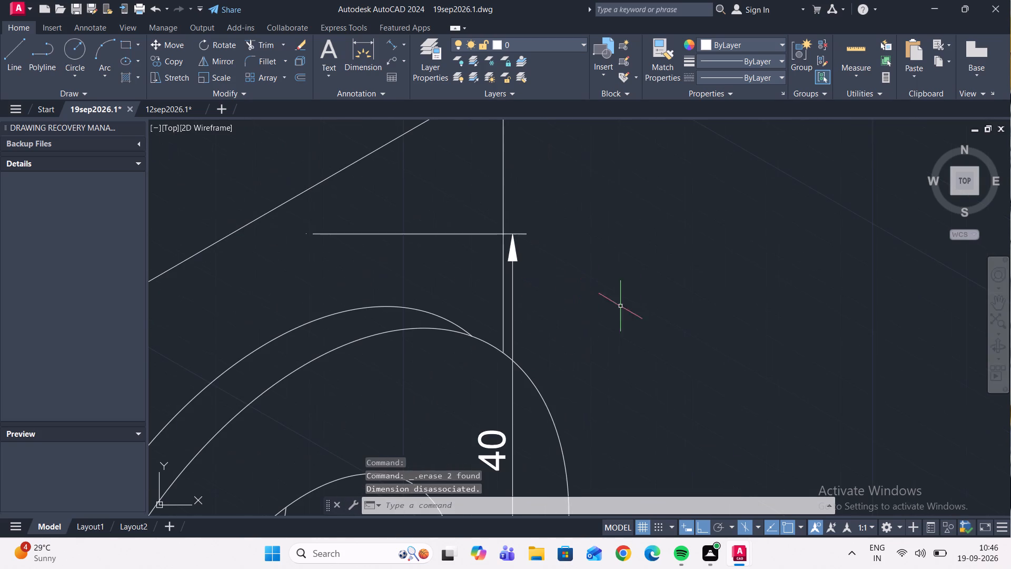
click(460, 257)
click(434, 225)
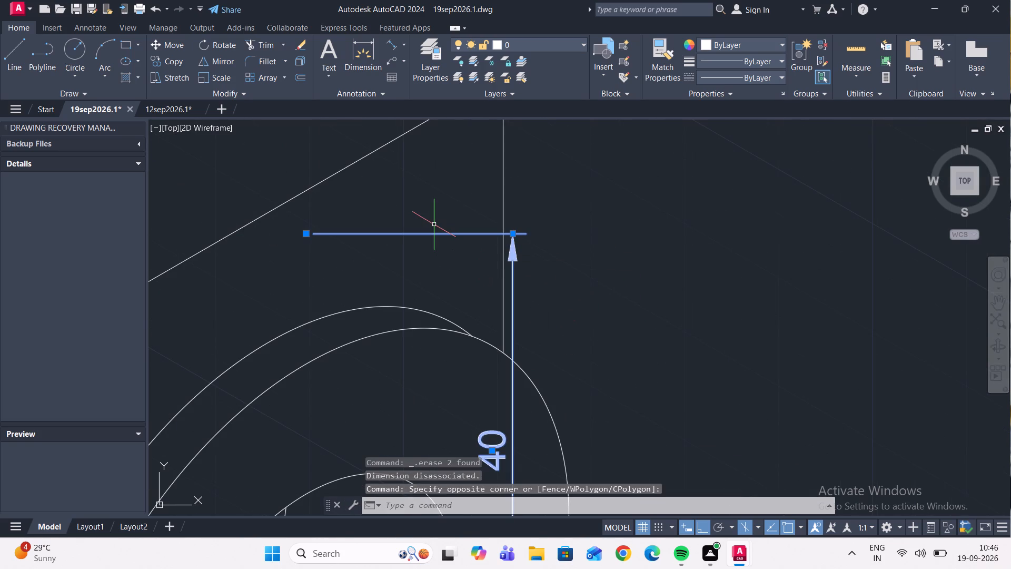
text(dimed)
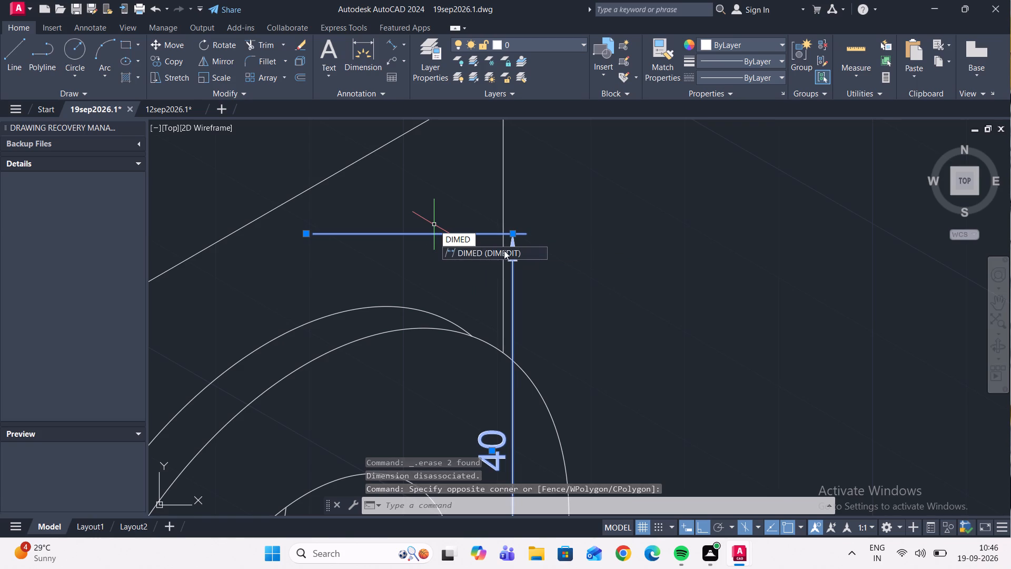
click(504, 250)
drag(550, 325, 504, 250)
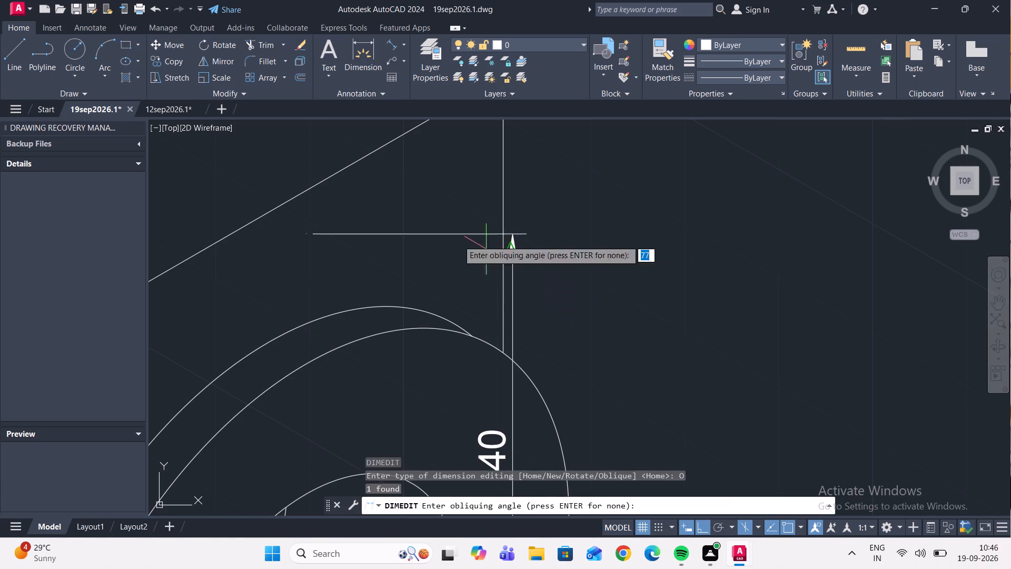
scroll(439, 211, down, 4)
scroll(457, 255, up, 1)
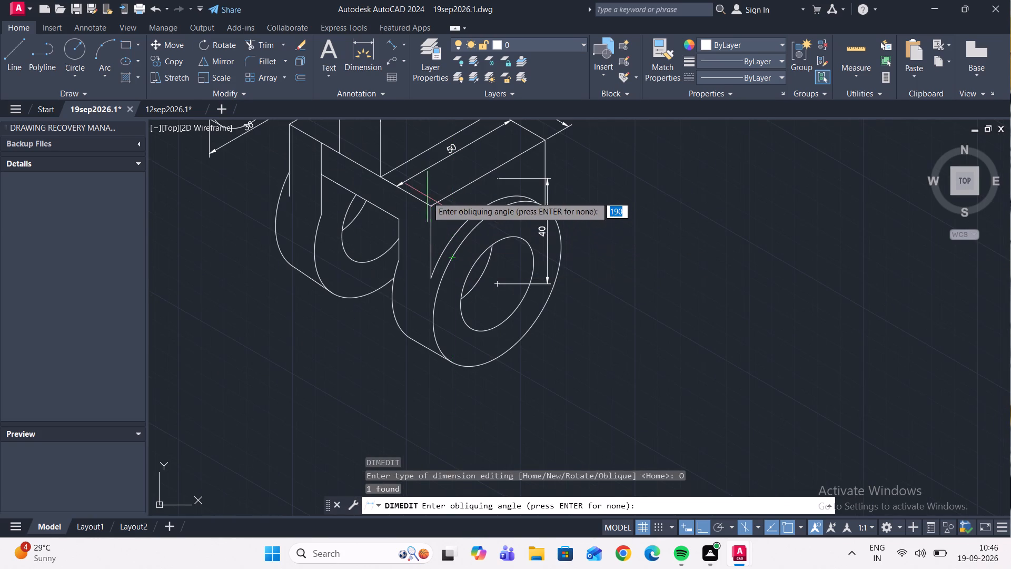
click(429, 206)
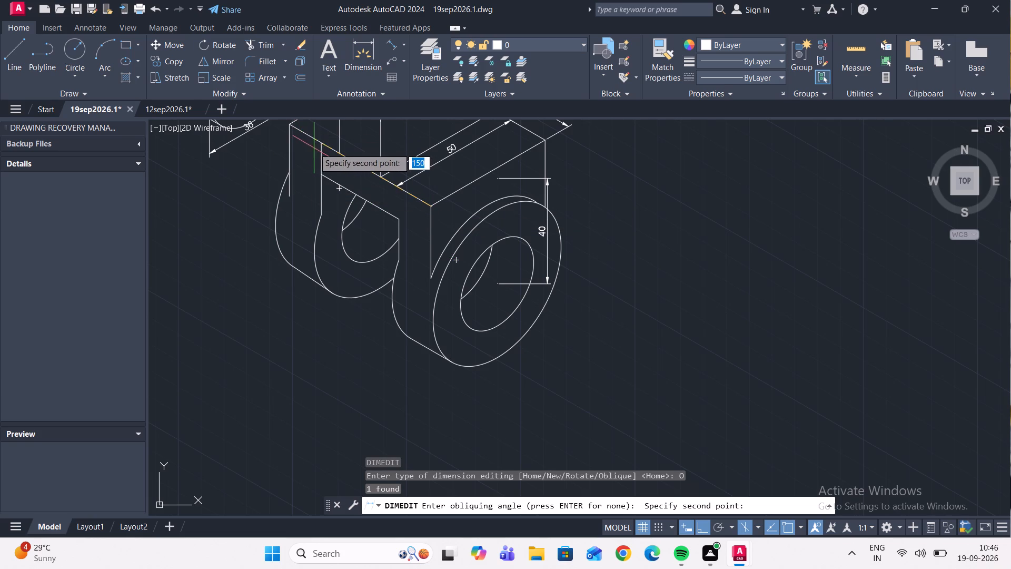
click(322, 146)
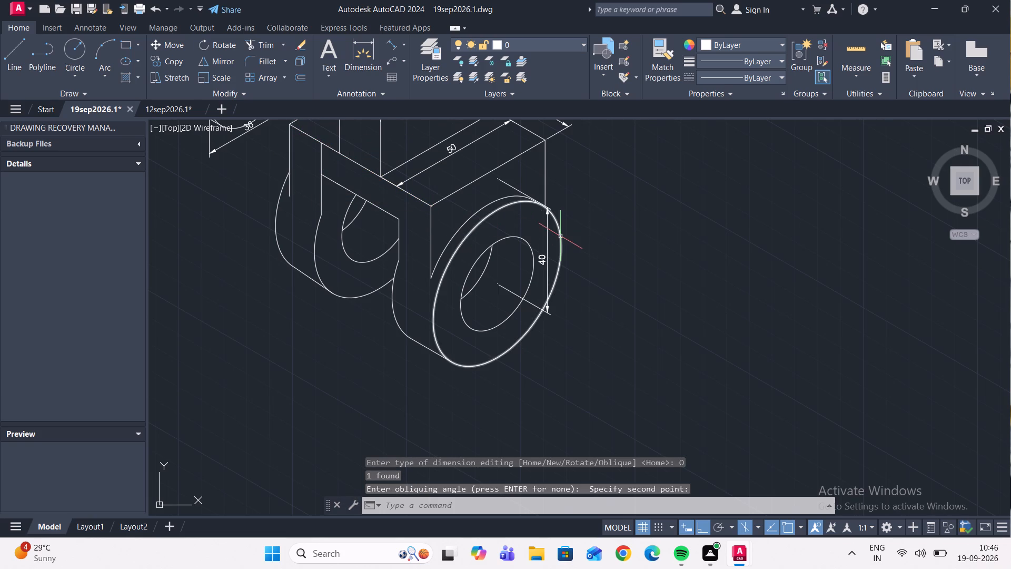
Move the 40 height dimension line outward so it stands clear of the front ring.
scroll(560, 236, up, 2)
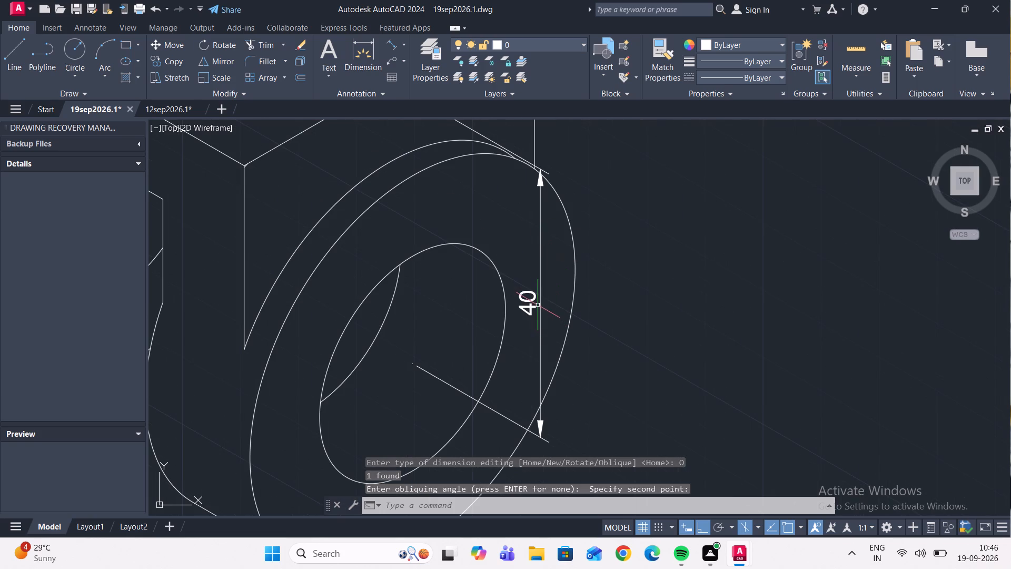
click(538, 305)
click(528, 303)
click(636, 350)
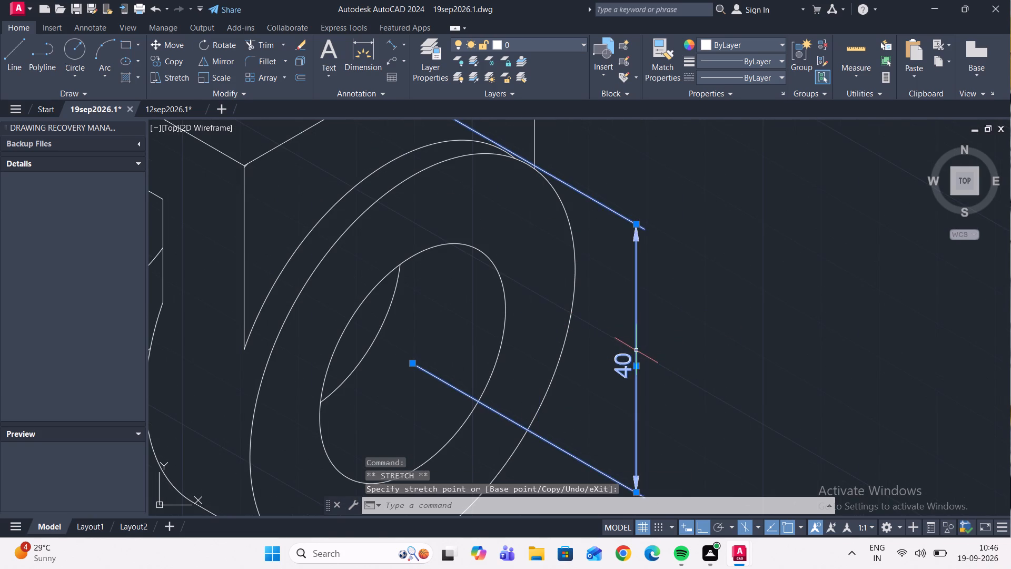
scroll(594, 292, down, 2)
key(Escape)
Draw a long construction line from the upper boss's centre, sloping down and outward past the upright on the left isoplane.
scroll(567, 230, up, 1)
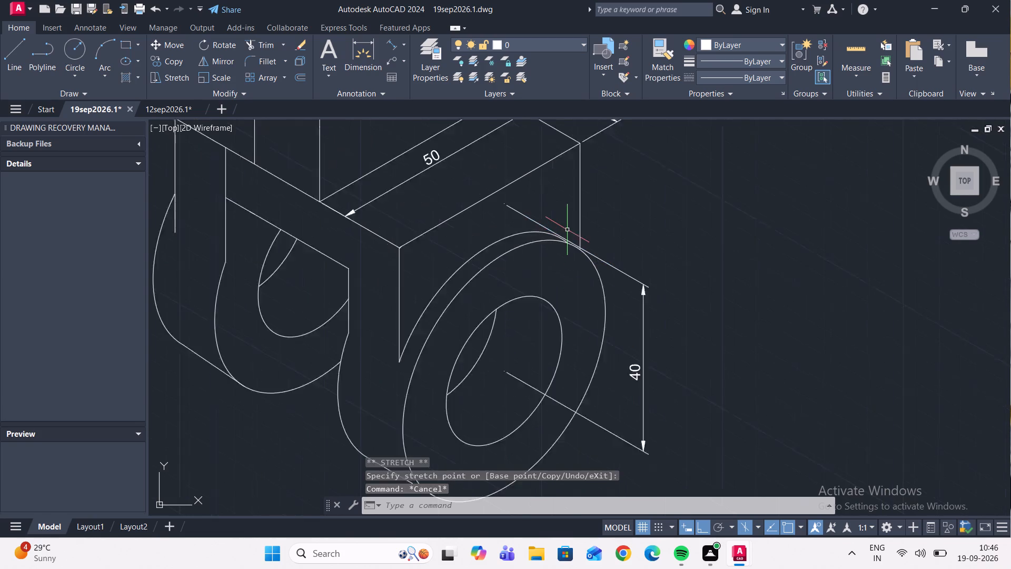
scroll(567, 230, up, 1)
middle_drag(576, 209, 648, 274)
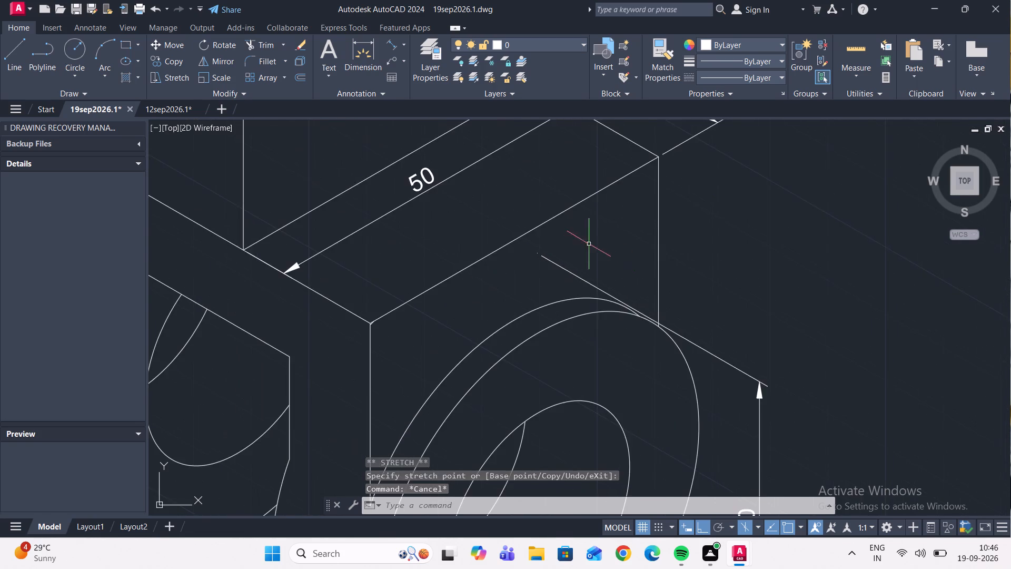
scroll(567, 243, down, 1)
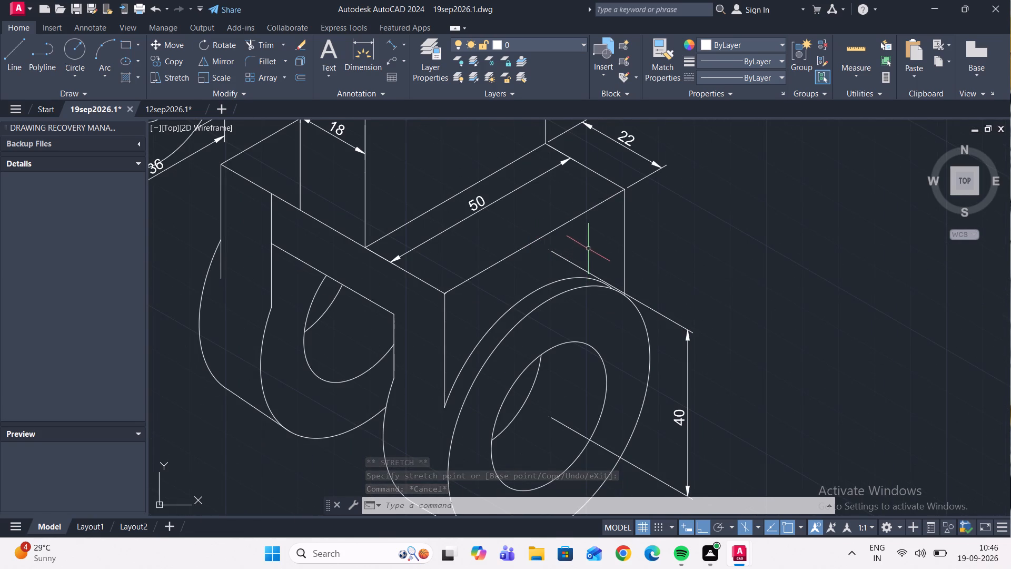
middle_drag(597, 247, 577, 333)
middle_drag(577, 278, 540, 322)
middle_drag(530, 305, 564, 381)
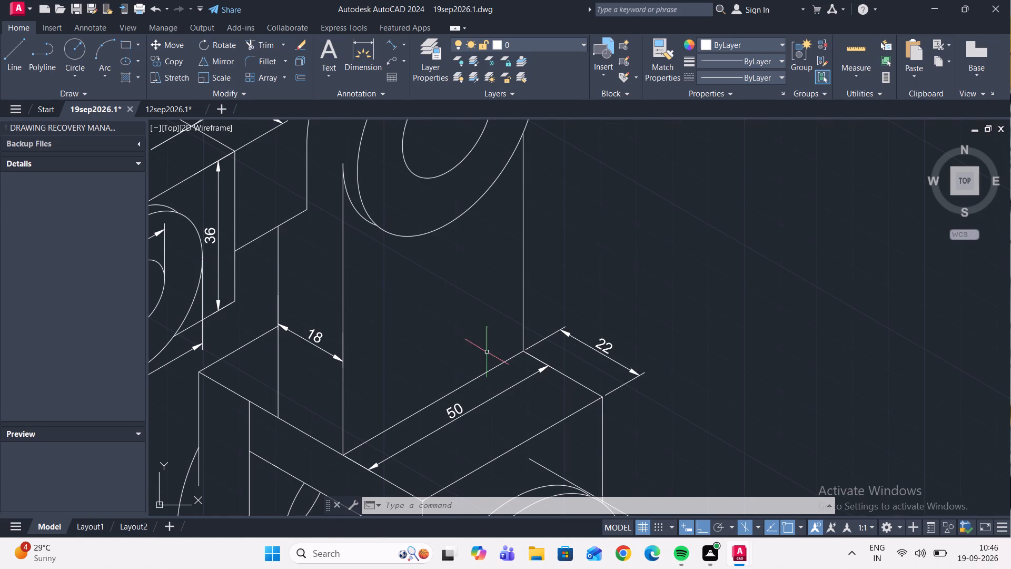
click(18, 52)
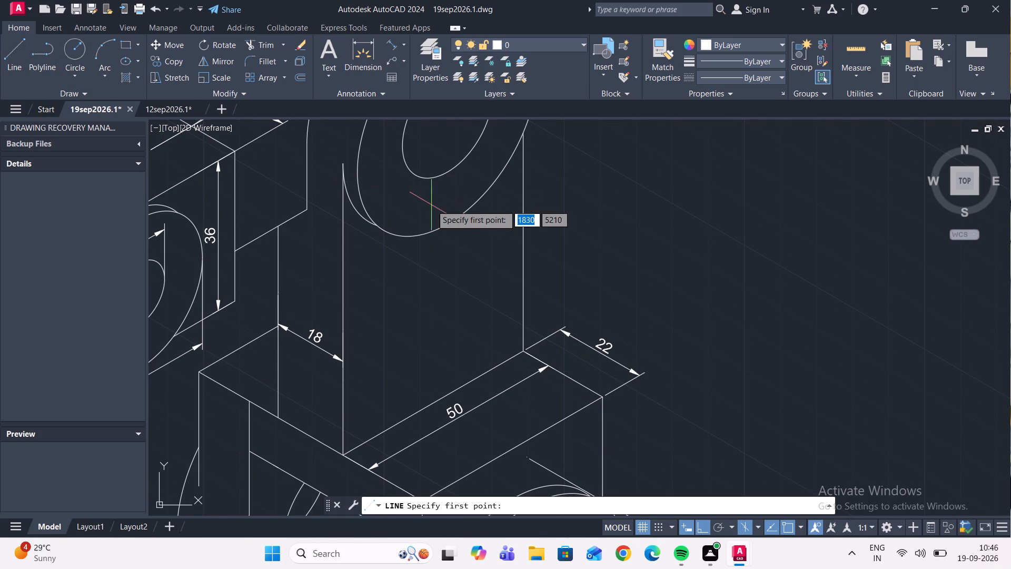
scroll(434, 183, down, 1)
click(441, 146)
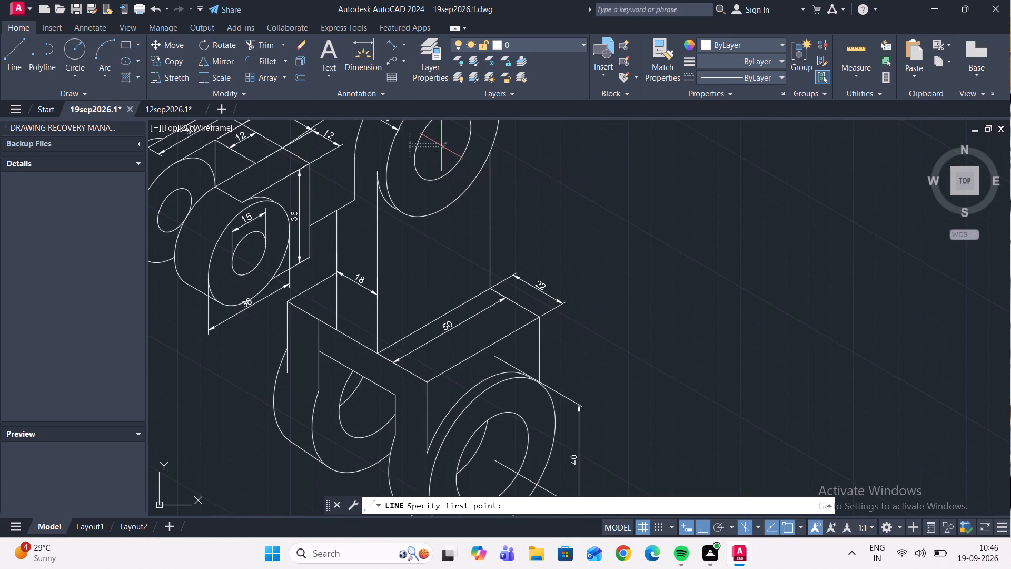
click(725, 314)
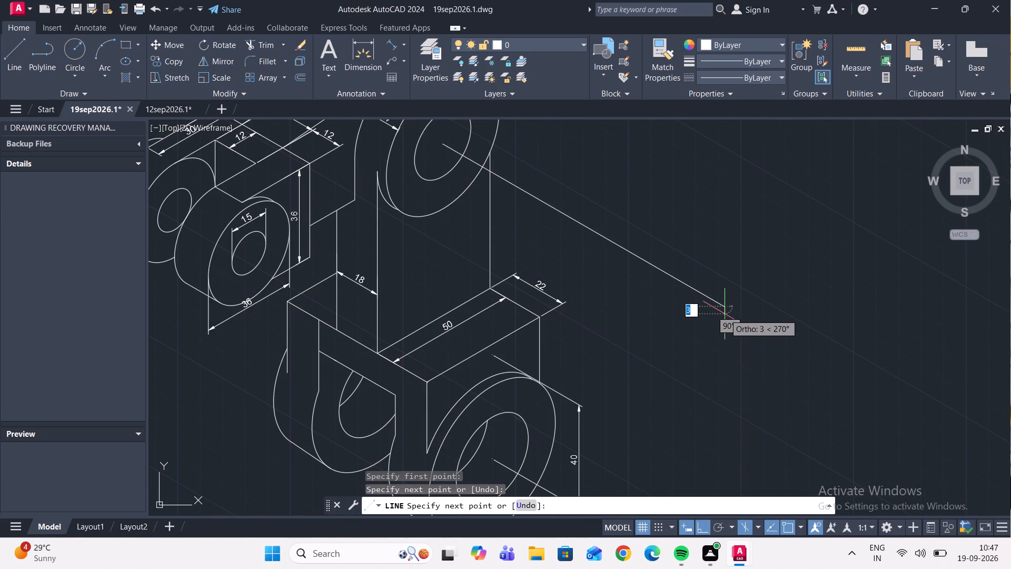
key(Escape)
scroll(647, 283, down, 2)
scroll(571, 352, up, 2)
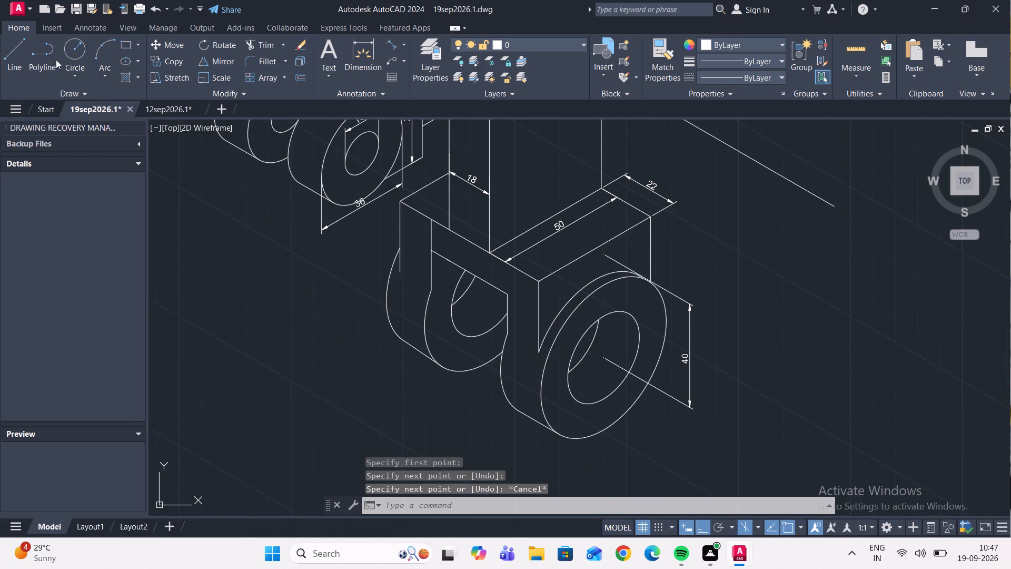
Draw a vertical construction line about 114 long up from the base's front ring centre, crossing the sloping line from the upper boss.
click(11, 48)
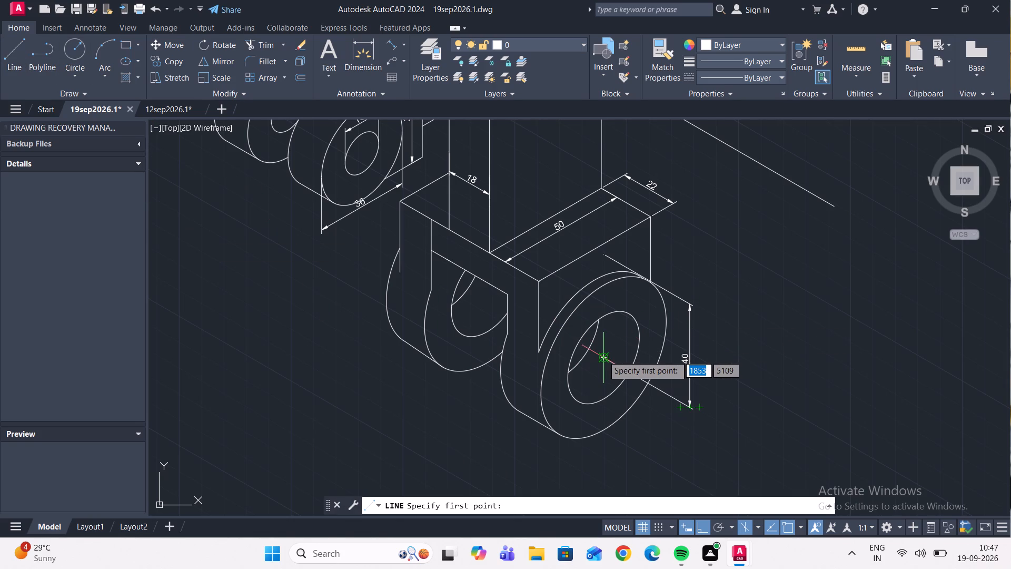
click(601, 357)
middle_drag(629, 117, 571, 320)
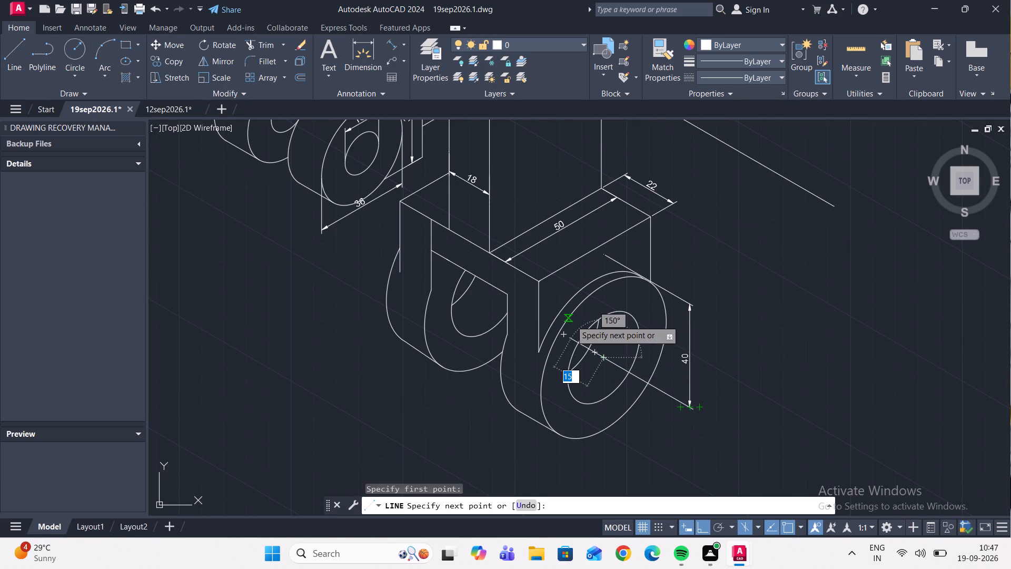
middle_drag(571, 320, 561, 425)
scroll(612, 156, up, 2)
scroll(581, 191, up, 1)
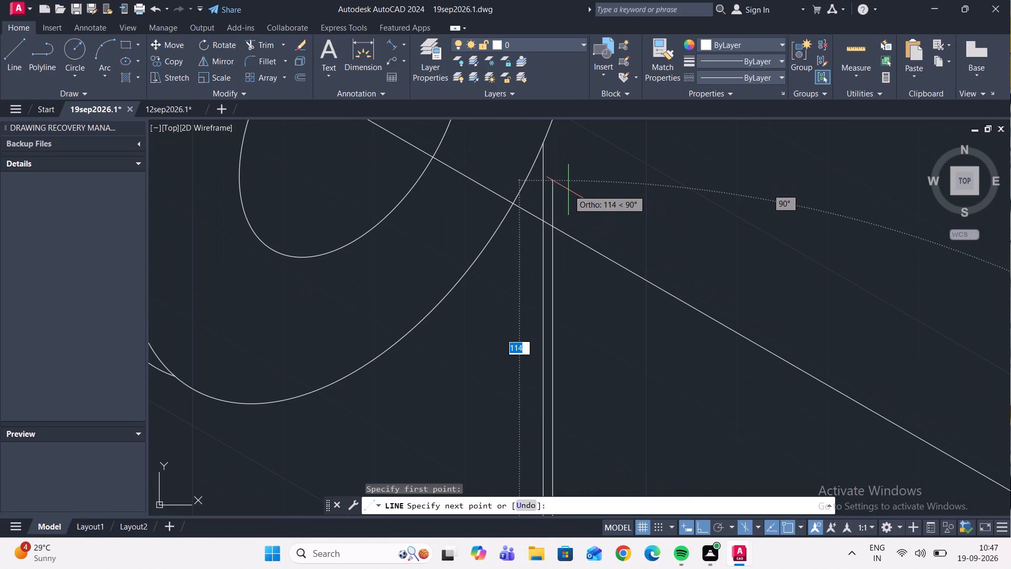
click(568, 190)
key(Escape)
scroll(608, 189, down, 2)
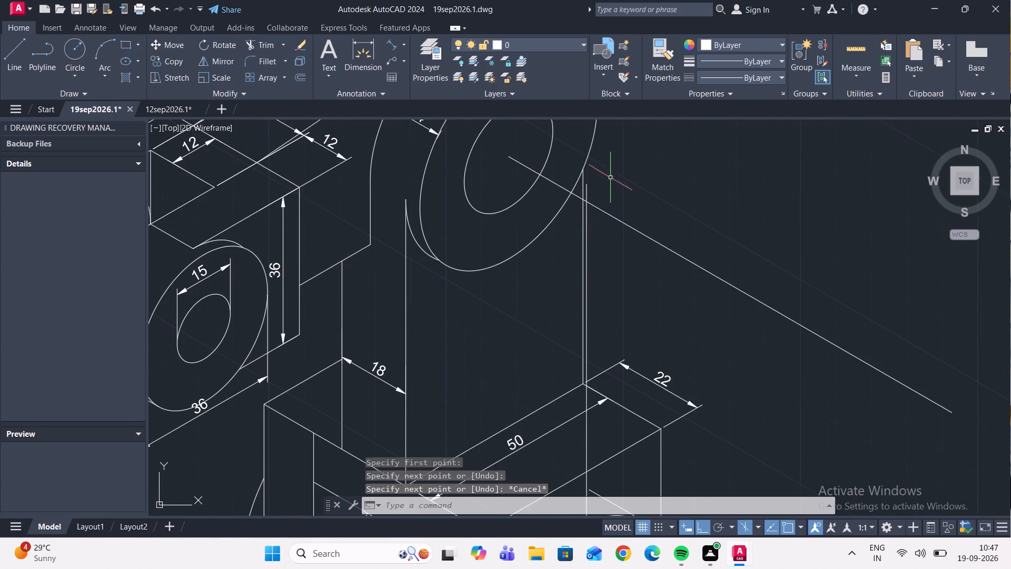
Add an aligned height dimension from the upper crossing of the construction lines down to the base's front ring centre, placed outside the 40 dimension.
click(390, 47)
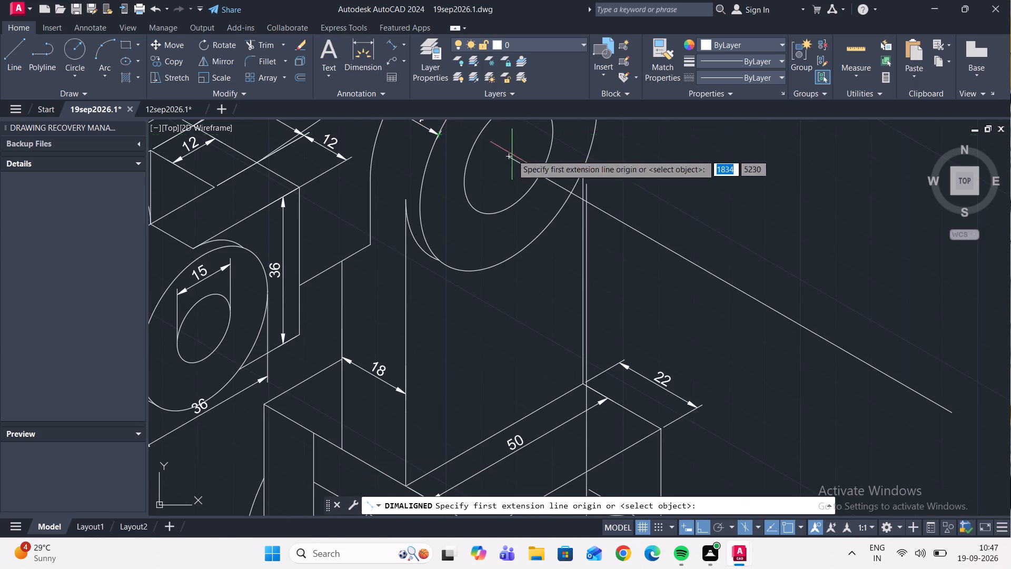
click(589, 199)
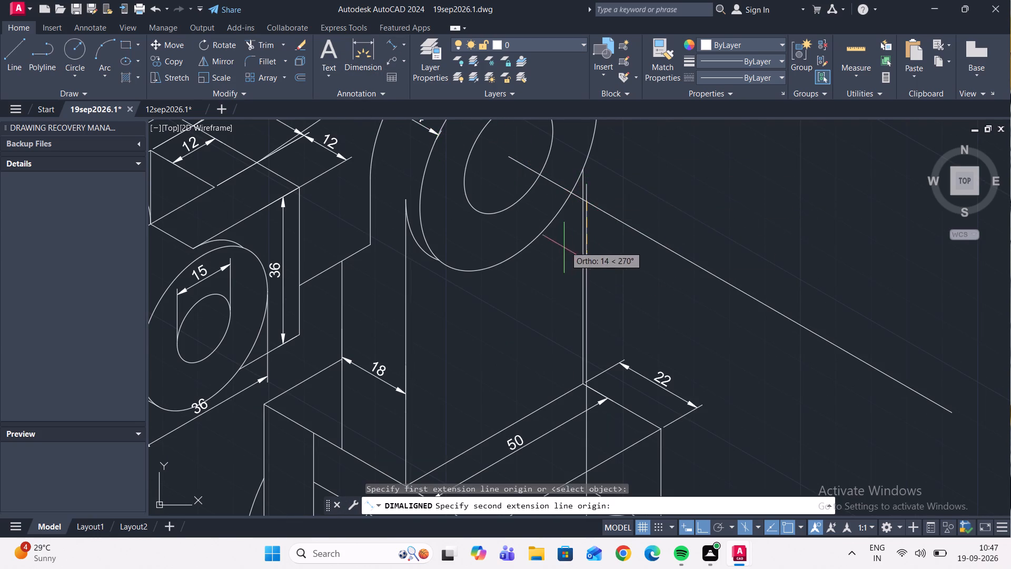
scroll(576, 203, down, 5)
scroll(590, 247, up, 4)
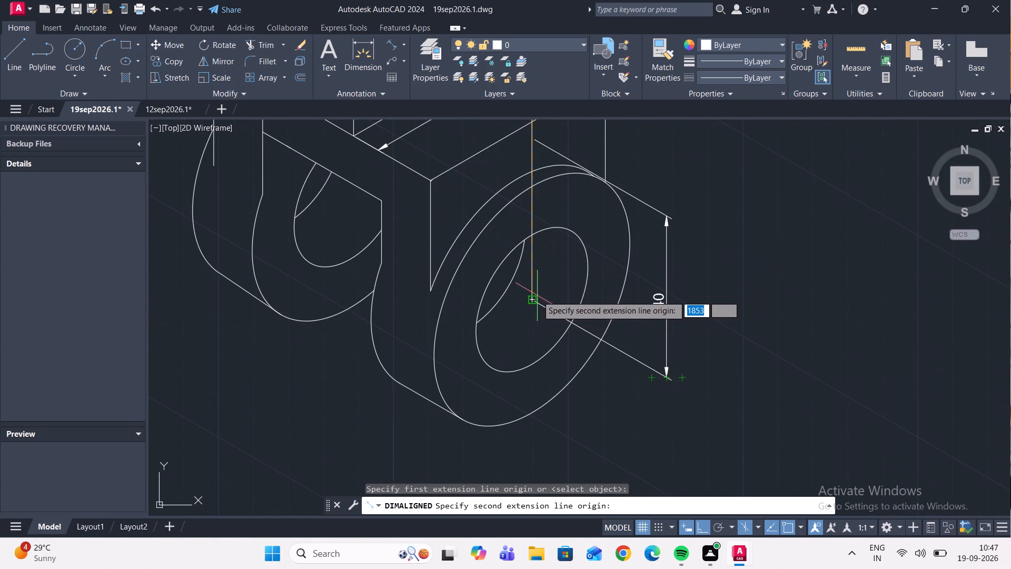
click(532, 297)
scroll(690, 298, down, 1)
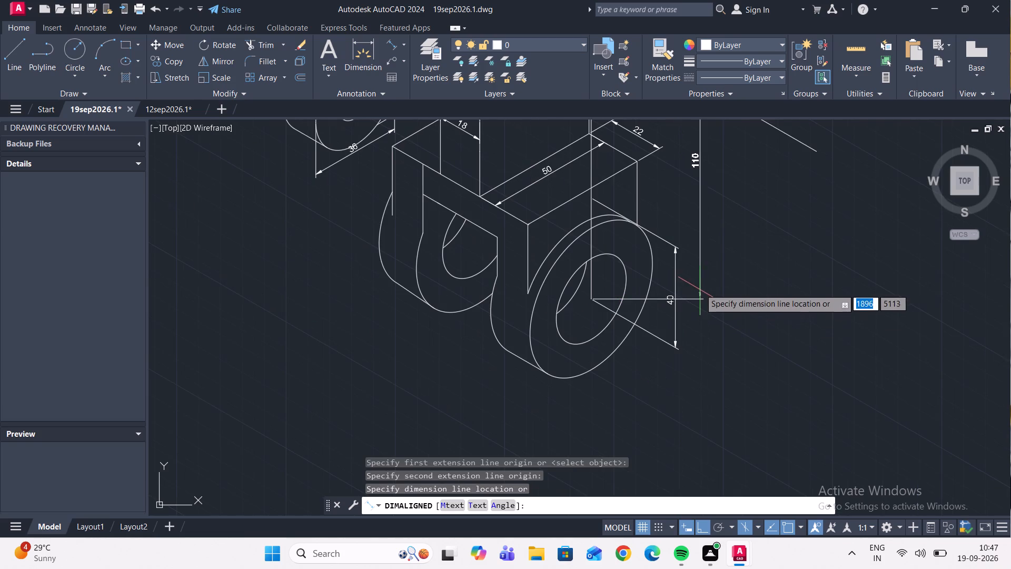
middle_drag(702, 291, 698, 325)
click(696, 327)
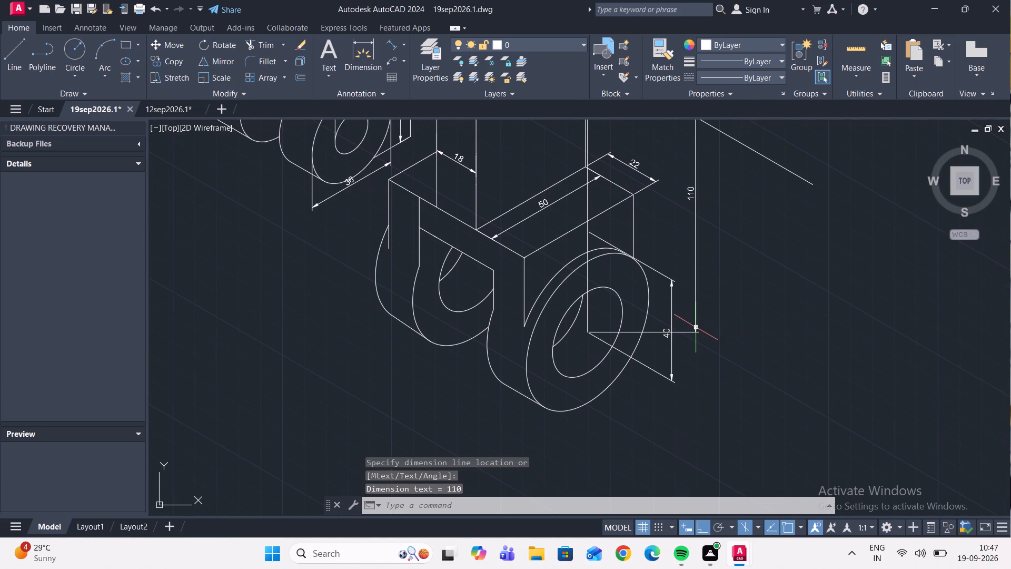
key(Escape)
Oblique the 110 height dimension, taking the angle along the base block's top end edge down to its near corner.
click(746, 268)
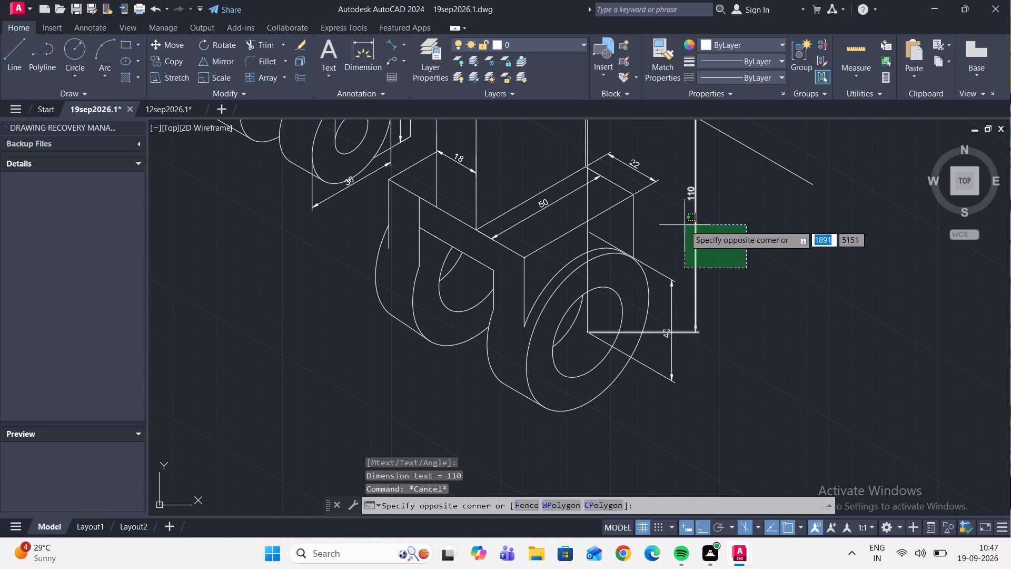
click(685, 225)
text(dimed)
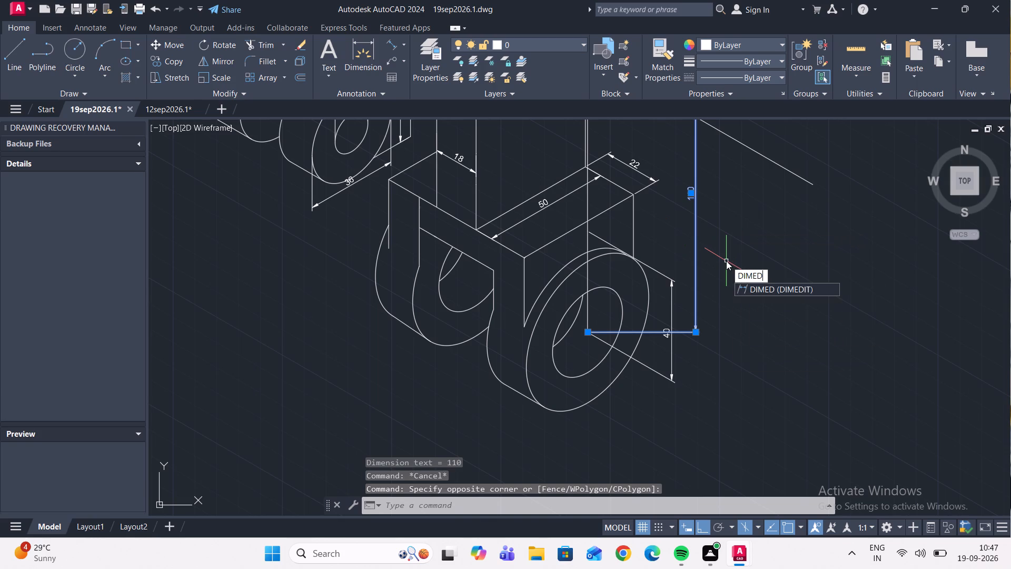
click(795, 288)
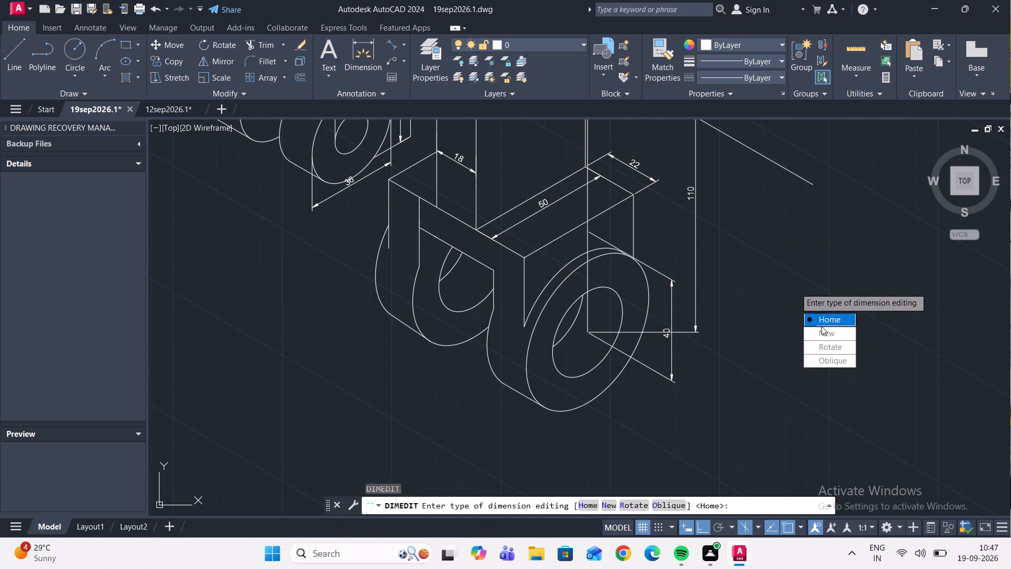
drag(824, 360, 795, 288)
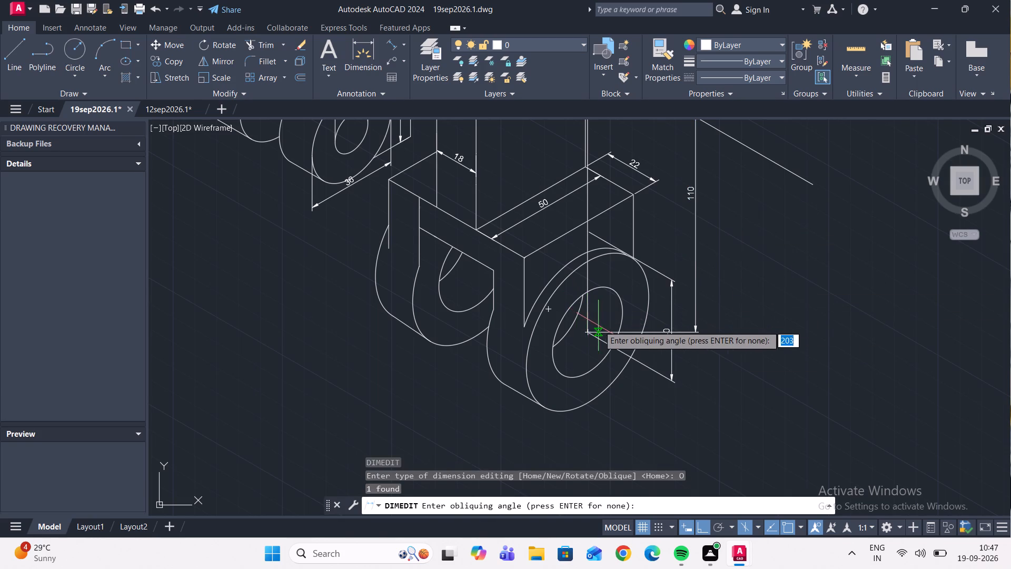
scroll(601, 327, up, 1)
click(400, 172)
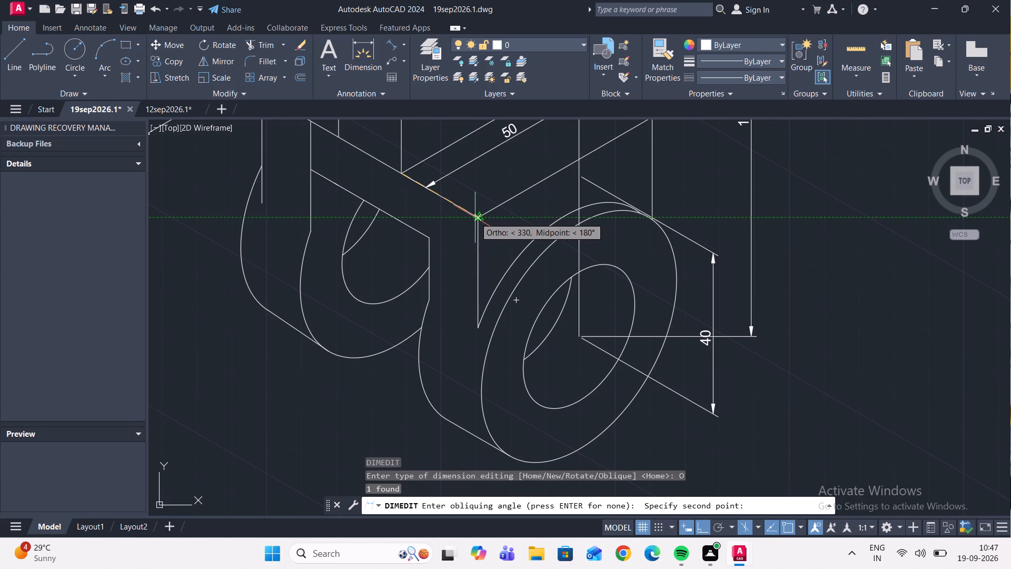
click(475, 218)
Delete the vertical construction line through the front ring centre and the sloping construction line from the upper boss.
scroll(559, 242, down, 1)
middle_drag(590, 239, 559, 342)
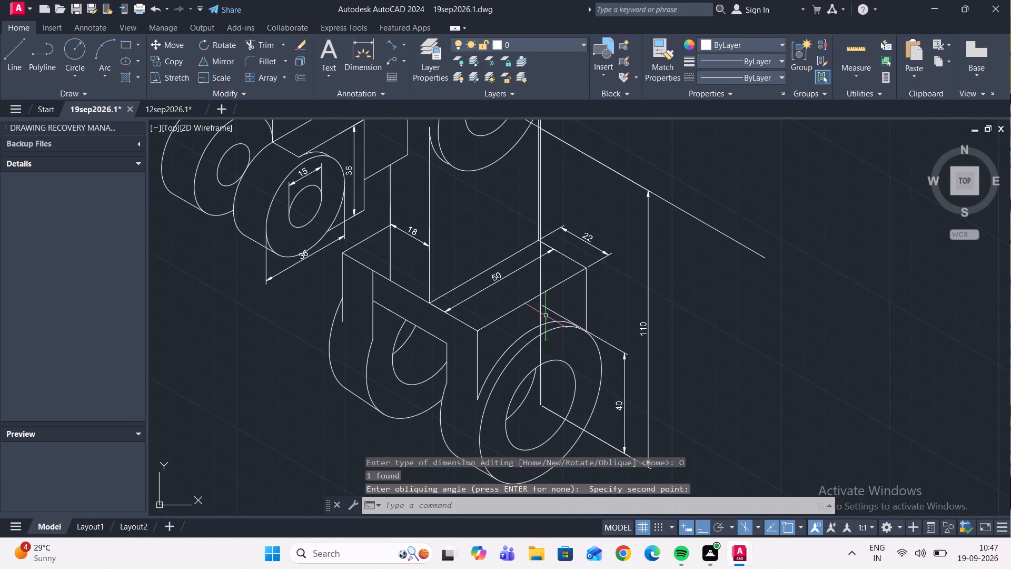
click(541, 304)
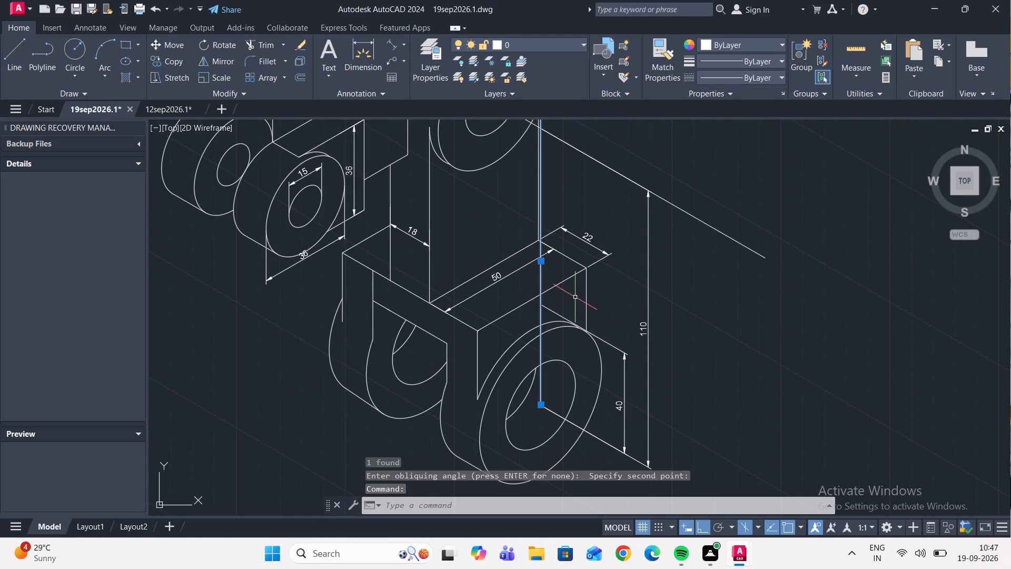
key(Delete)
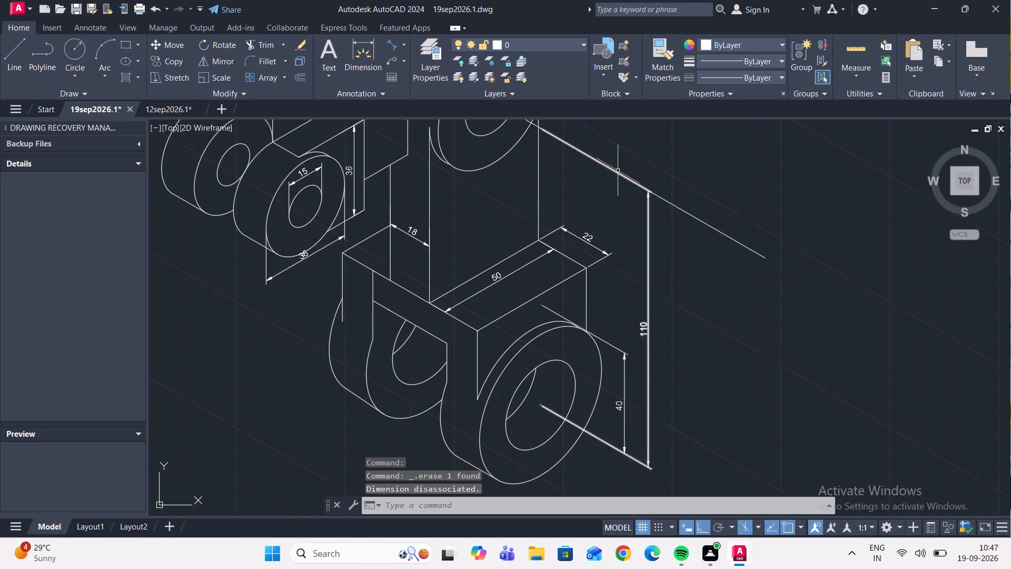
click(674, 207)
key(Delete)
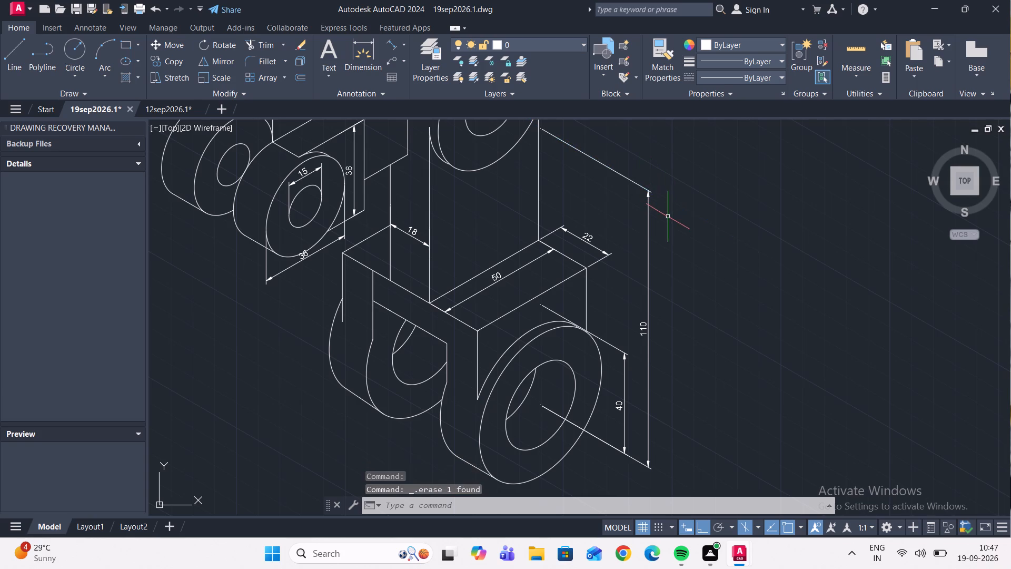
Draw a line from the inner end of the 110 dimension's upper extension line back to the upper boss's centre.
scroll(668, 215, down, 2)
scroll(641, 174, up, 2)
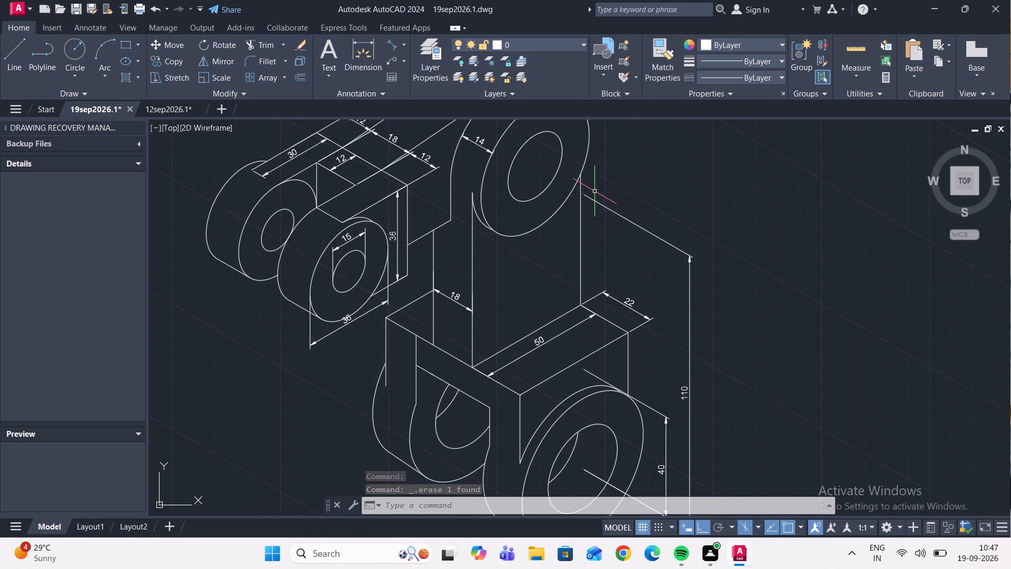
middle_drag(579, 187, 488, 134)
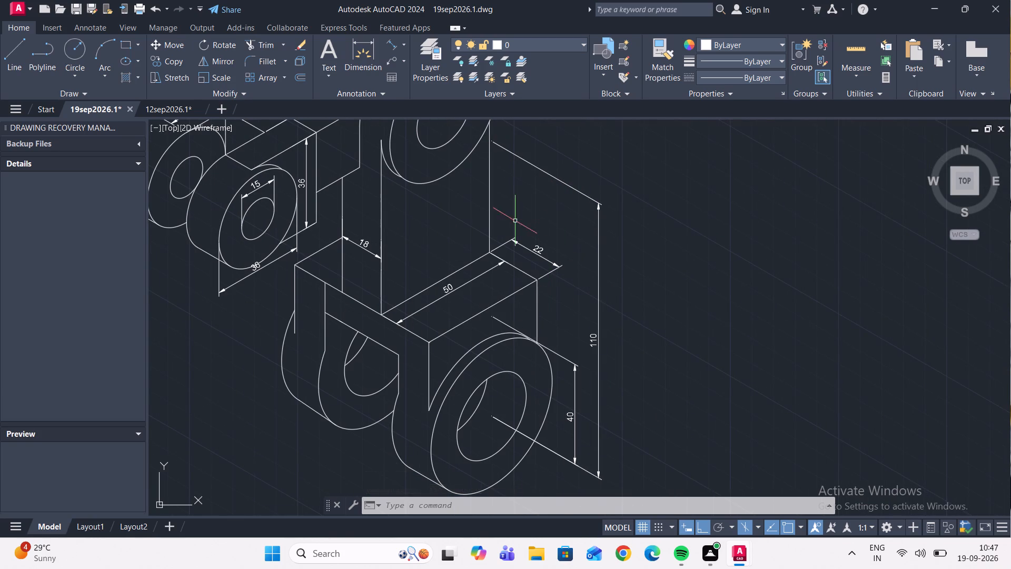
middle_drag(522, 215, 531, 335)
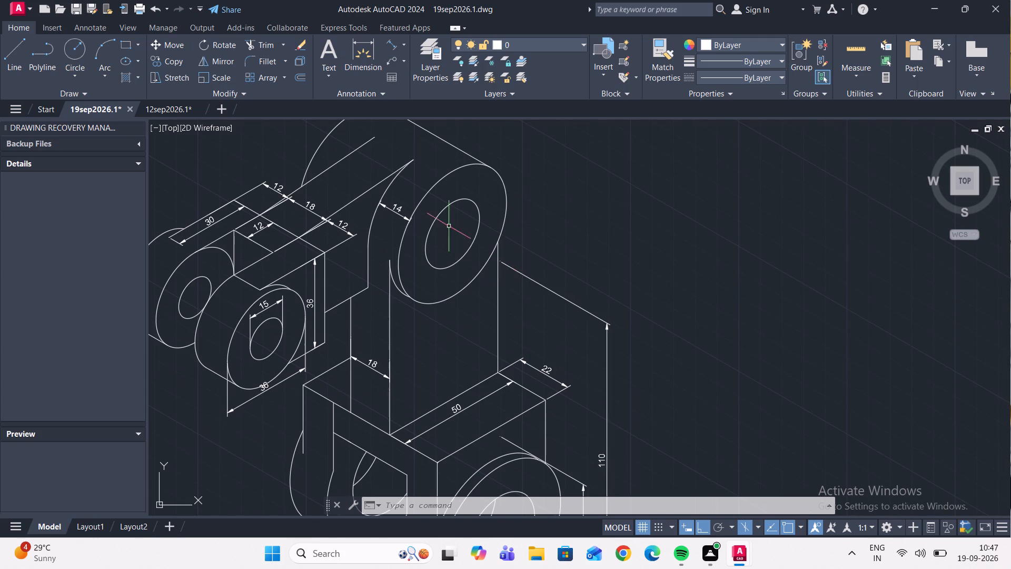
click(9, 56)
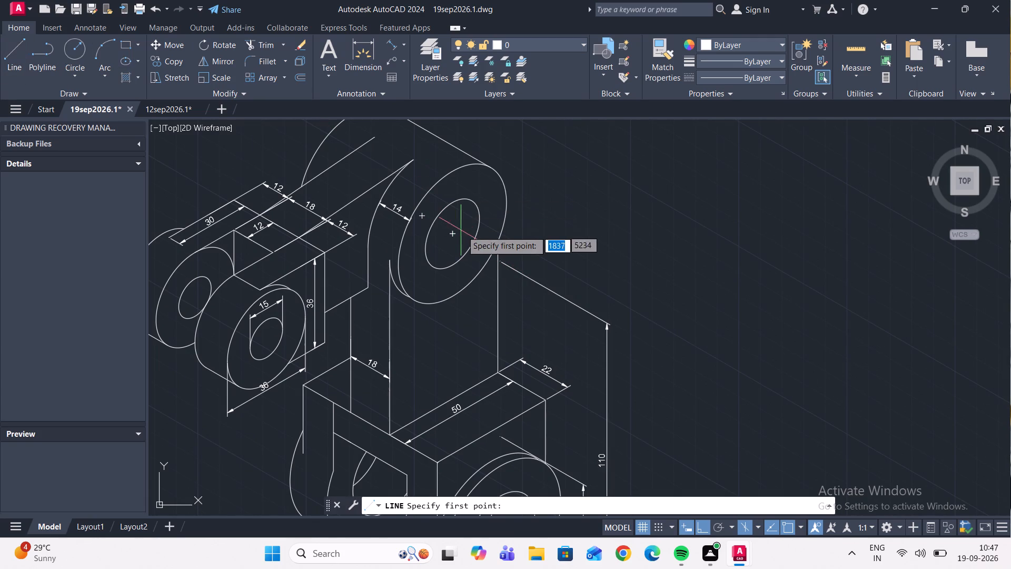
scroll(504, 266, up, 6)
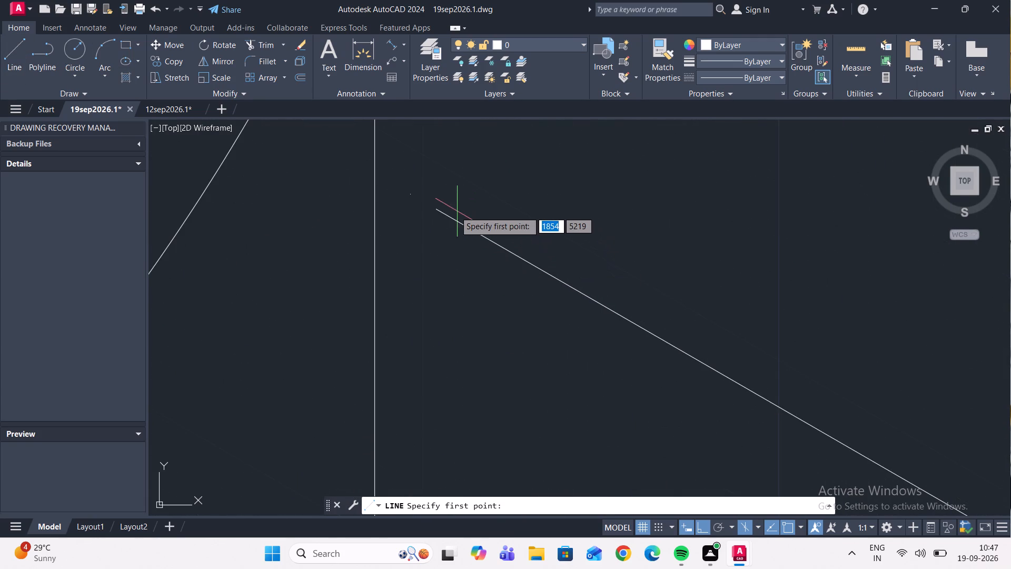
click(411, 193)
scroll(290, 124, down, 2)
middle_drag(294, 153, 590, 378)
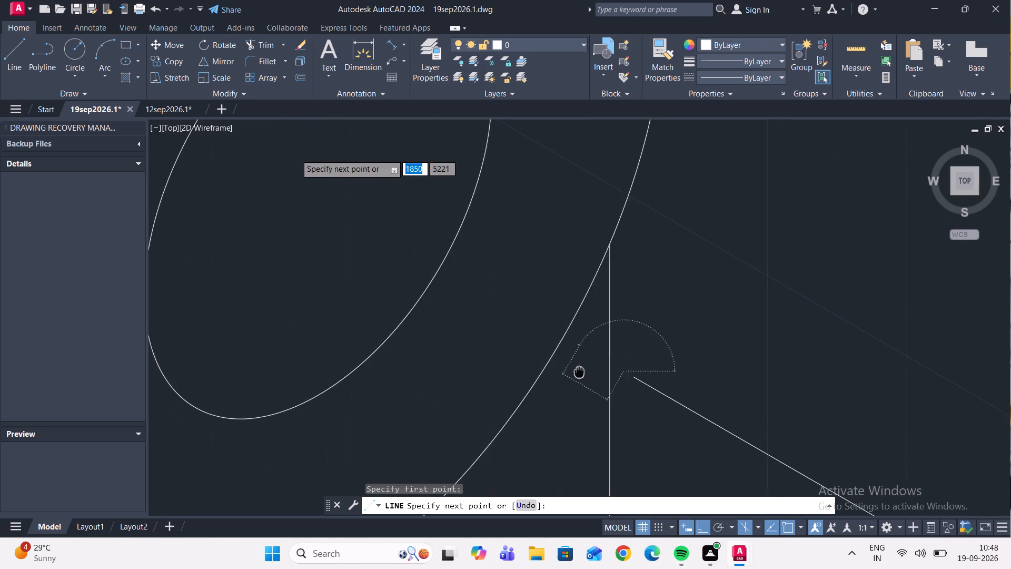
middle_drag(590, 378, 593, 381)
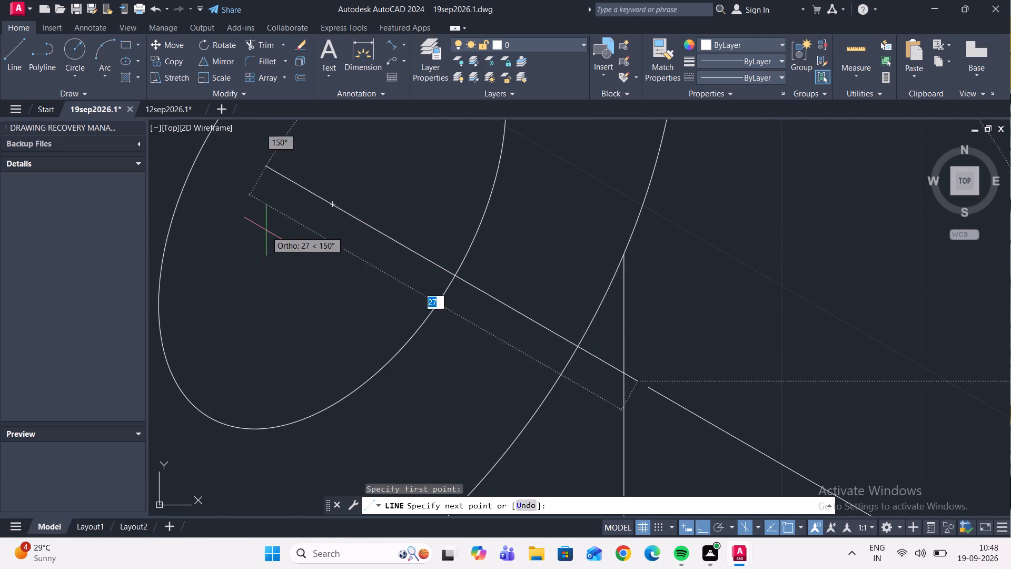
click(336, 207)
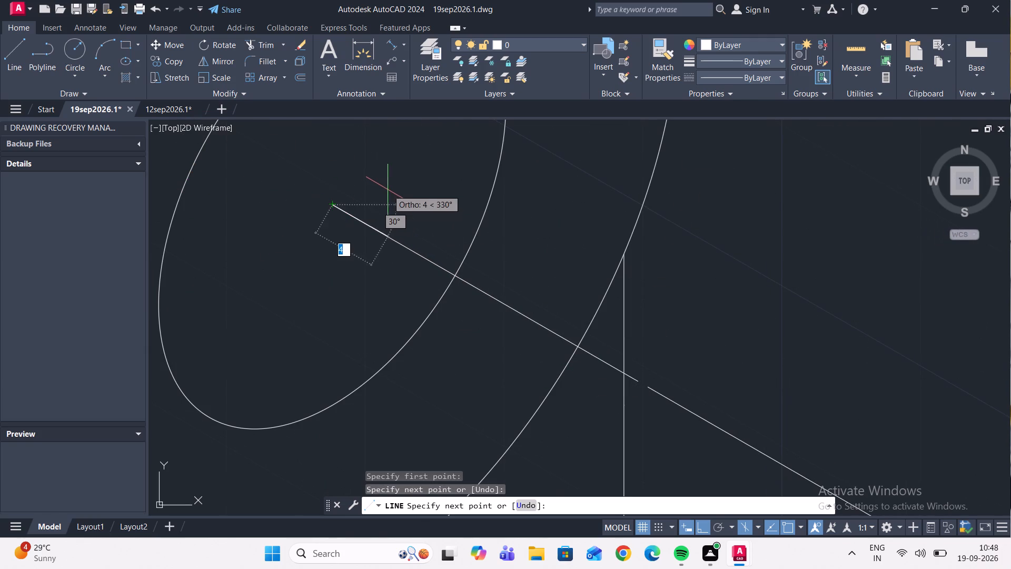
key(Escape)
key(grave)
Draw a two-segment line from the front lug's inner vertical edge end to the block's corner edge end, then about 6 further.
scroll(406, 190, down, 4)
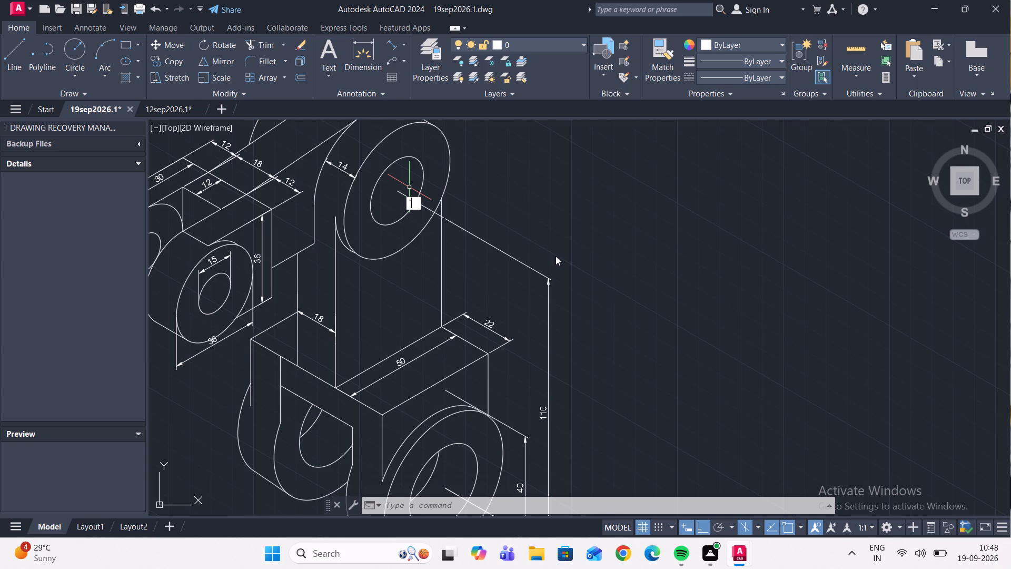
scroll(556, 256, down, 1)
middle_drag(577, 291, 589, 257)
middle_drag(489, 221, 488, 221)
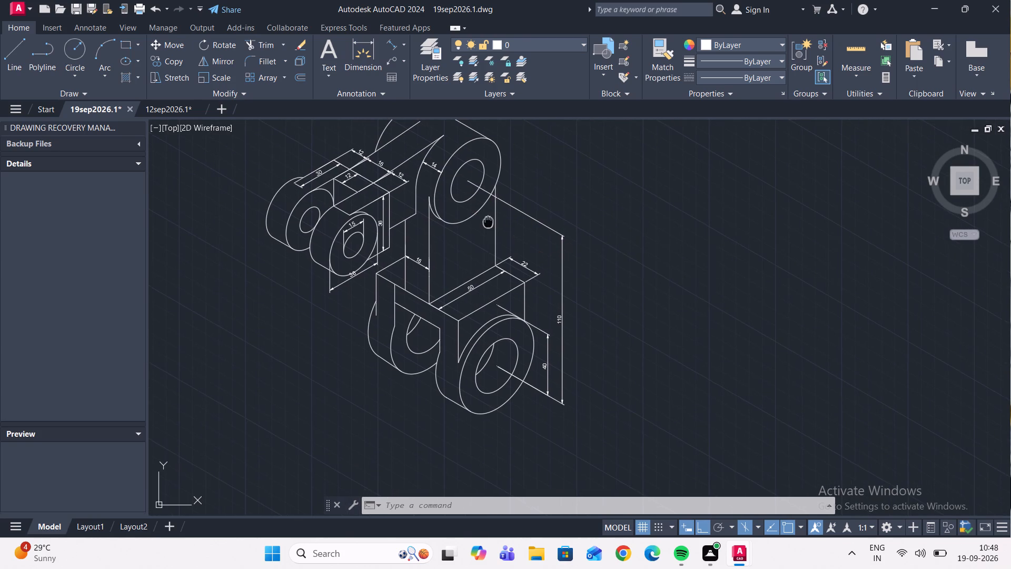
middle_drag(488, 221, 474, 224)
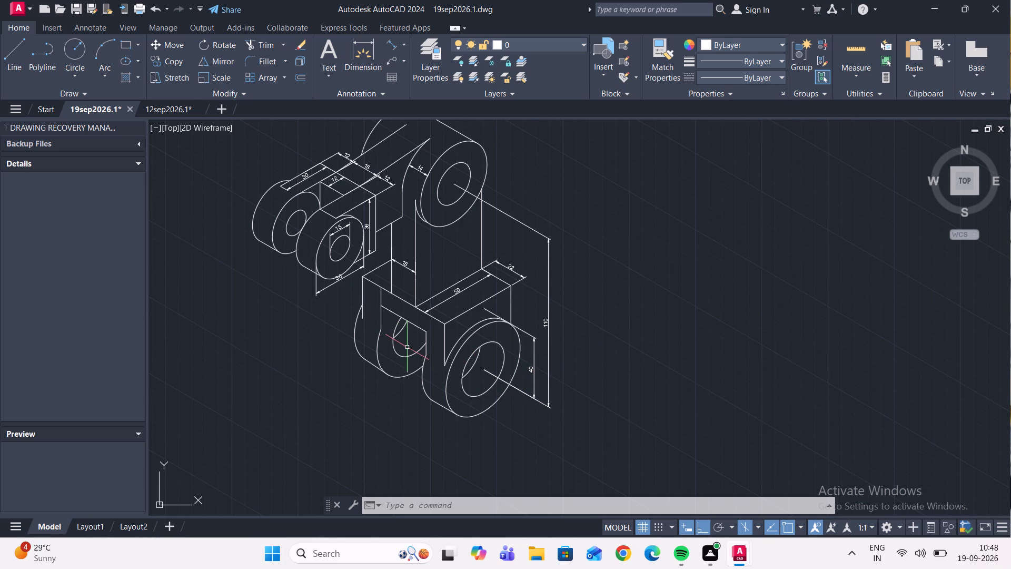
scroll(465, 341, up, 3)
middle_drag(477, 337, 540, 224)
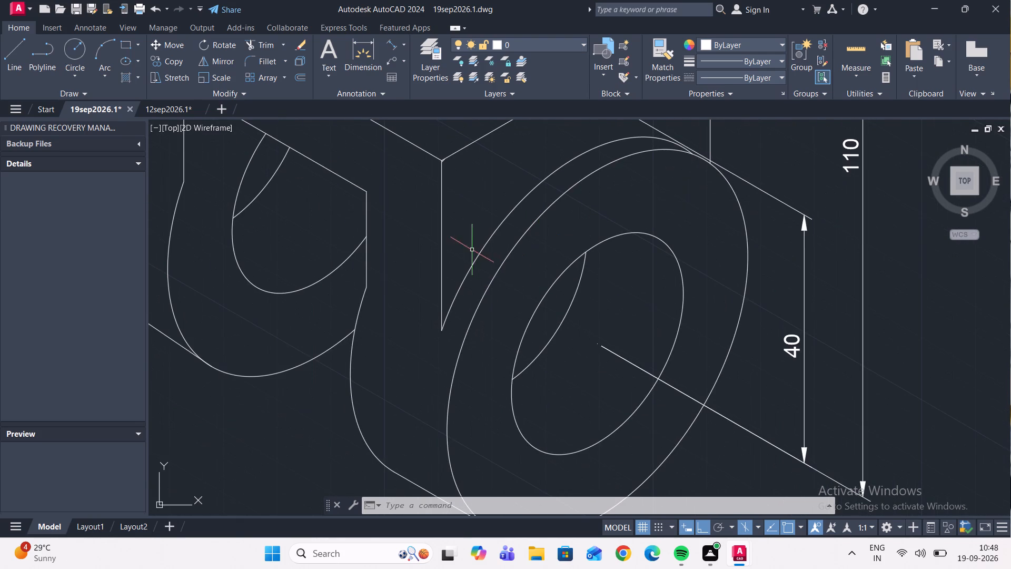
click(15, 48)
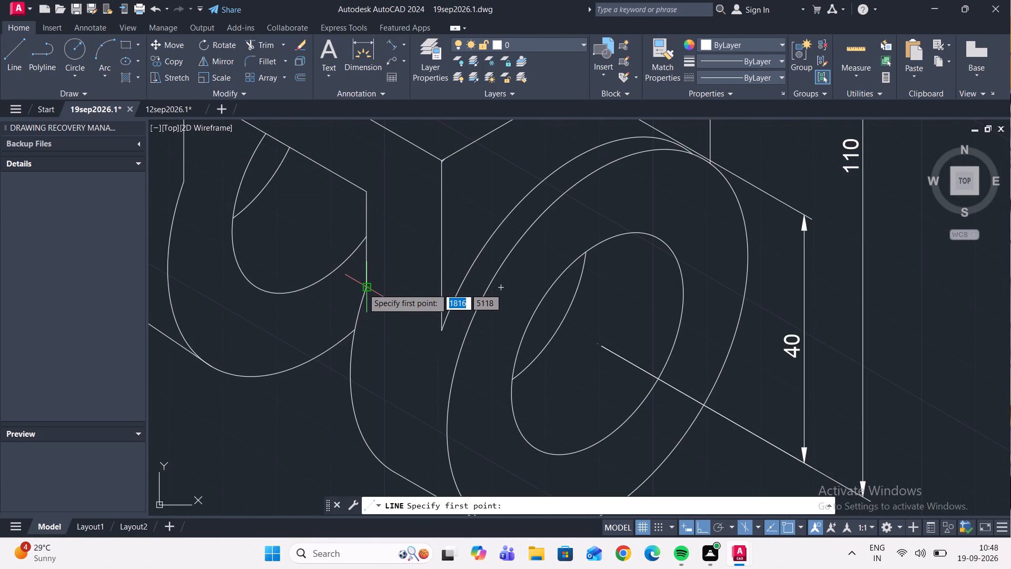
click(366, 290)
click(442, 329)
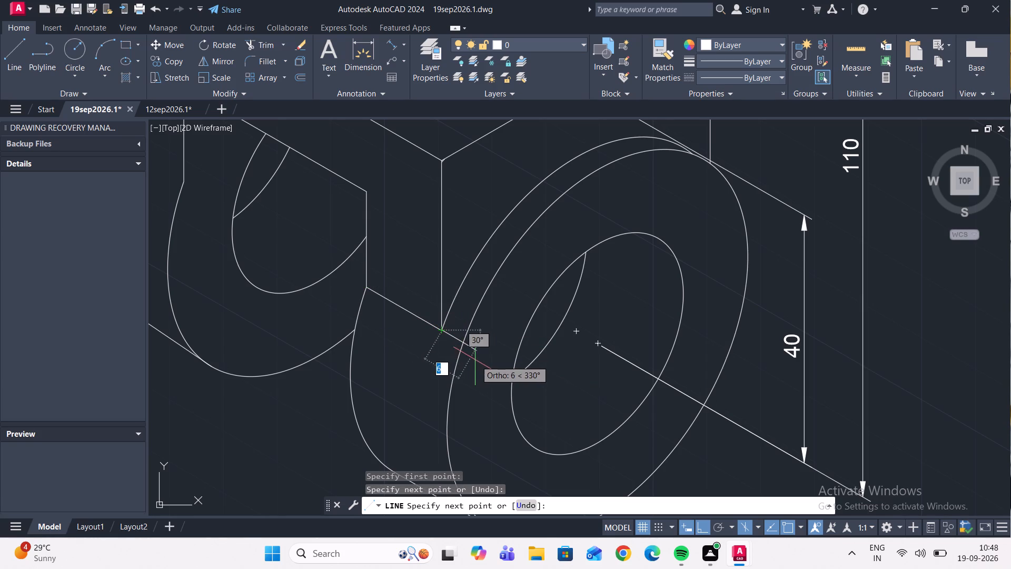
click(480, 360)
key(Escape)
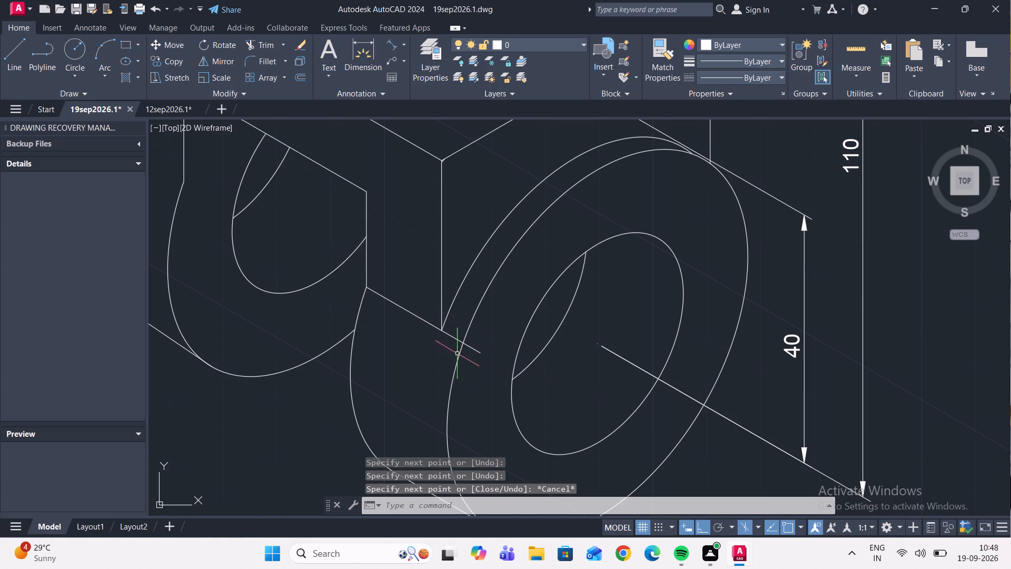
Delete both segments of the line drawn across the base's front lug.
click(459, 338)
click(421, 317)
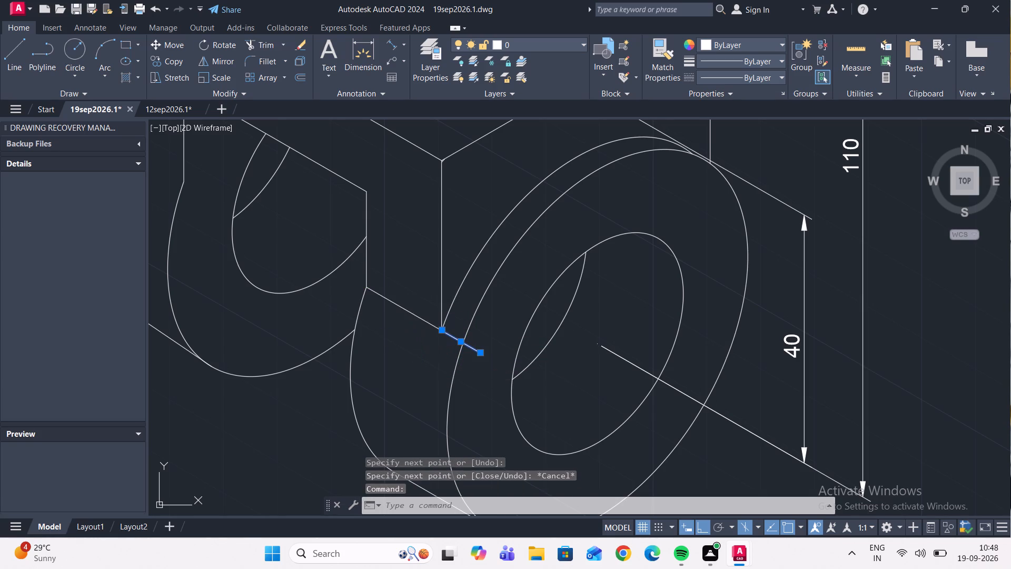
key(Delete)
Draw a single line about 21 long at 330° from the lower end of the front lug's inner vertical edge, past the block's corner edge.
click(16, 49)
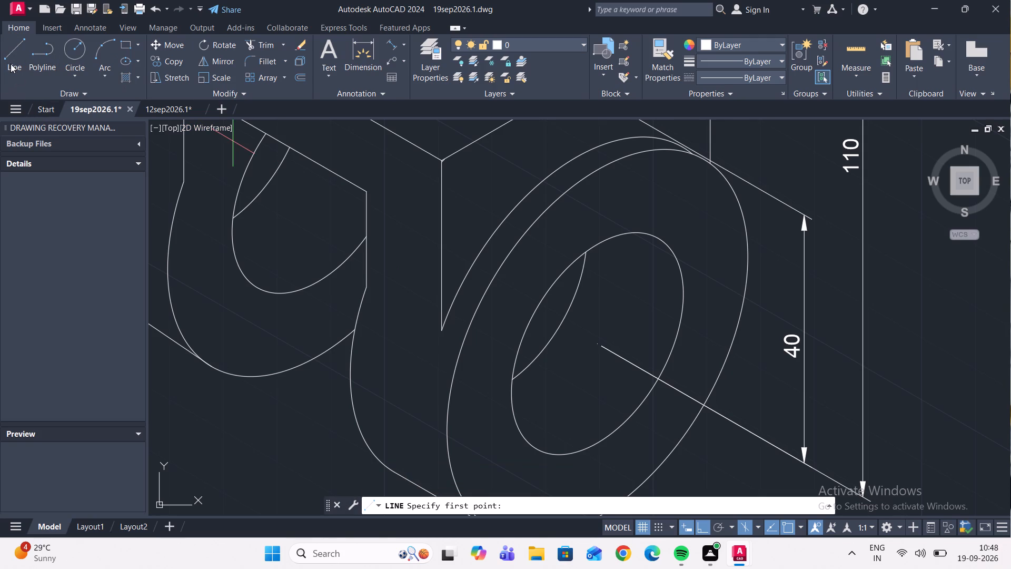
click(11, 63)
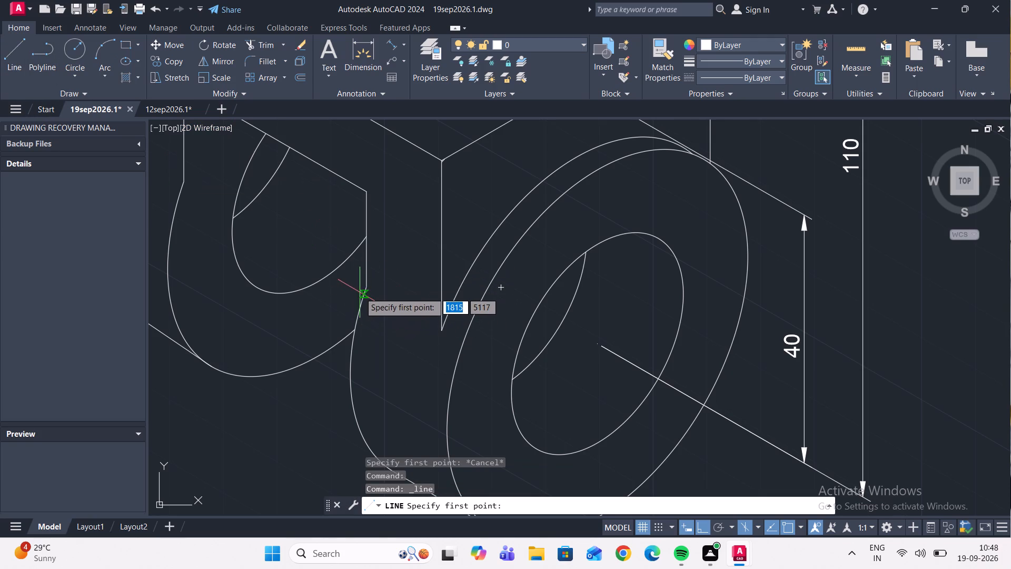
click(363, 285)
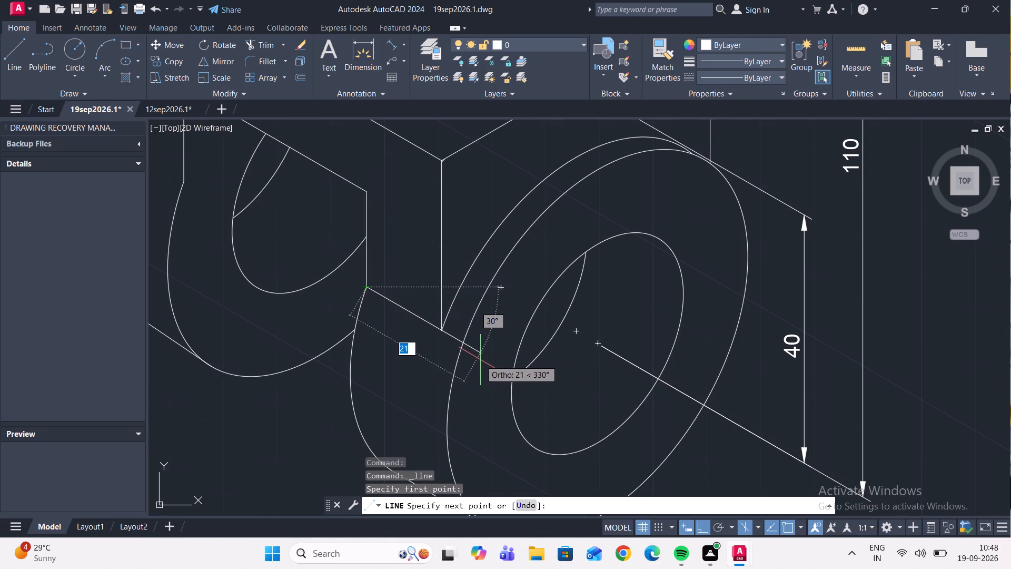
click(480, 360)
key(Escape)
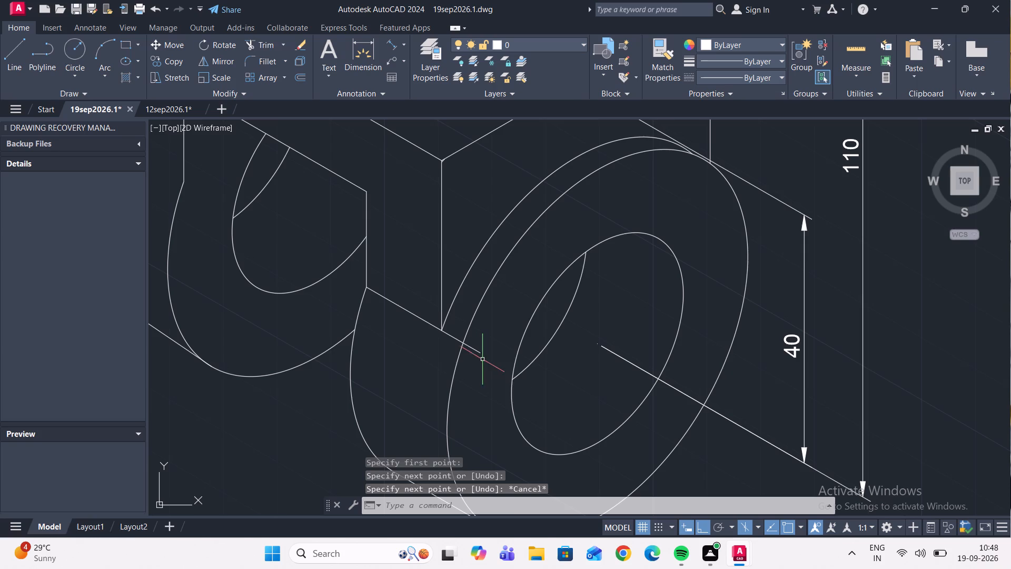
Add an aligned dimension from the lower end of the front lug's inner vertical edge to the lower end of the block's corner edge.
click(390, 45)
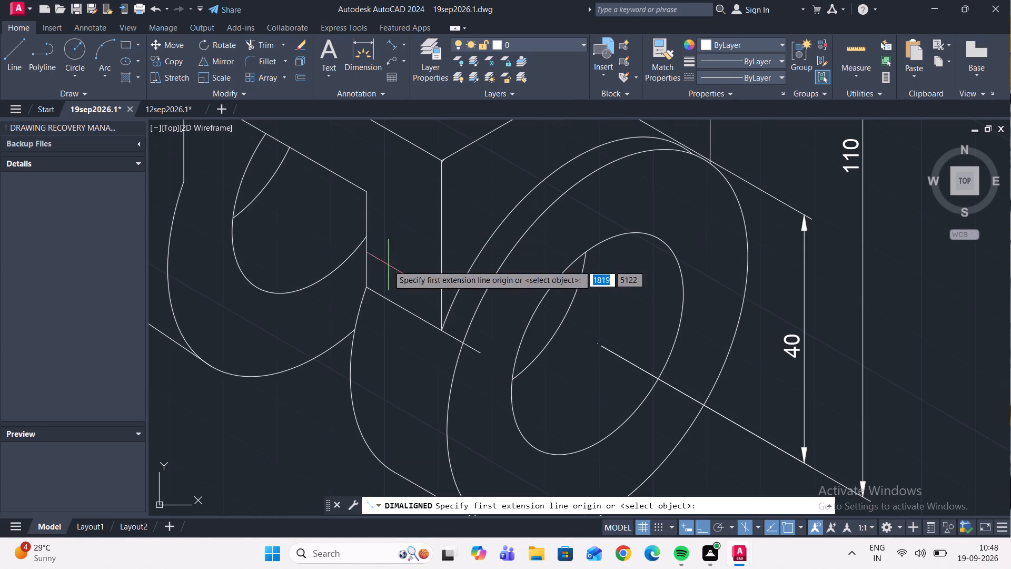
scroll(368, 284, up, 3)
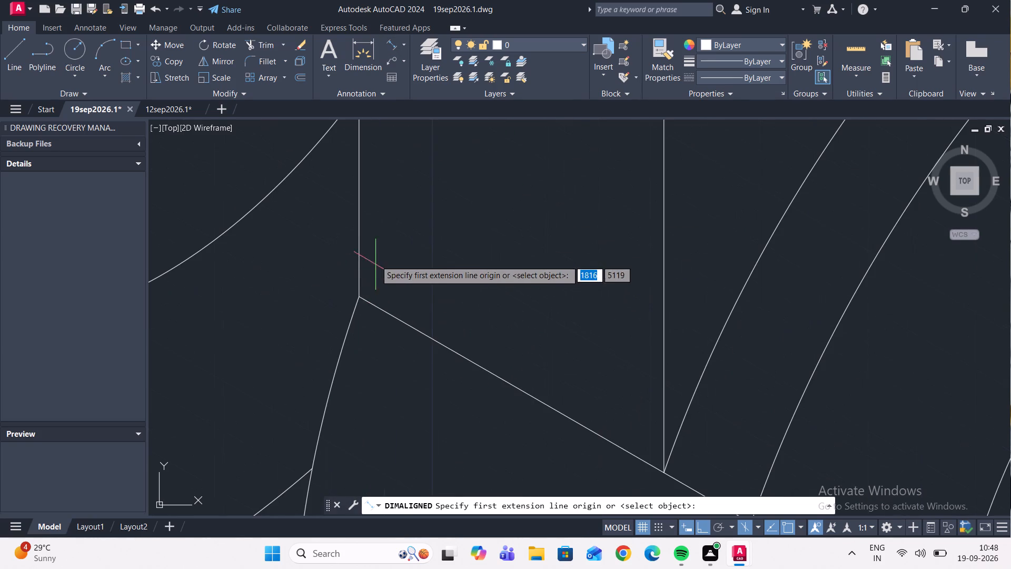
click(360, 298)
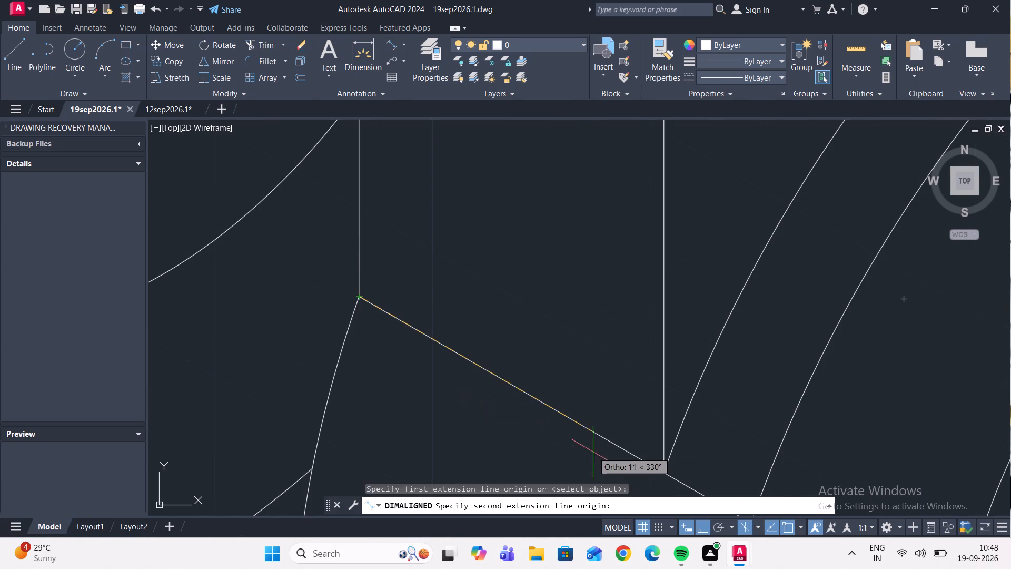
click(665, 470)
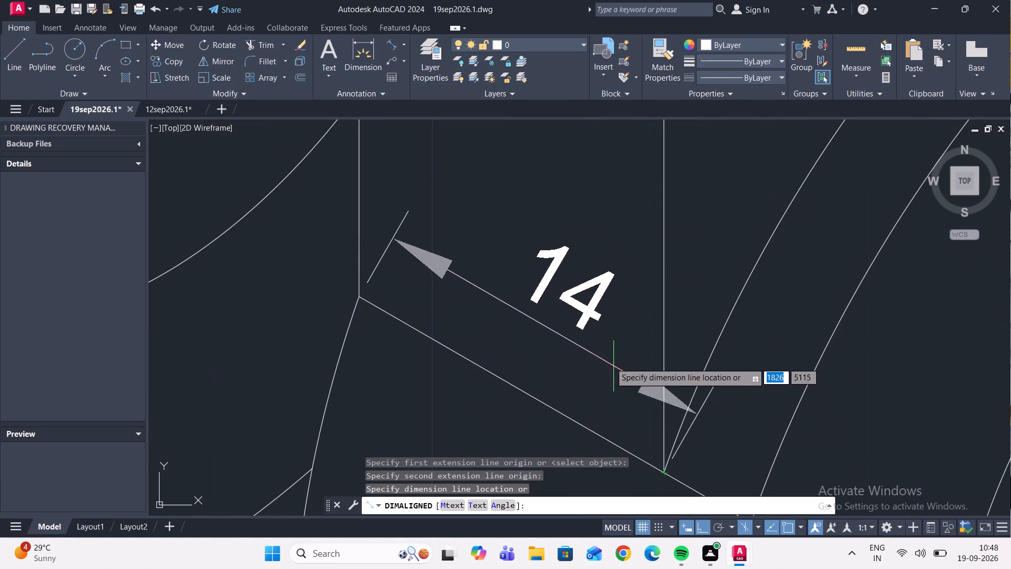
click(602, 331)
Add an aligned dimension from the block's corner edge end to the construction line's crossing with the front boss's outer arc, in line with the 14 dimension.
middle_drag(720, 345, 572, 283)
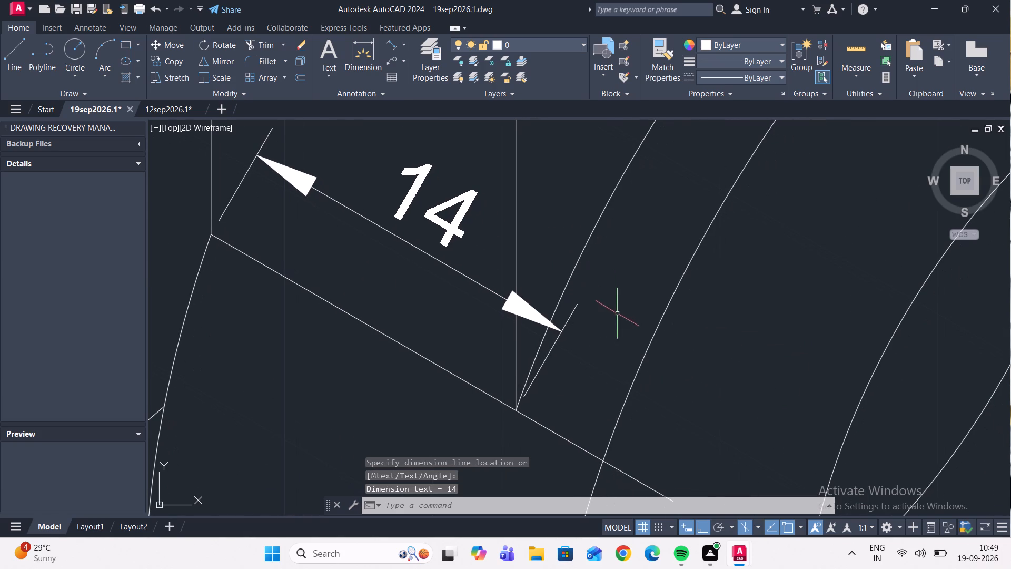
click(392, 47)
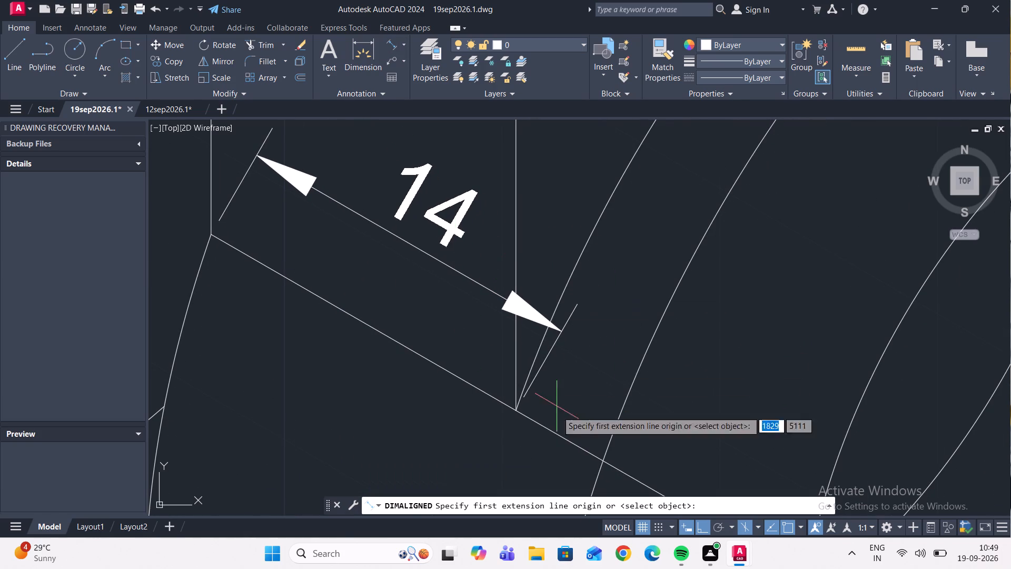
click(516, 411)
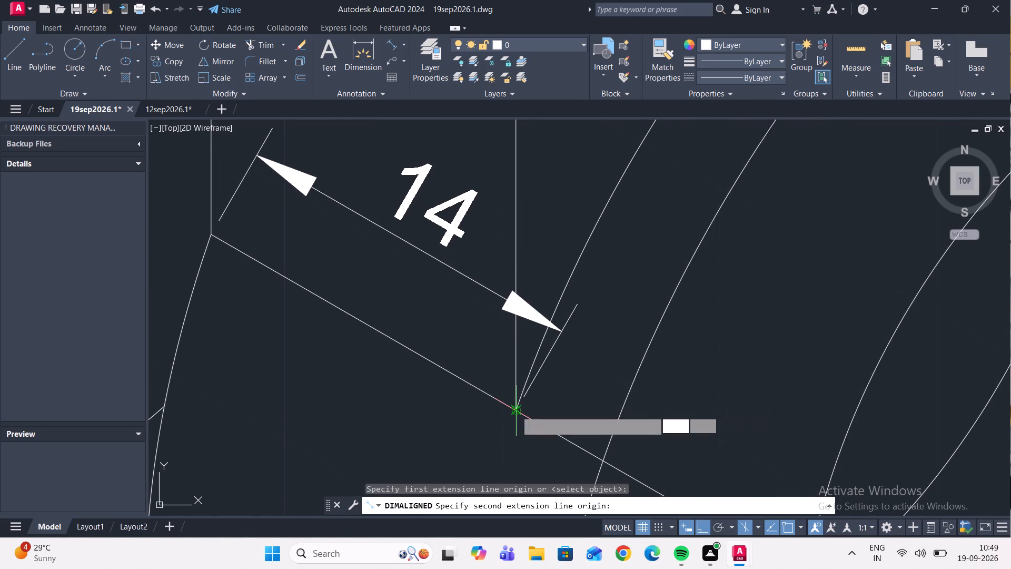
click(604, 462)
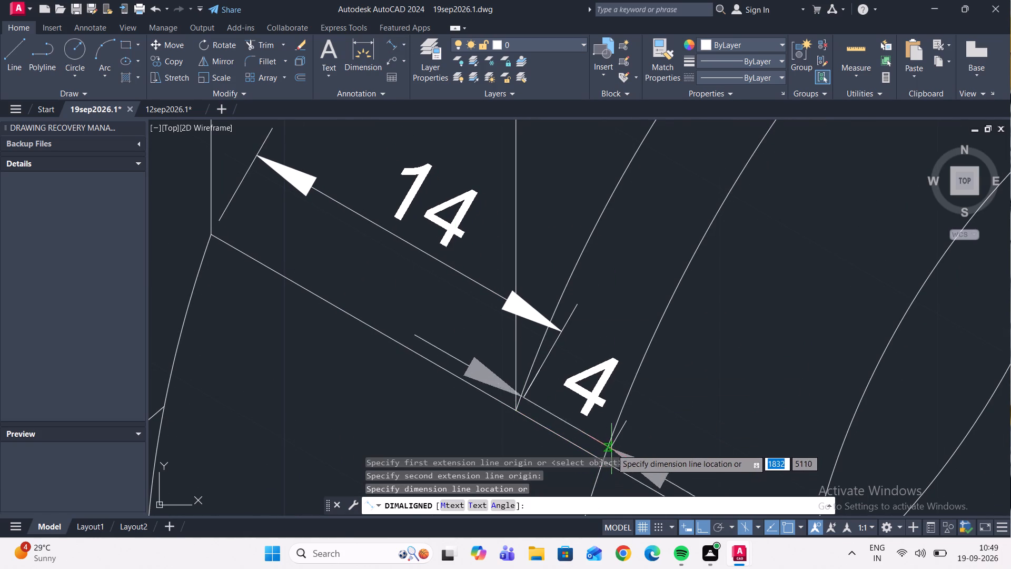
click(637, 388)
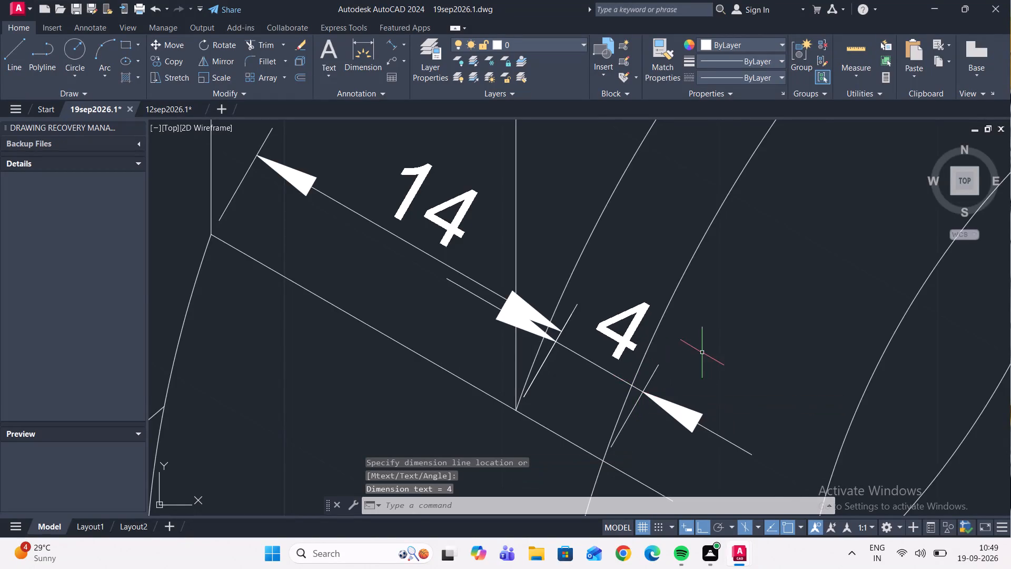
Delete the 330° construction line beneath the 14 and 4 dimensions.
scroll(717, 361, down, 1)
click(619, 407)
key(Delete)
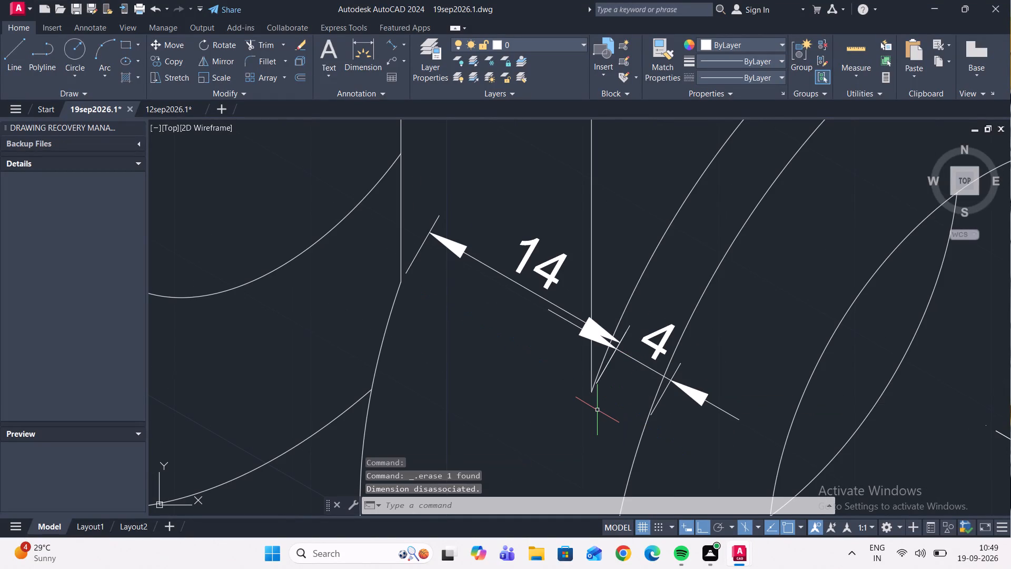
Oblique the 14 dimension at 90°, picking two points along the block's vertical corner edge for the angle.
scroll(582, 377, down, 2)
middle_drag(586, 345, 586, 366)
scroll(599, 381, up, 2)
scroll(504, 310, up, 2)
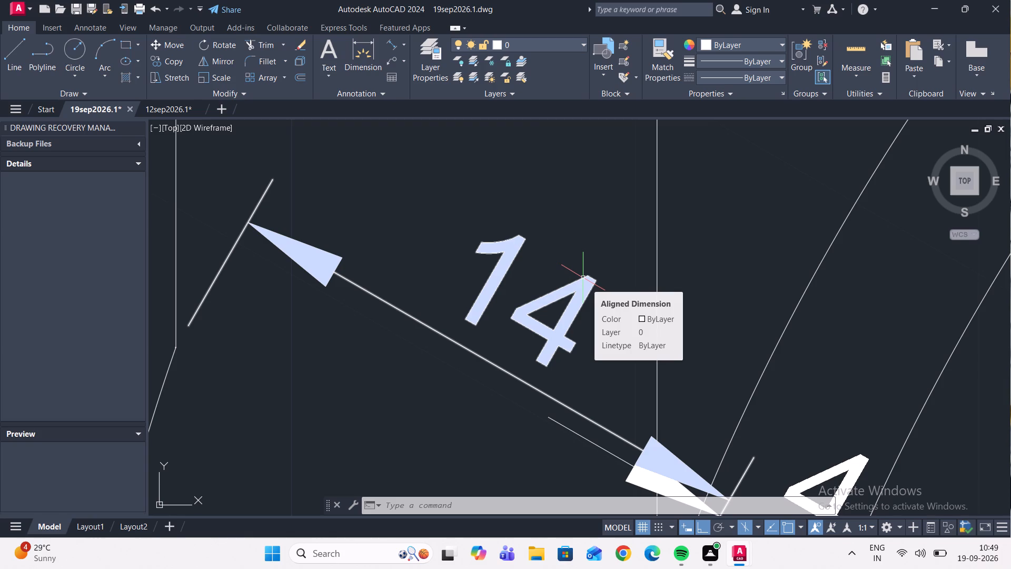
scroll(724, 260, down, 2)
scroll(622, 220, down, 1)
scroll(623, 270, up, 1)
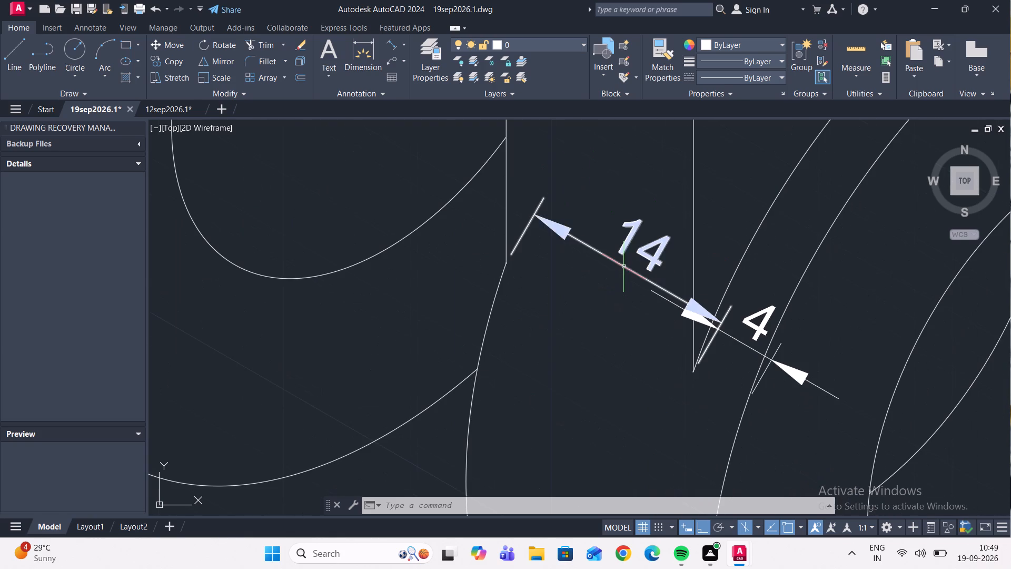
click(623, 267)
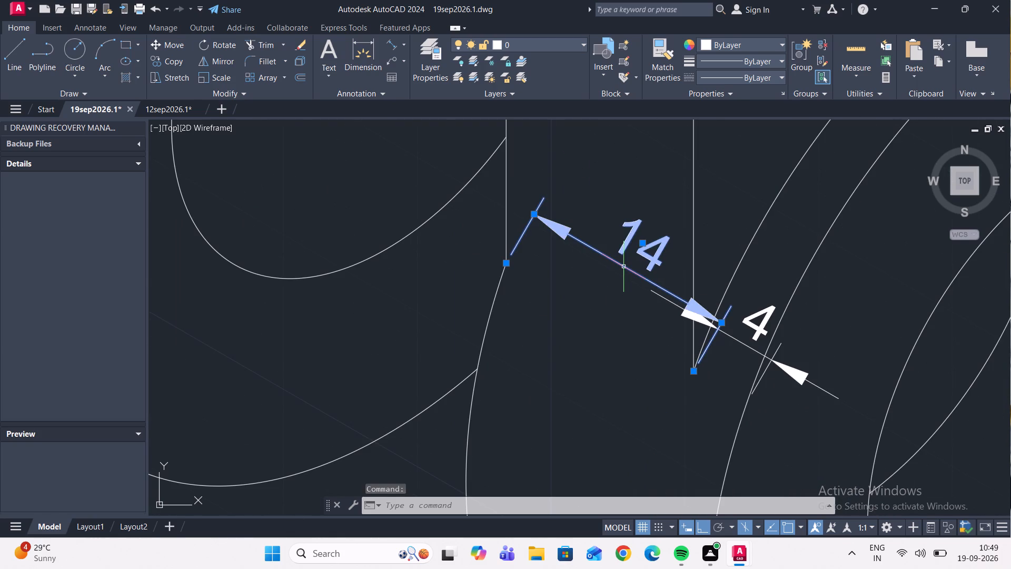
text(dimed)
click(706, 292)
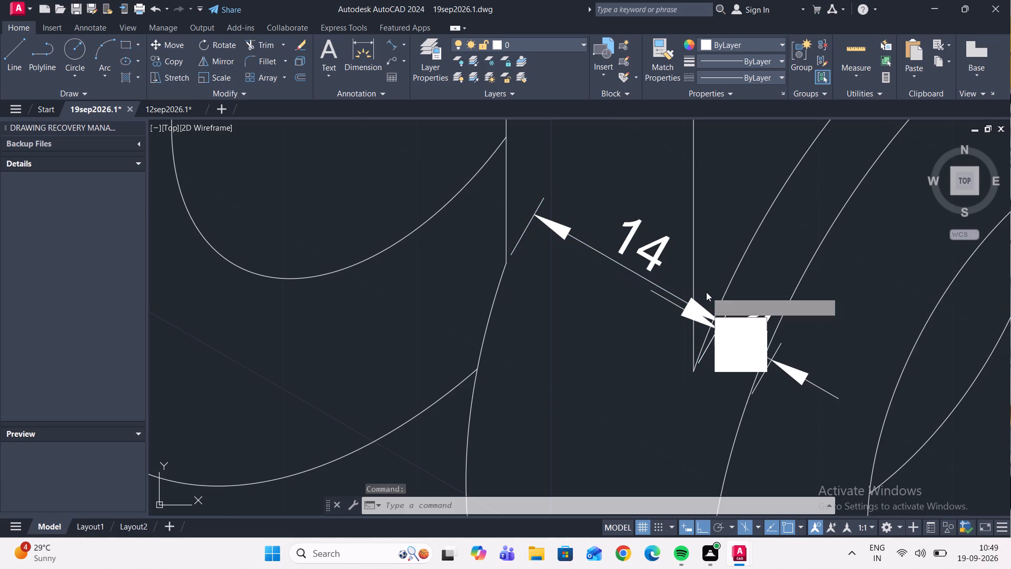
drag(757, 362, 706, 292)
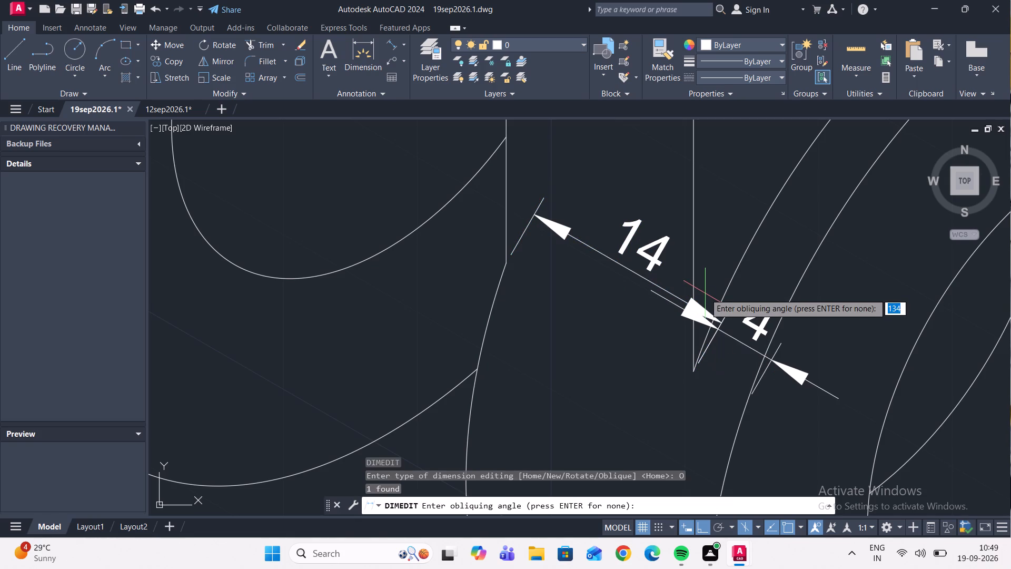
middle_drag(710, 266, 712, 338)
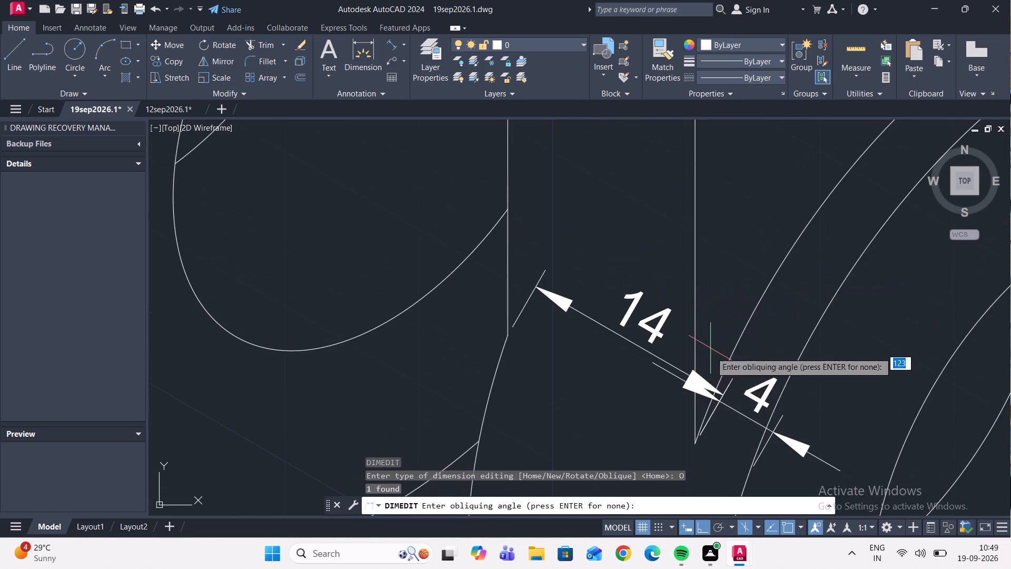
click(695, 445)
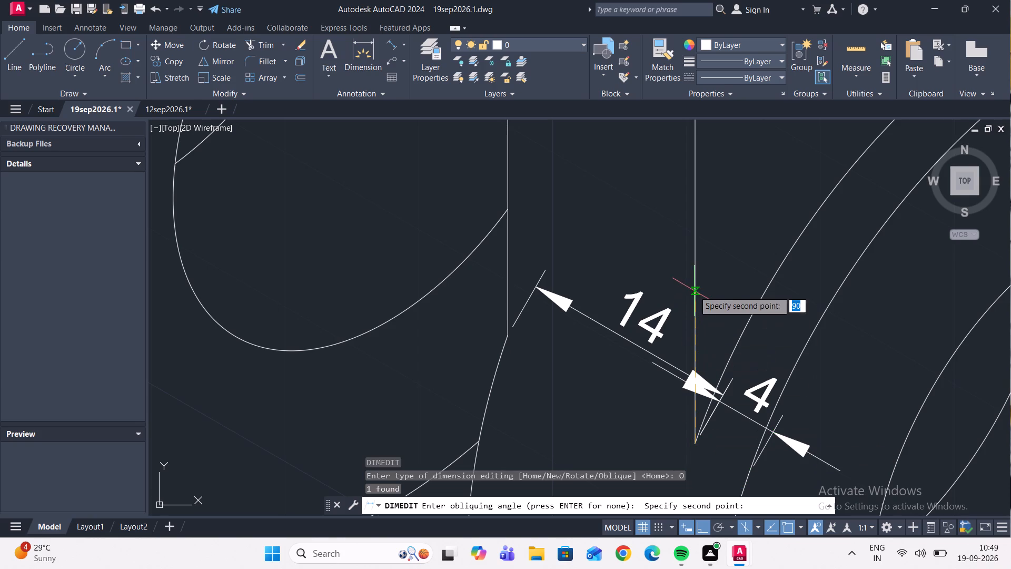
click(693, 287)
Oblique the 4 dimension to the slant of the front boss's rear arc, starting the angle at the block's corner edge end.
scroll(681, 264, down, 1)
scroll(715, 345, up, 2)
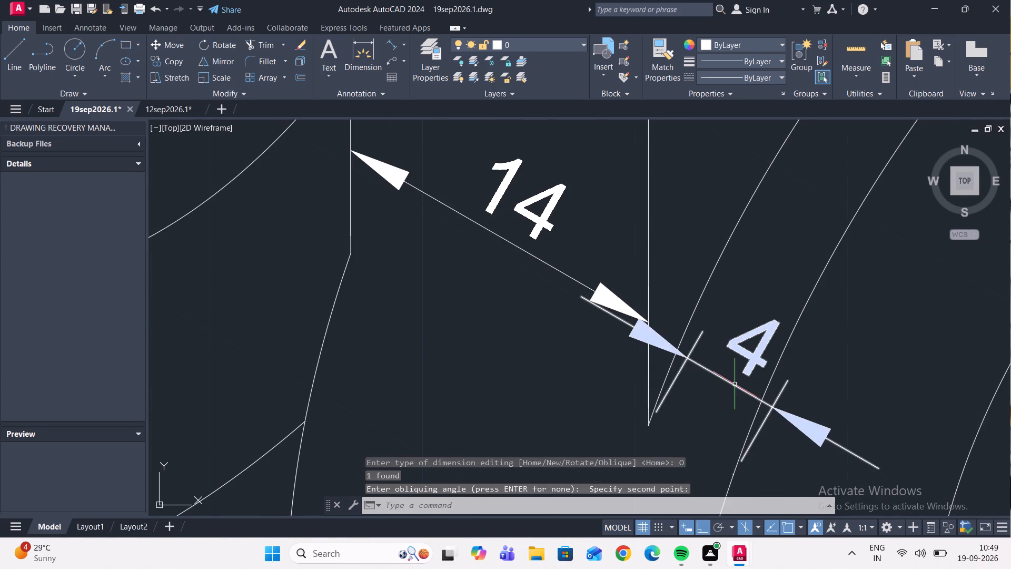
click(734, 384)
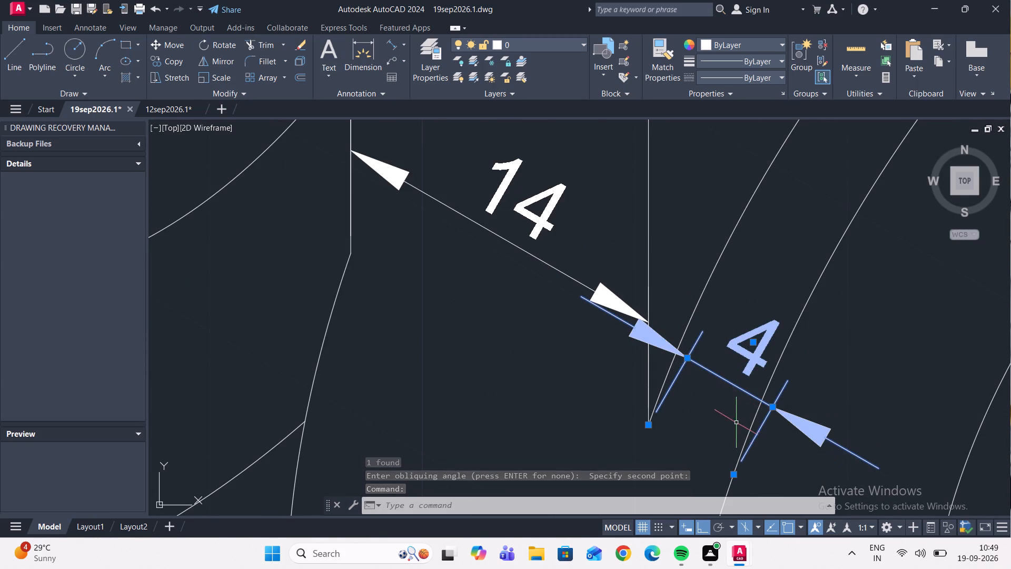
text(dime)
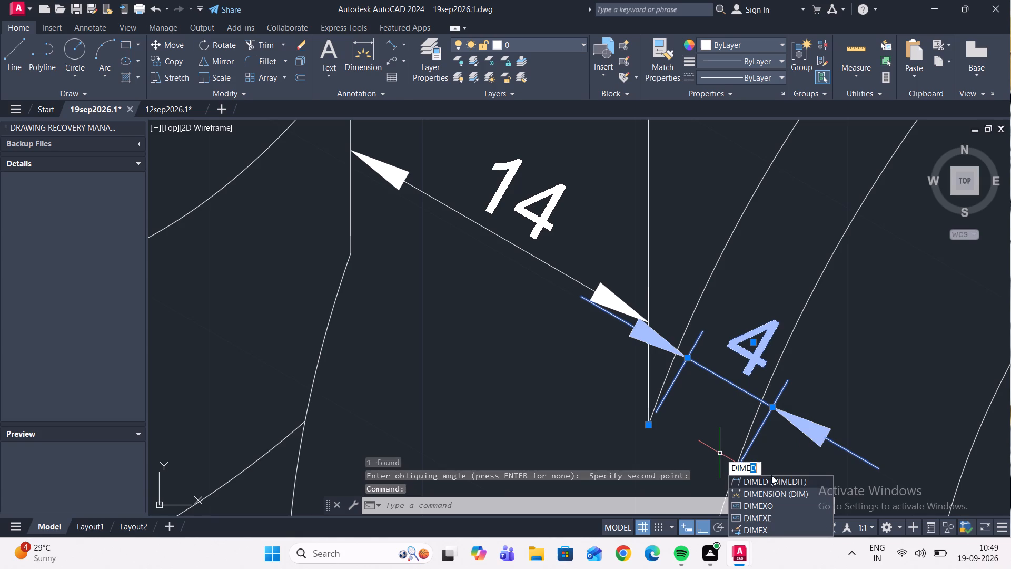
click(777, 482)
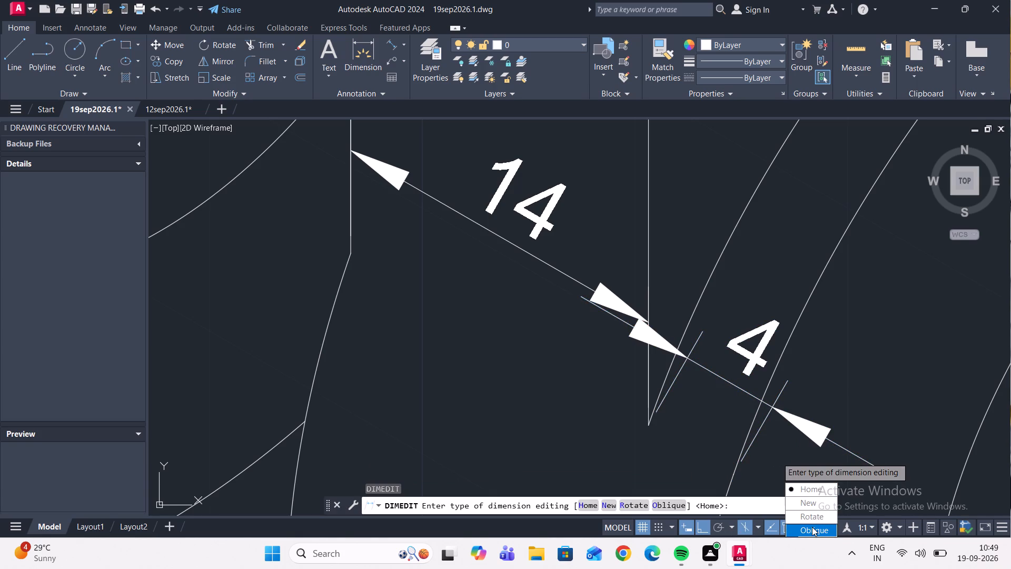
drag(812, 527, 777, 482)
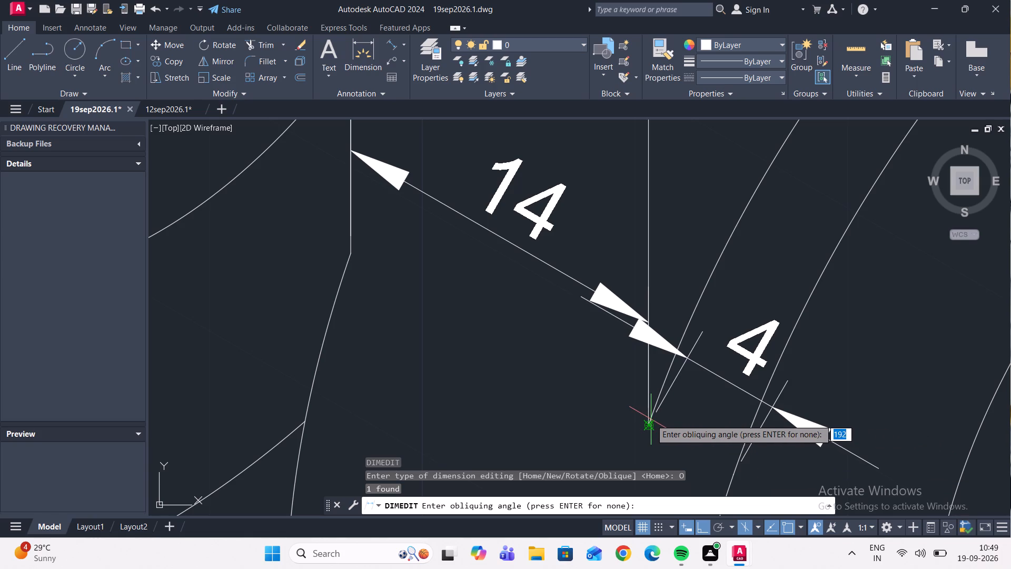
click(651, 419)
click(670, 365)
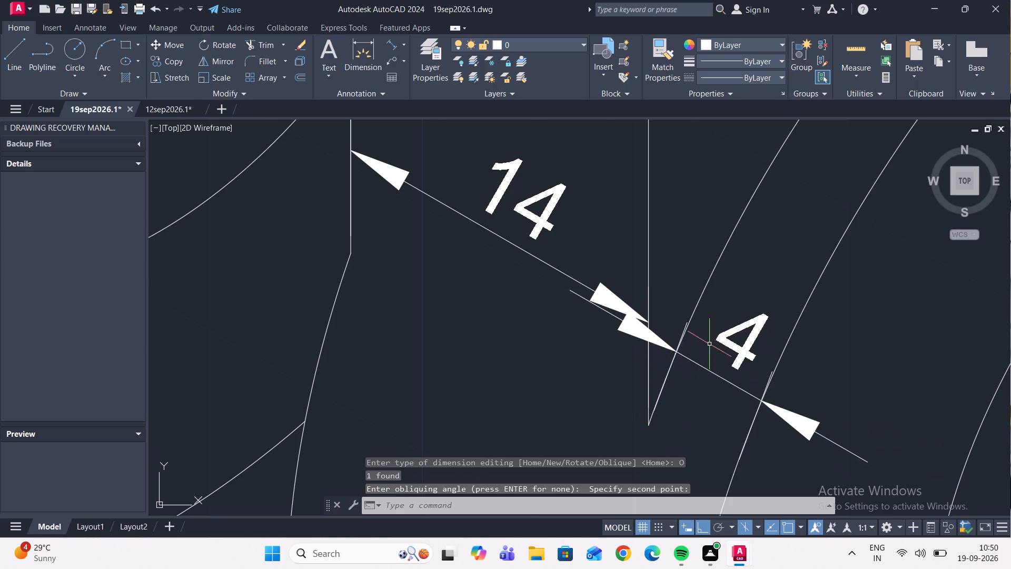
Review the dimensions across the whole isometric drawing, from the fork and upper boss down to the base lugs.
scroll(721, 333, down, 2)
scroll(689, 316, up, 1)
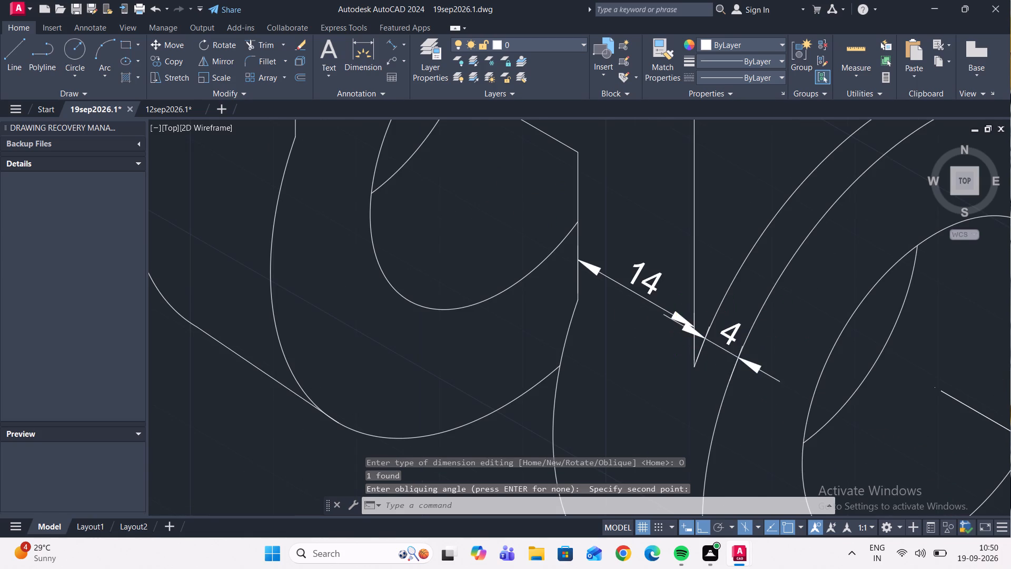
scroll(689, 316, down, 2)
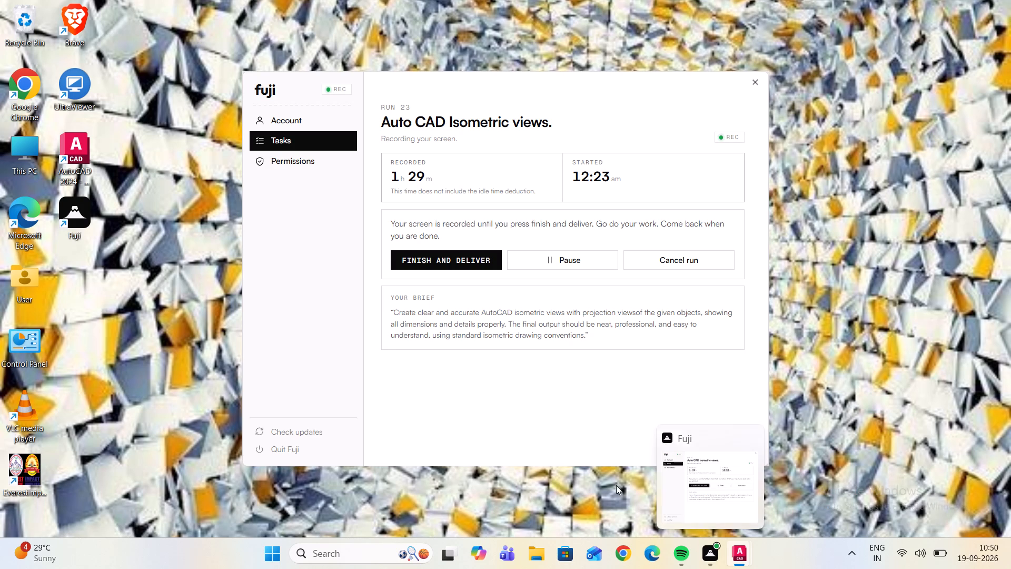
scroll(635, 341, down, 4)
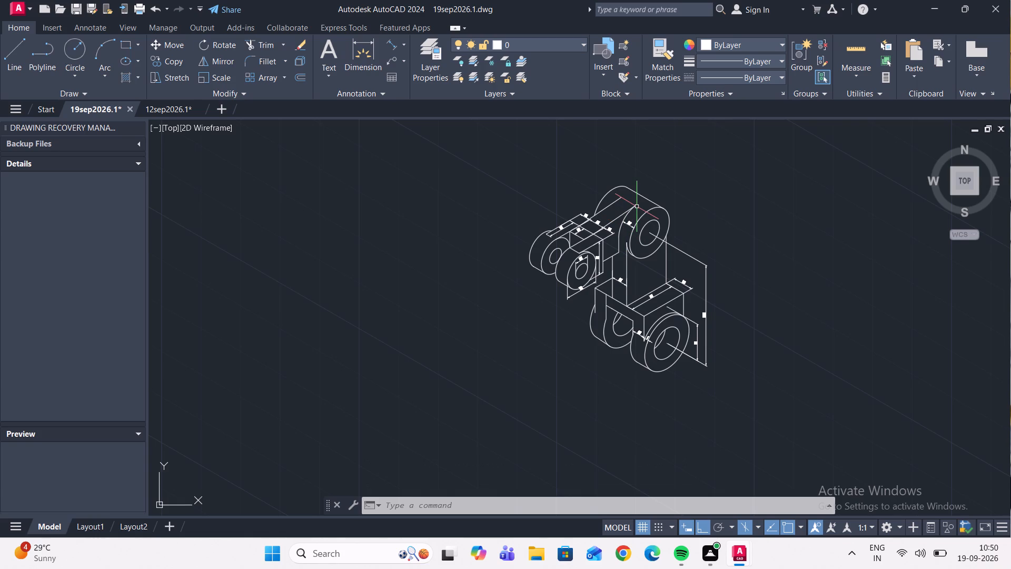
scroll(671, 218, up, 2)
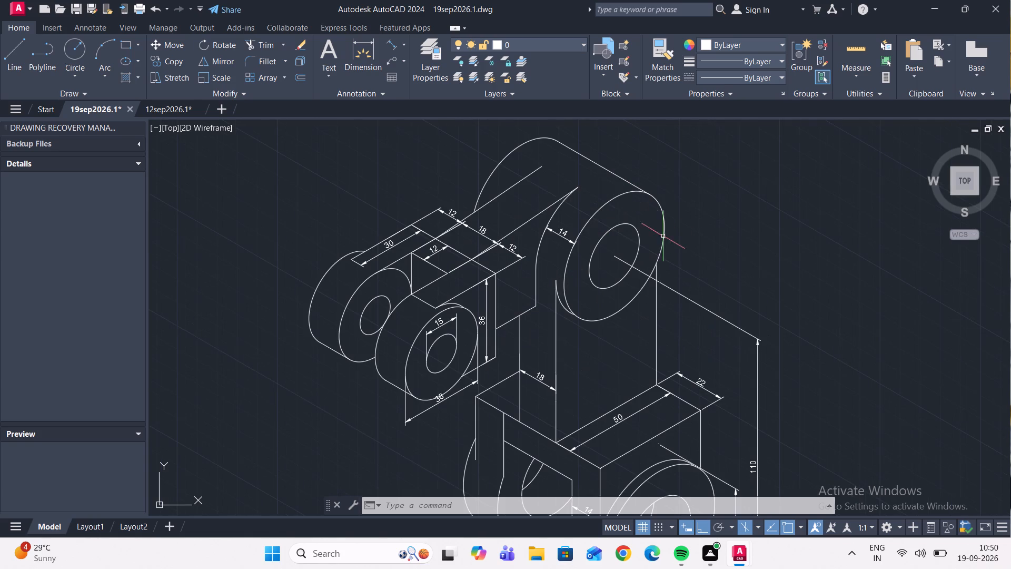
scroll(512, 256, up, 1)
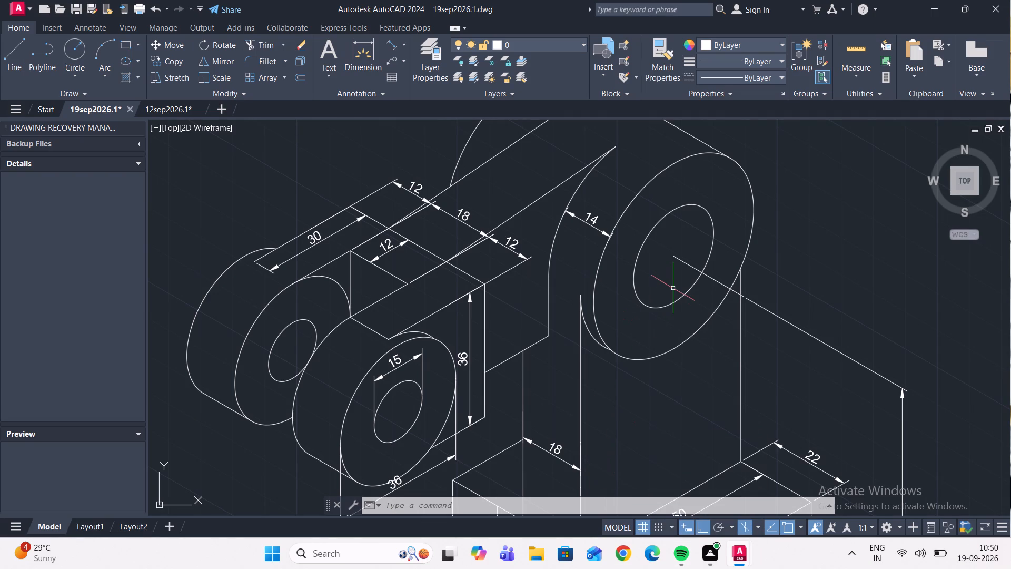
scroll(696, 280, down, 2)
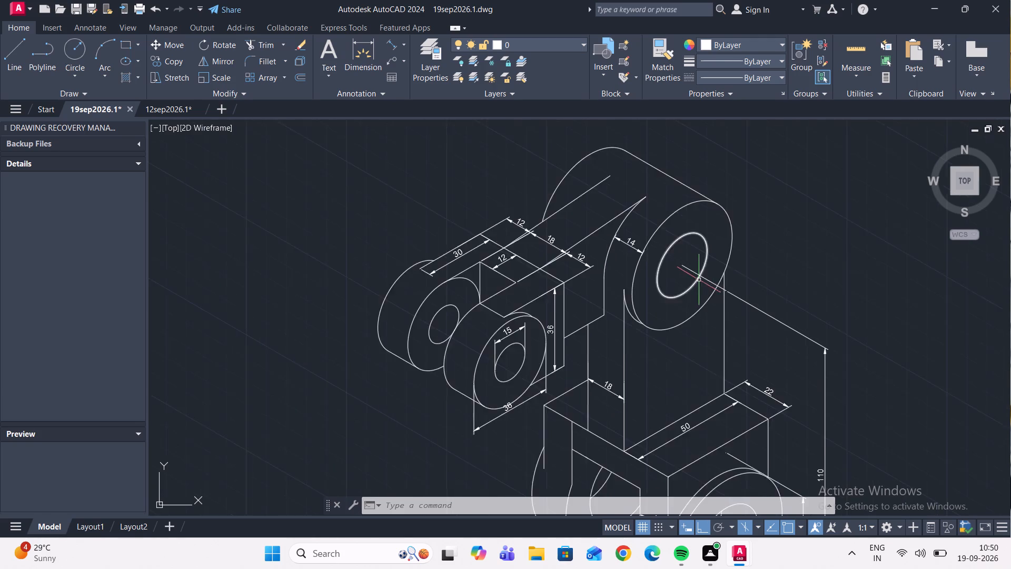
middle_drag(694, 293, 702, 319)
scroll(698, 293, up, 2)
middle_drag(698, 293, 691, 238)
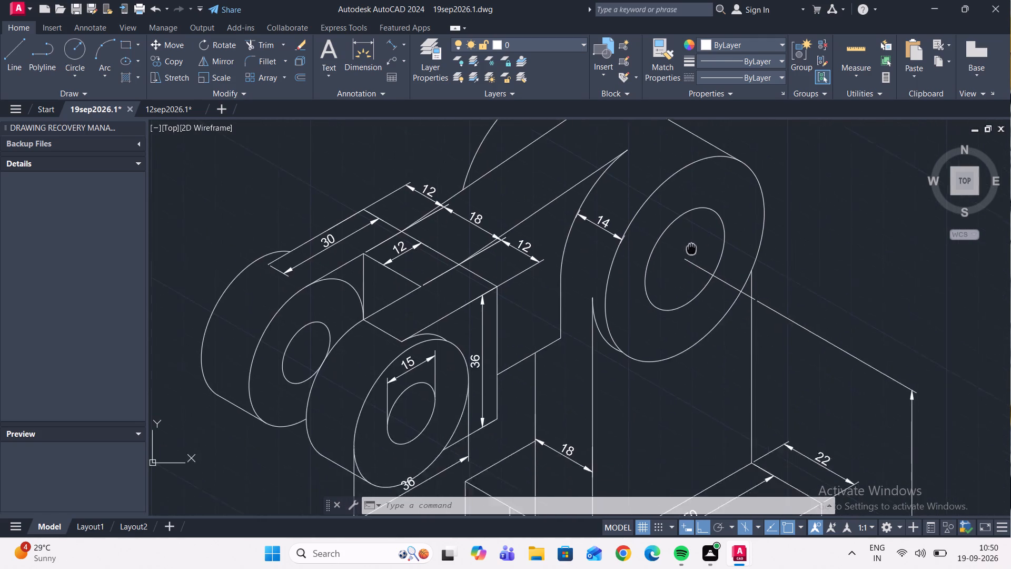
middle_drag(691, 238, 691, 228)
scroll(692, 227, down, 3)
middle_drag(697, 318, 692, 301)
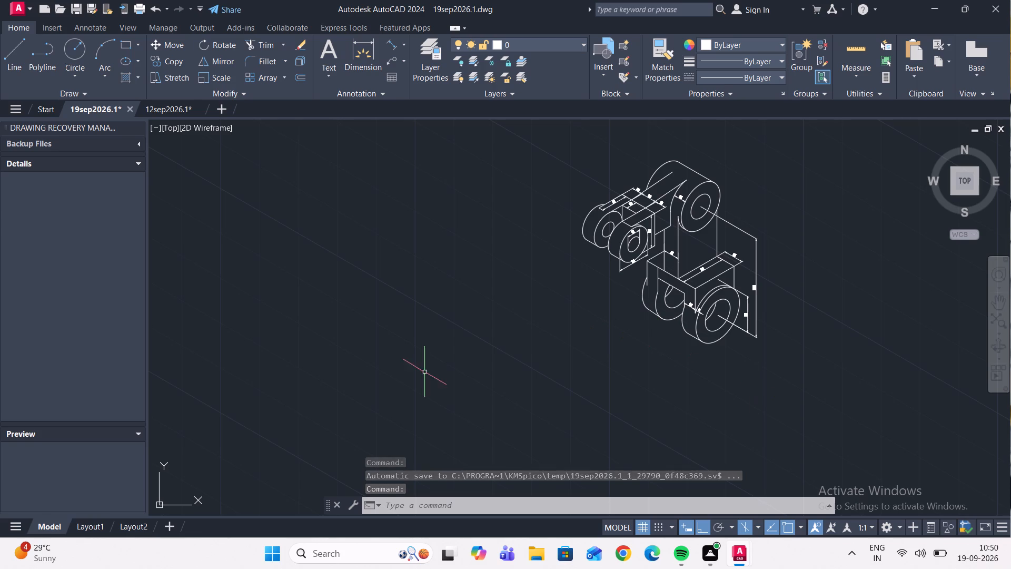
middle_drag(608, 298, 553, 337)
scroll(610, 276, up, 2)
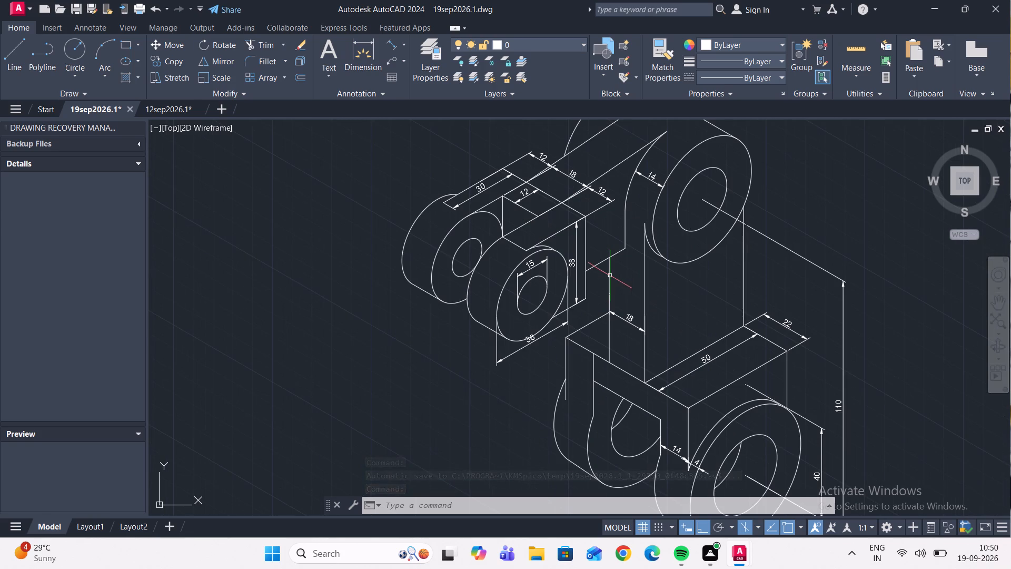
middle_drag(749, 280, 656, 215)
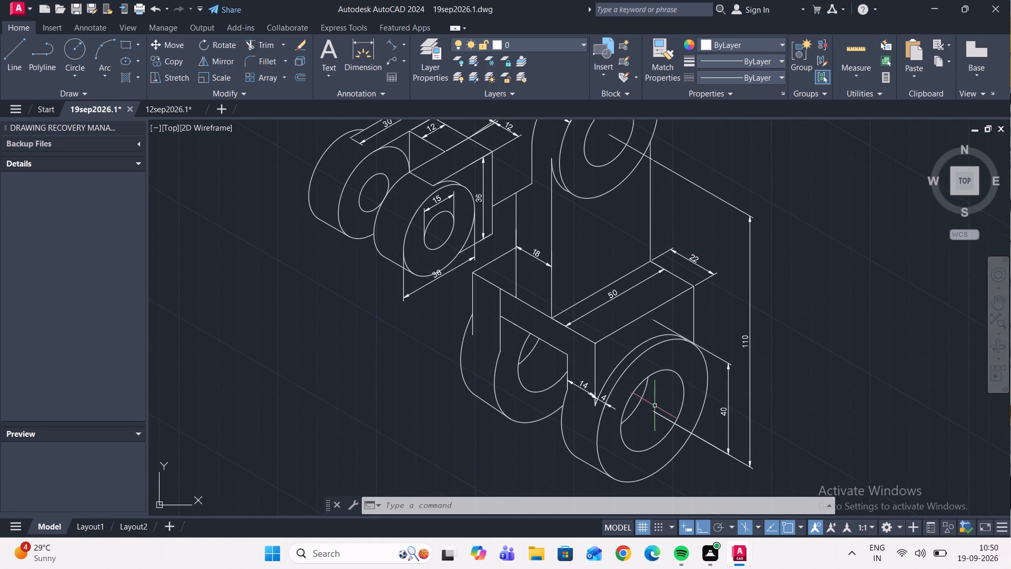
scroll(600, 399, up, 3)
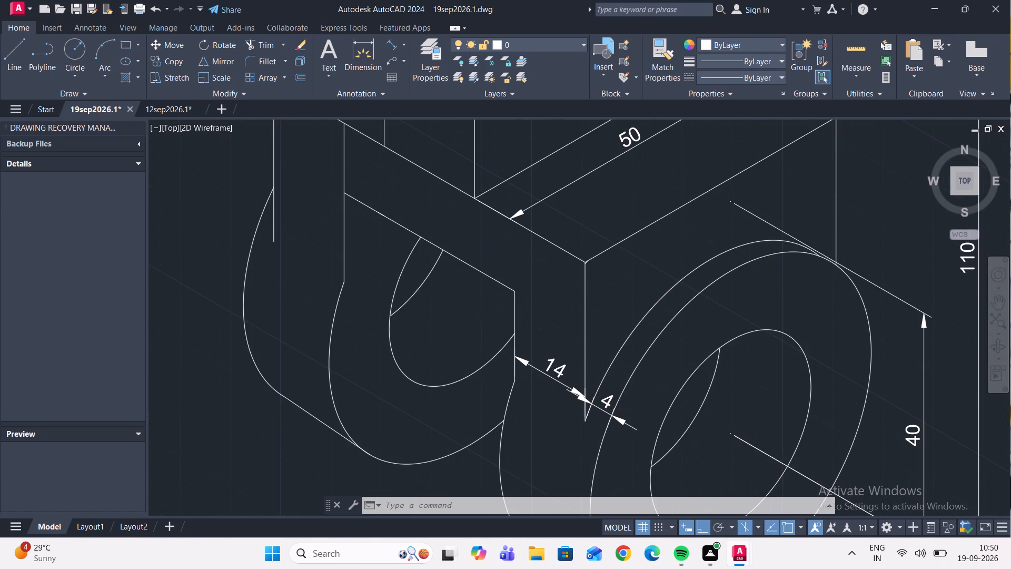
Trim the vertical line segment between the base block's sloping top edge and the far upper corner of the lug slot.
middle_drag(596, 380, 807, 403)
middle_drag(708, 415, 770, 533)
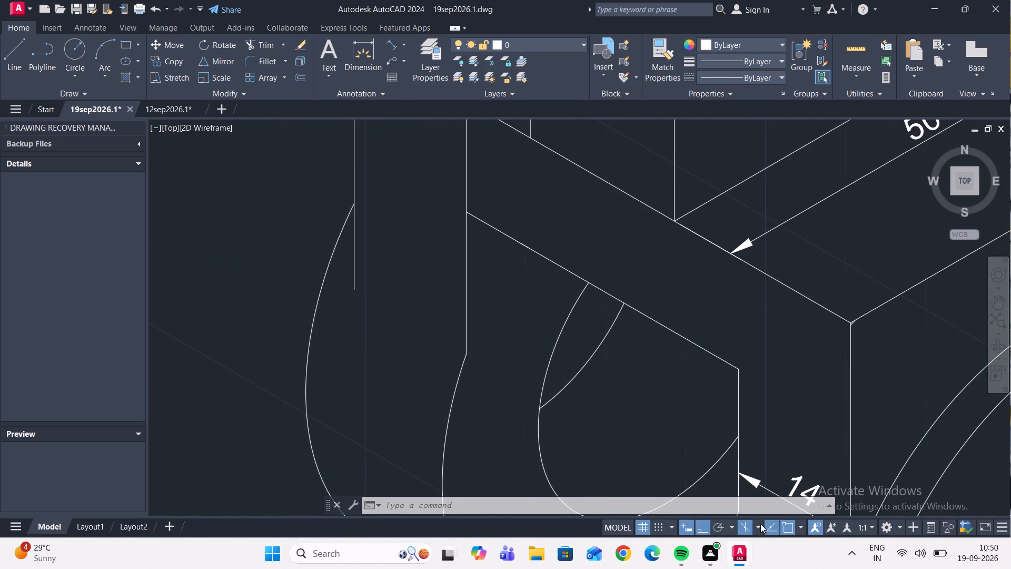
middle_drag(769, 374, 874, 458)
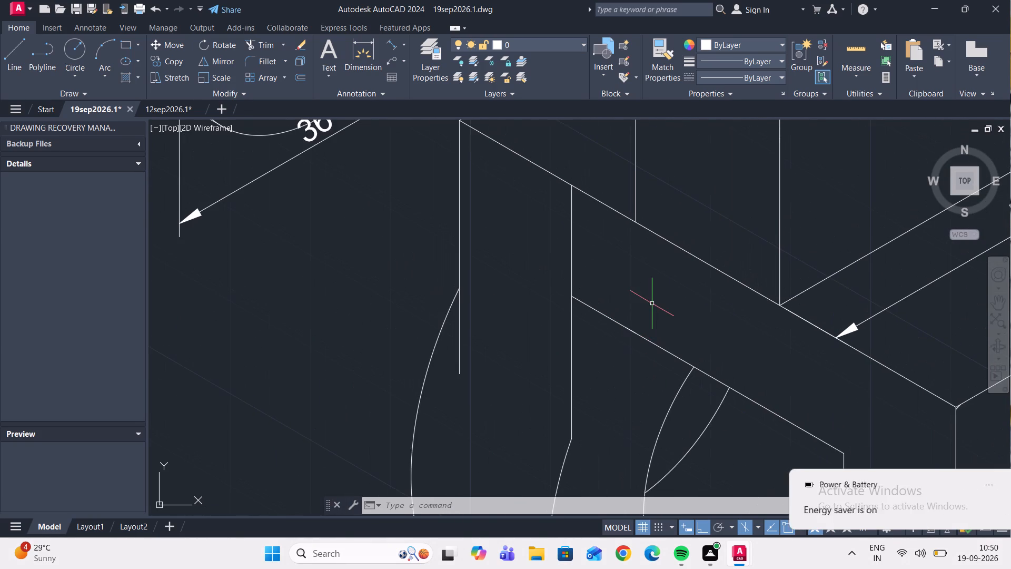
click(266, 42)
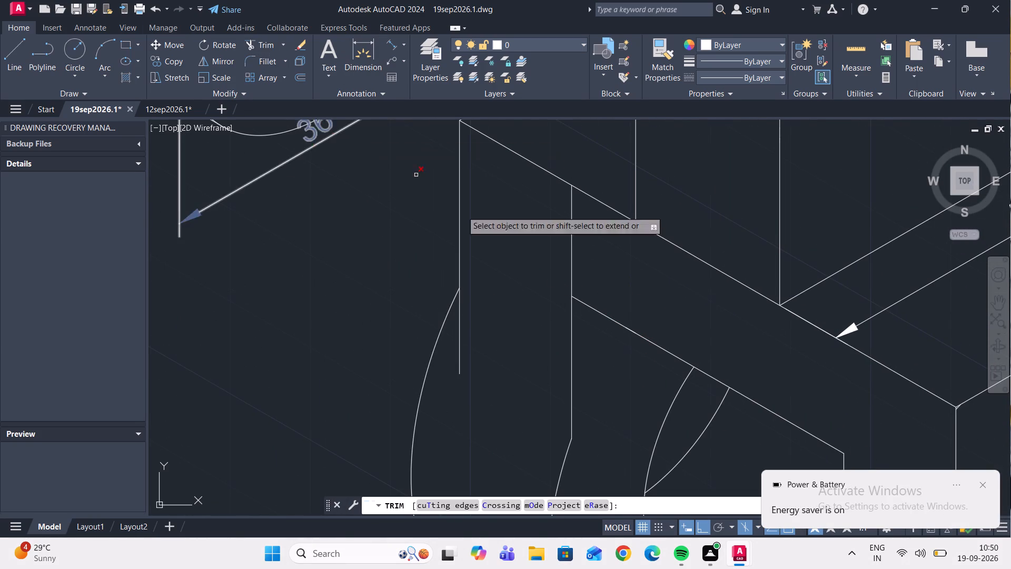
click(571, 254)
scroll(597, 253, down, 3)
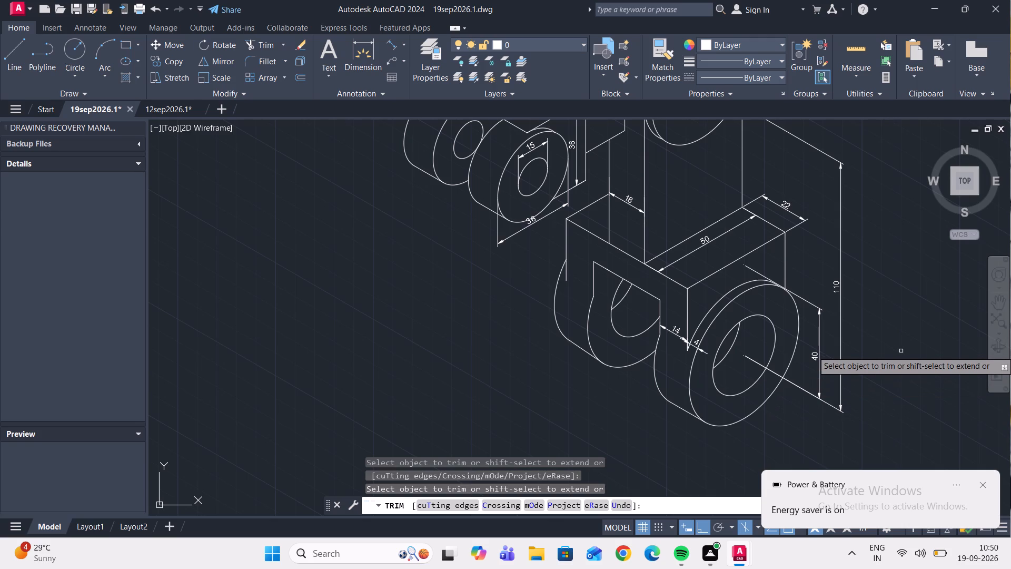
middle_drag(923, 336, 924, 360)
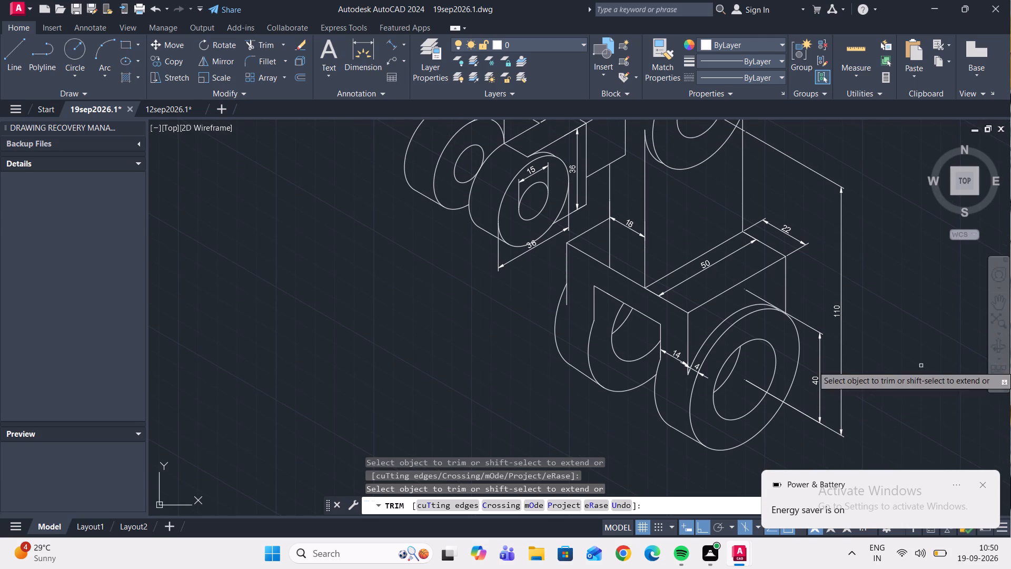
key(Escape)
Examine the isometric drawing around the base lugs, upright and fork for edges and dimensions still needing attention.
middle_drag(678, 339, 775, 373)
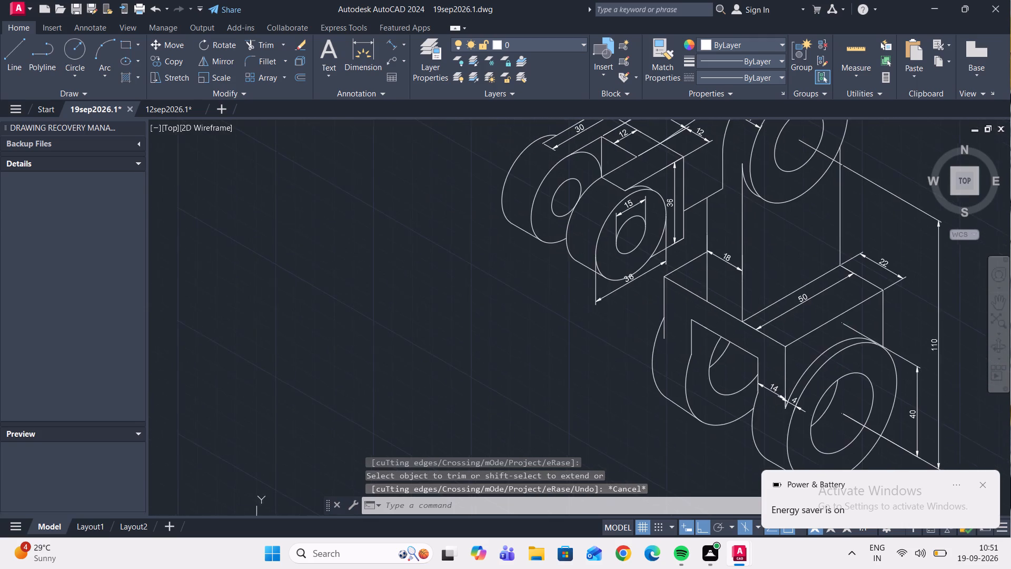
scroll(741, 349, up, 3)
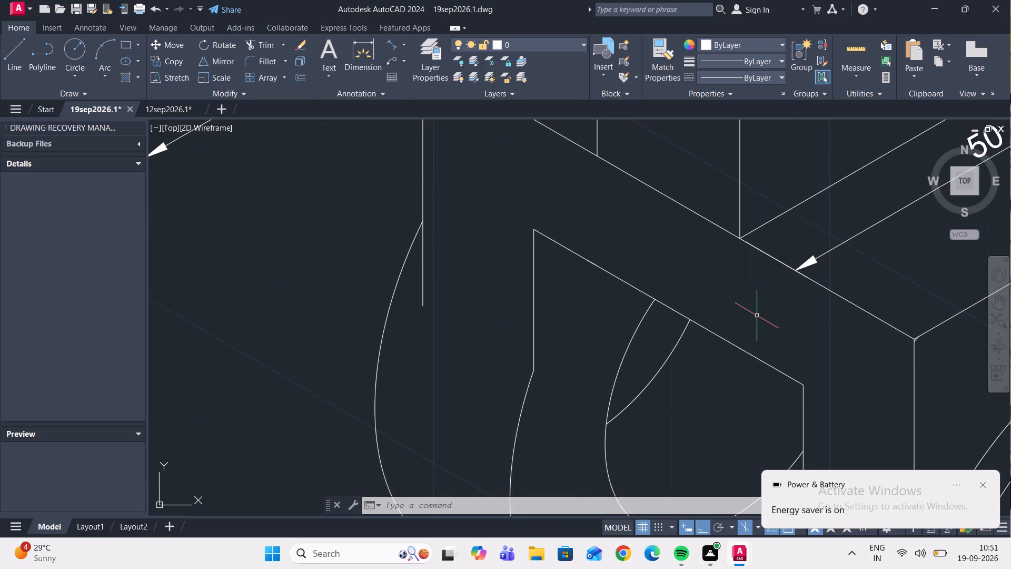
scroll(695, 301, down, 4)
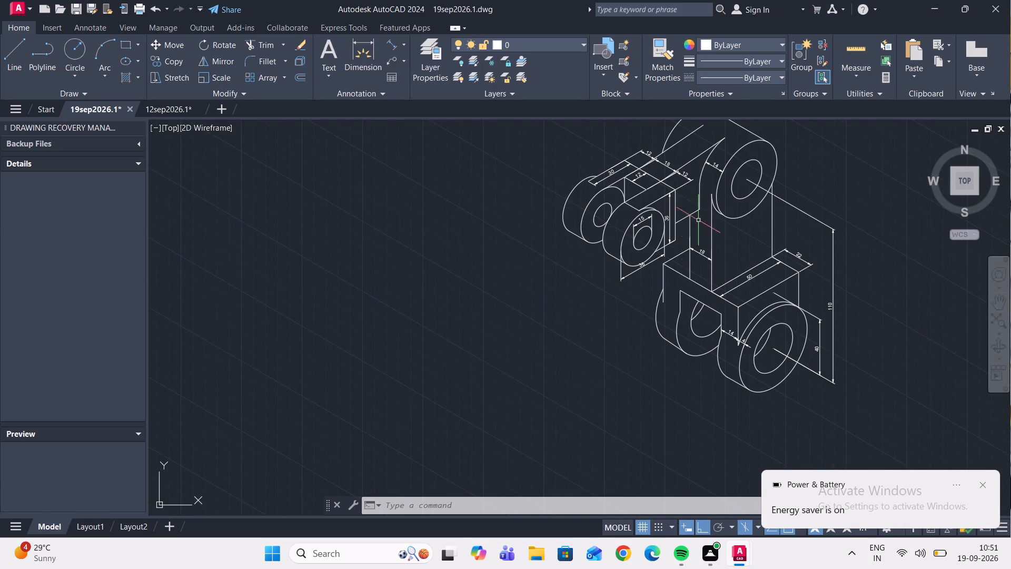
middle_drag(705, 225, 707, 290)
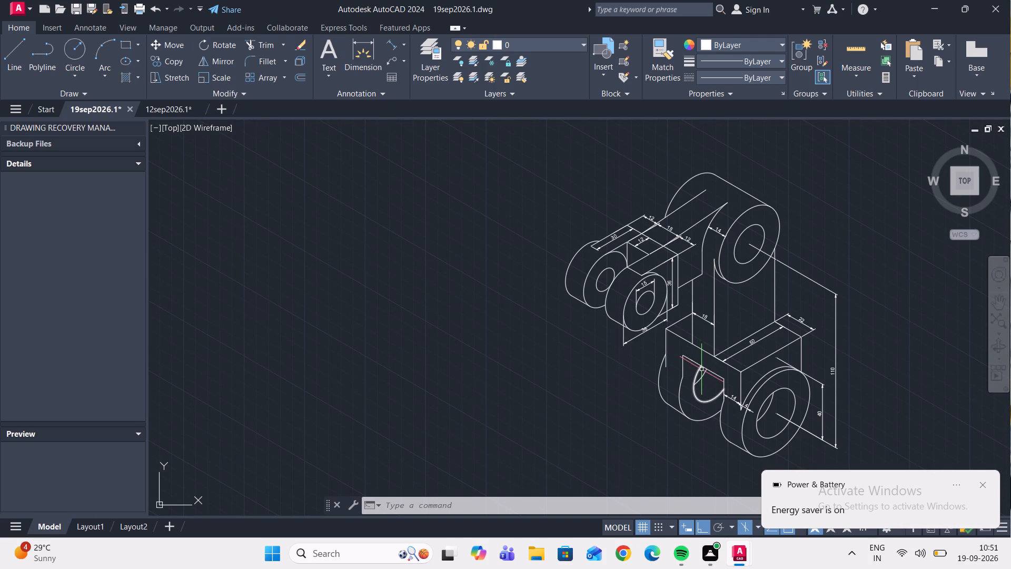
scroll(702, 375, up, 1)
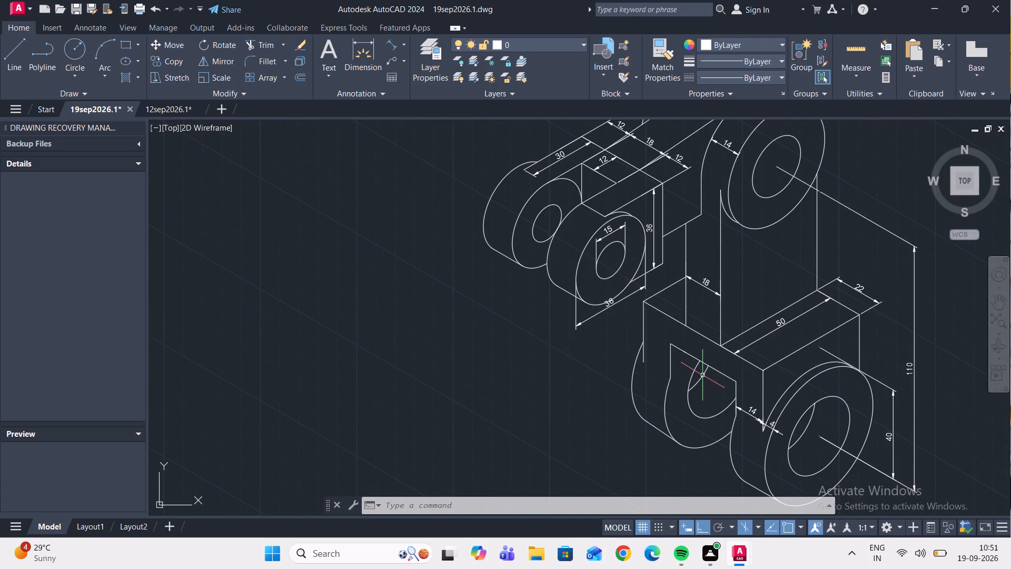
scroll(787, 250, down, 2)
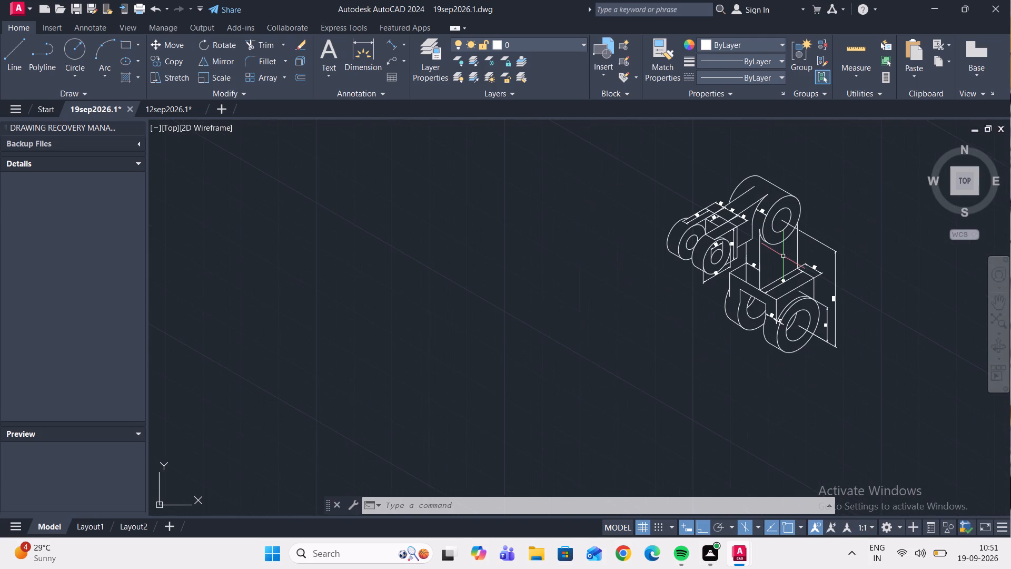
middle_drag(783, 256, 779, 273)
scroll(787, 224, up, 3)
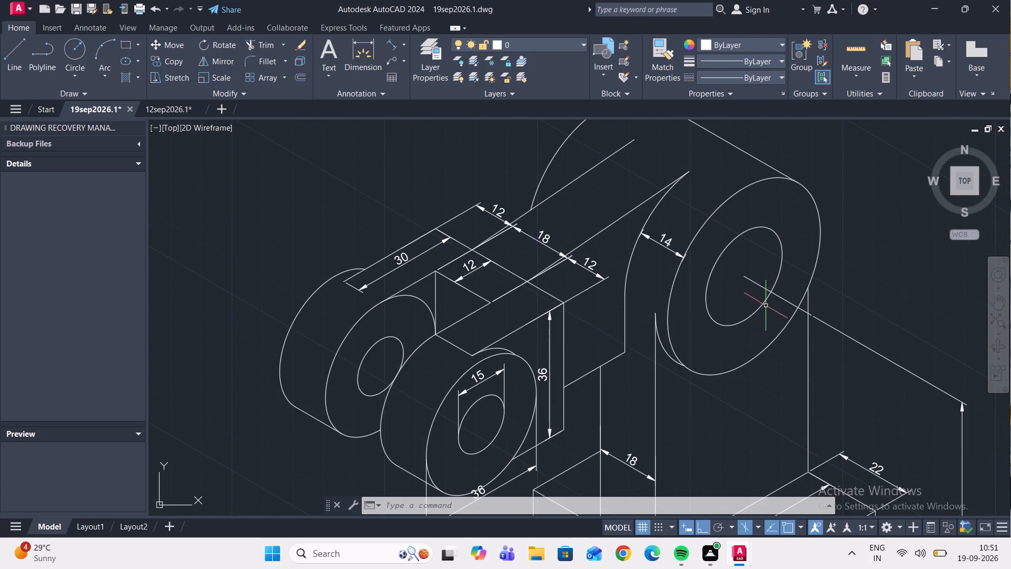
scroll(766, 294, down, 3)
scroll(746, 378, up, 2)
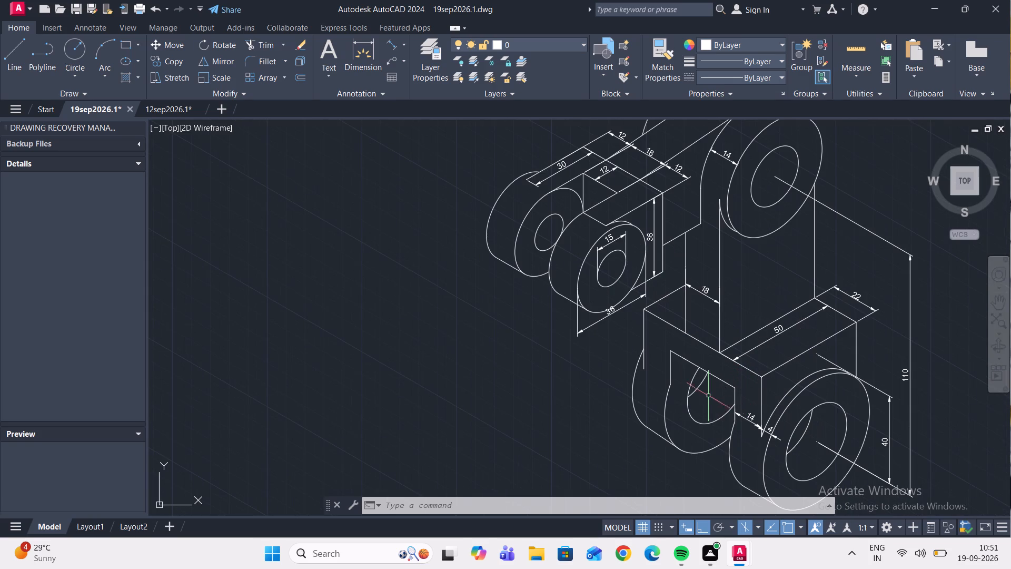
Draw a line from the slot's far upper corner, continuing its sloping top edge just past the block's far vertical edge.
click(16, 52)
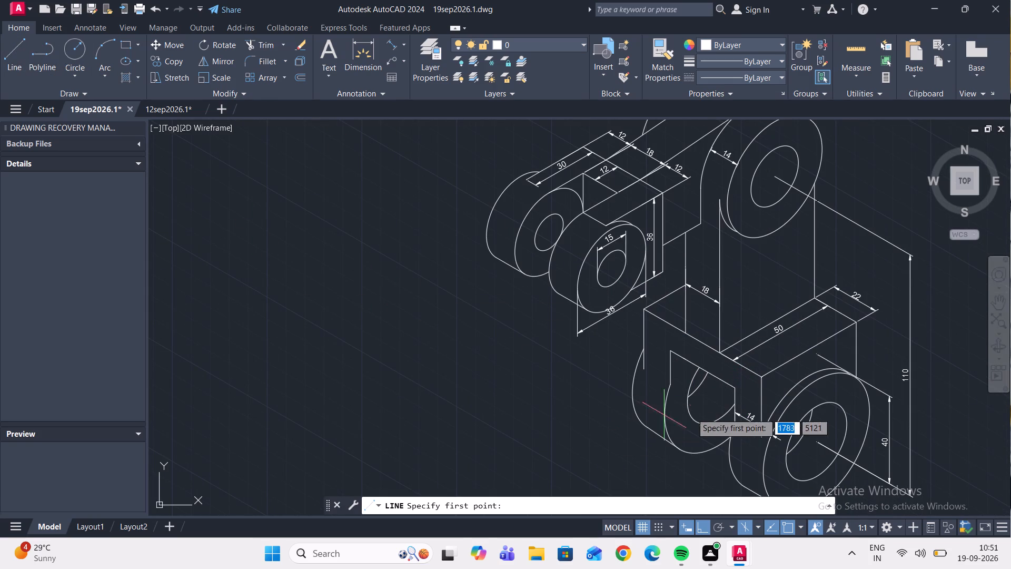
scroll(675, 358, up, 2)
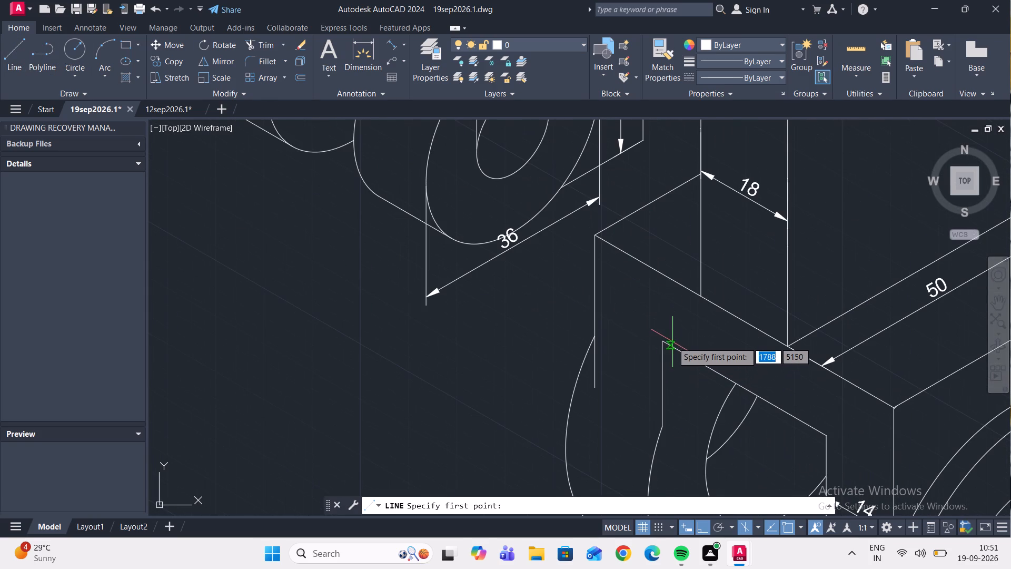
click(664, 344)
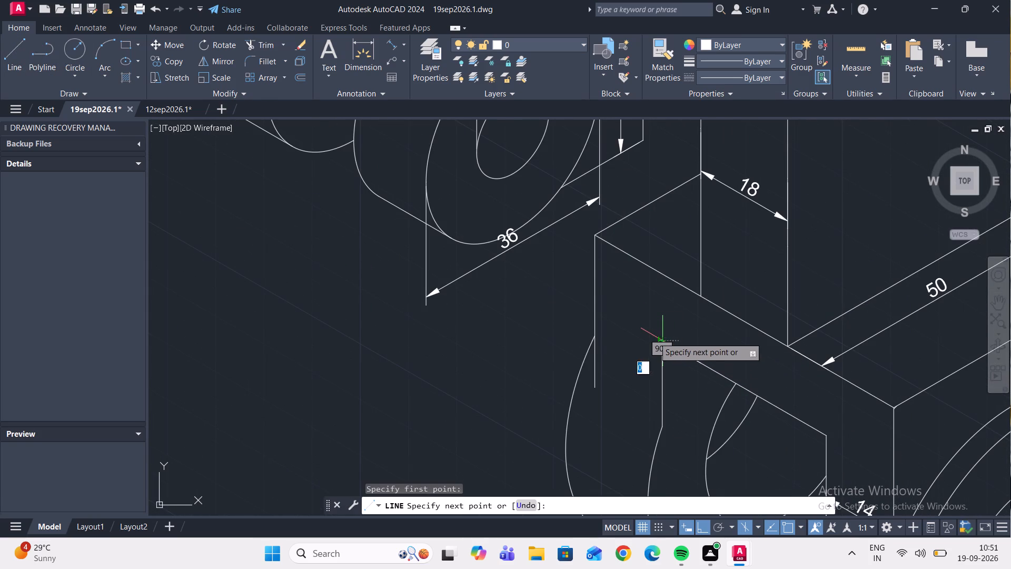
click(572, 279)
key(Escape)
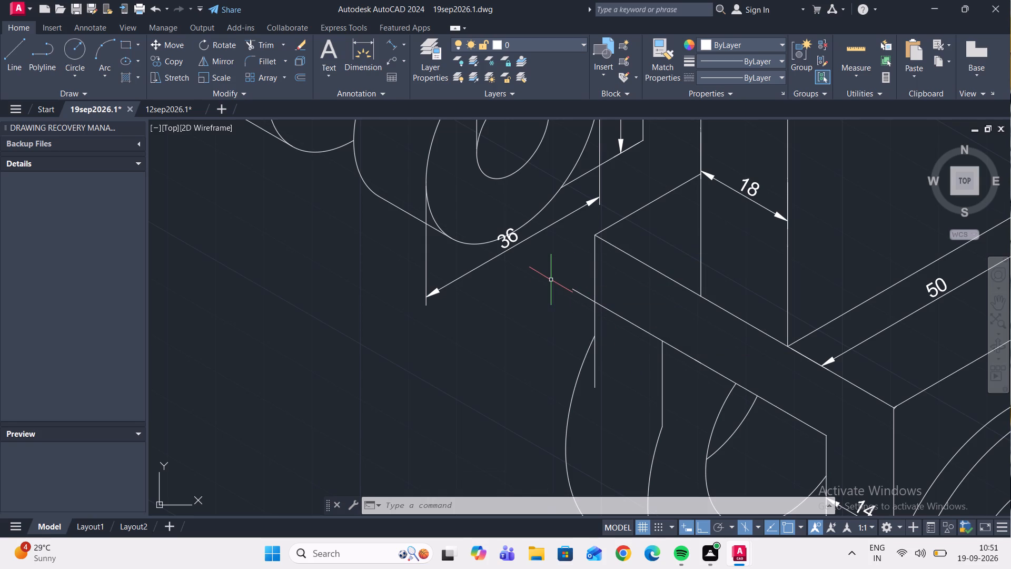
Add an aligned dimension for the far base lug's thickness, from the slot's upper corner to the block's far vertical edge.
middle_drag(622, 332, 627, 354)
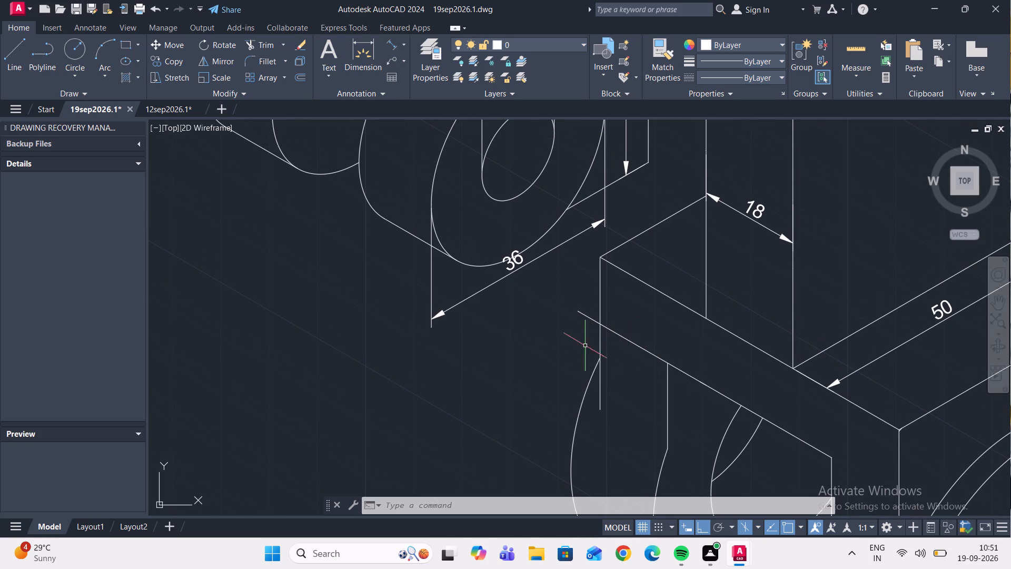
click(395, 44)
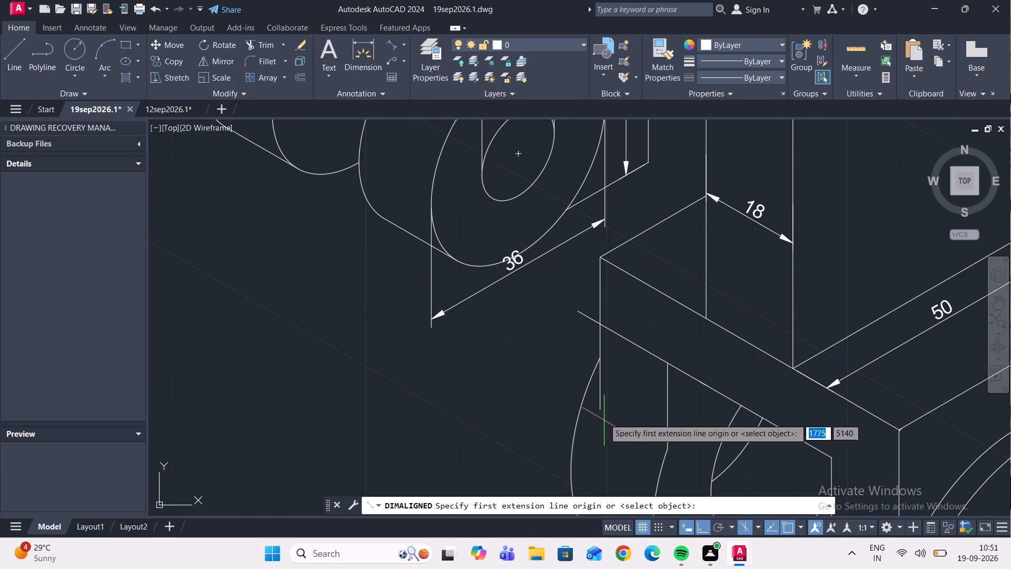
click(669, 366)
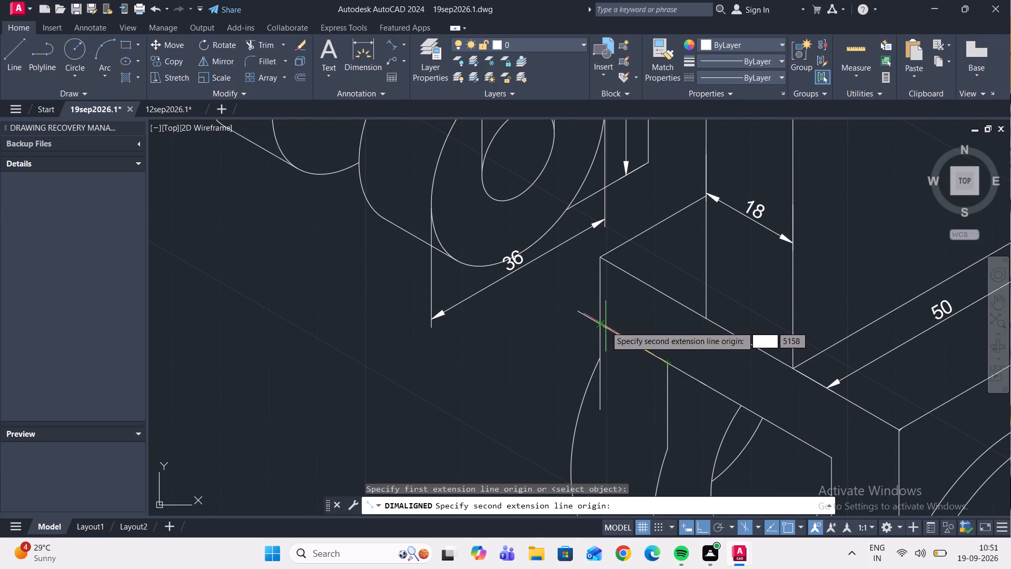
click(602, 325)
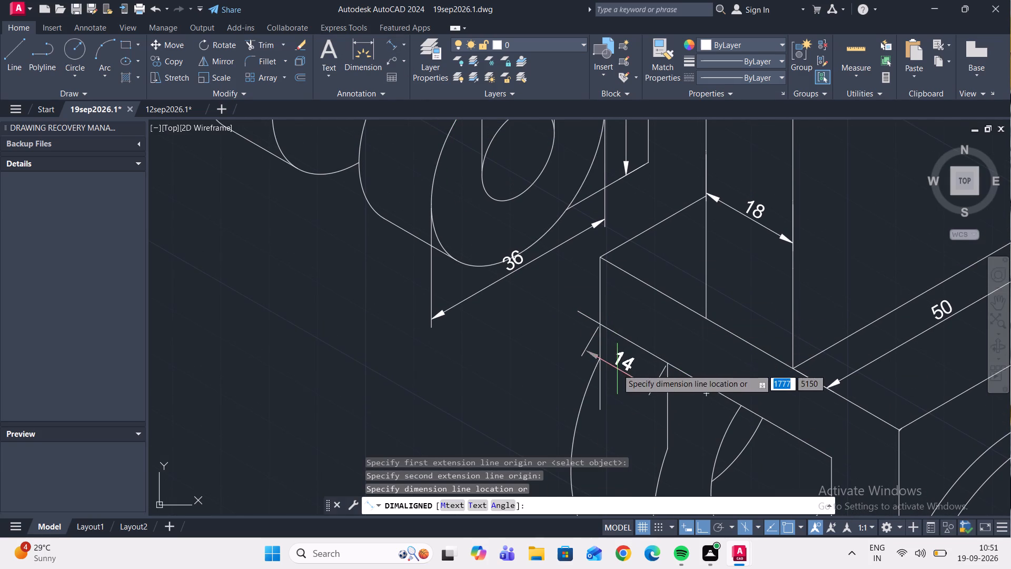
click(617, 369)
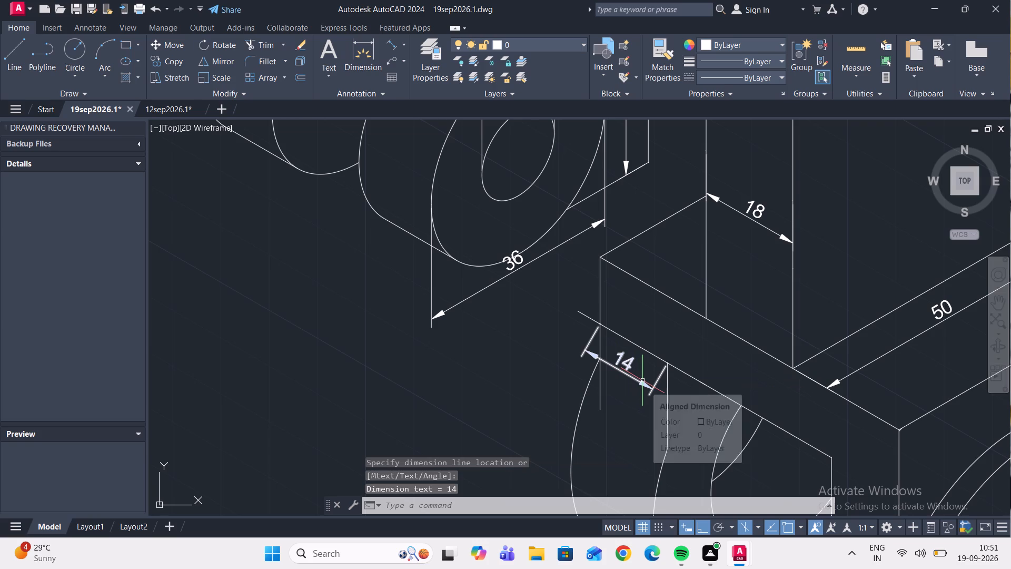
Oblique the far lug's thickness dimension at 270°, picking two points down the slot's vertical edge for the angle.
scroll(643, 386, up, 1)
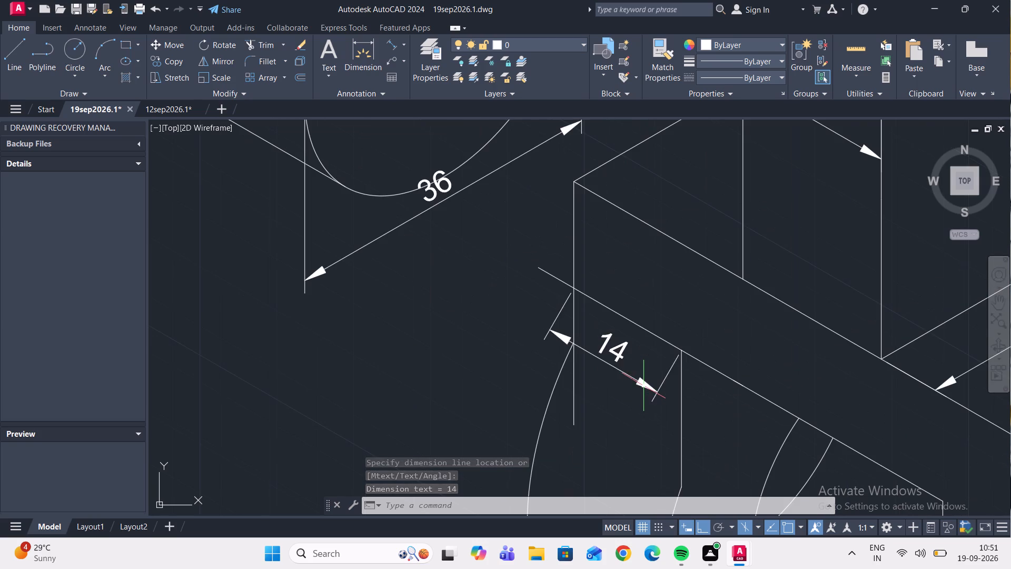
scroll(652, 394, up, 1)
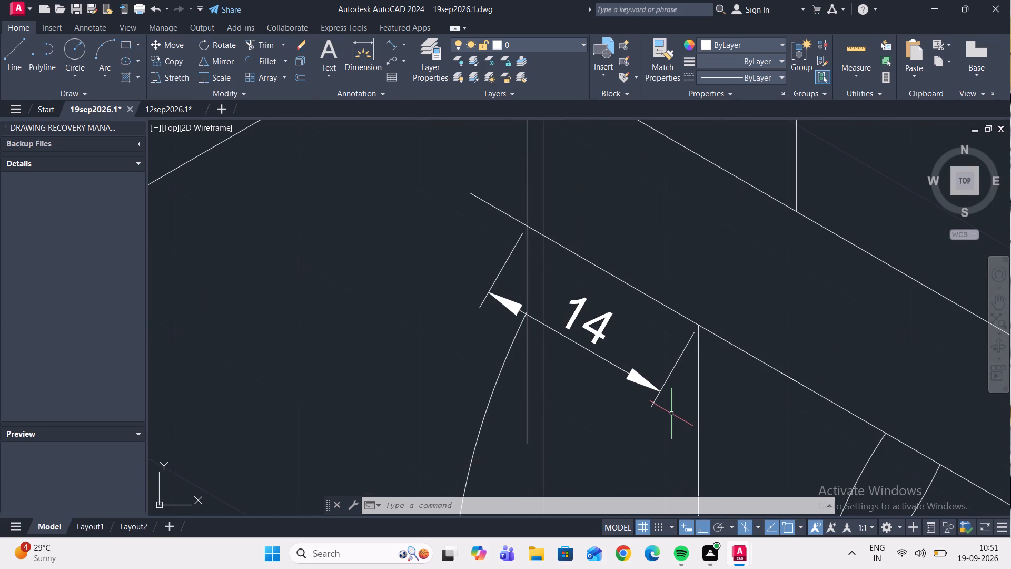
click(669, 408)
click(639, 368)
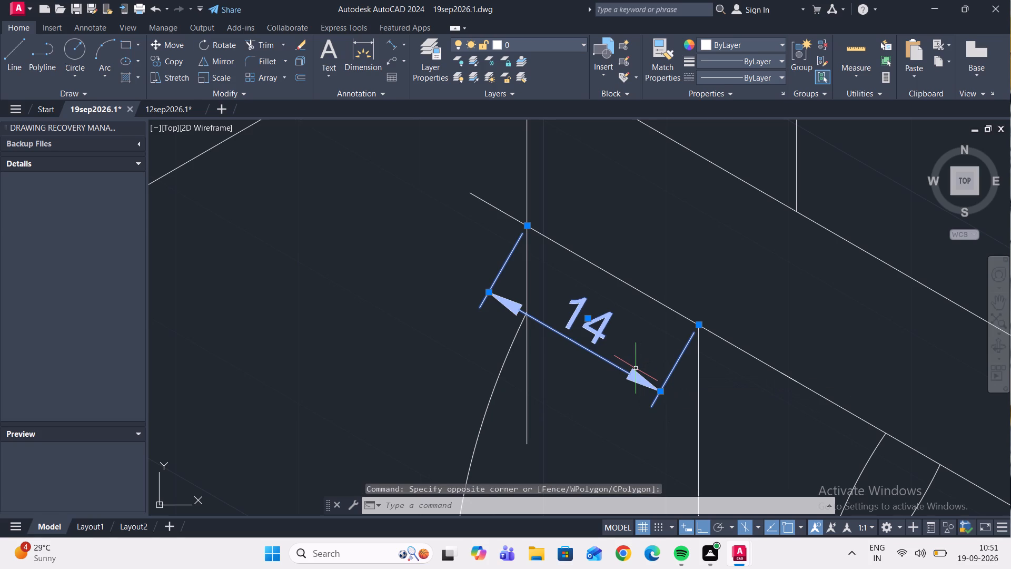
text(din)
key(BackSpace)
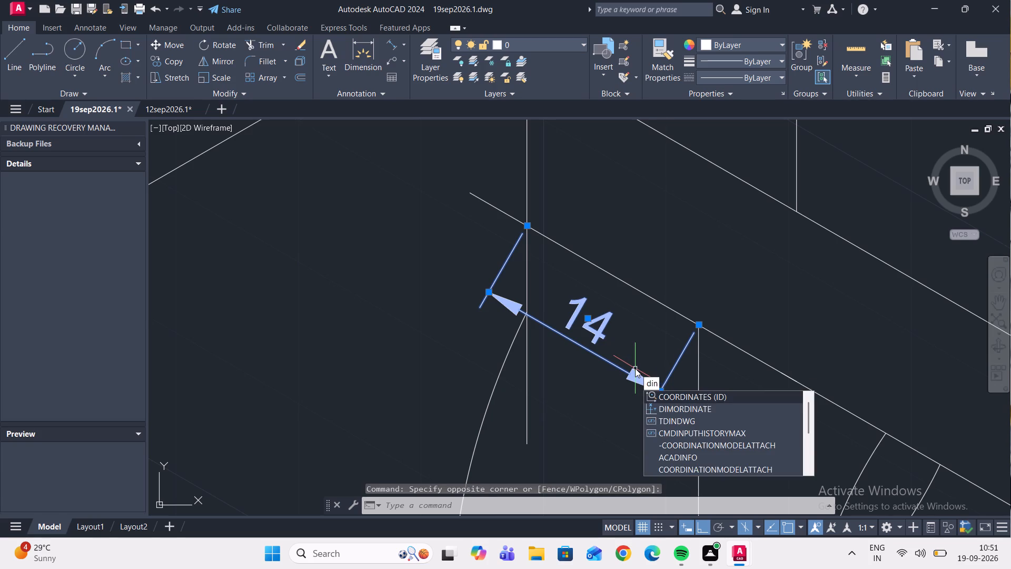
text(me)
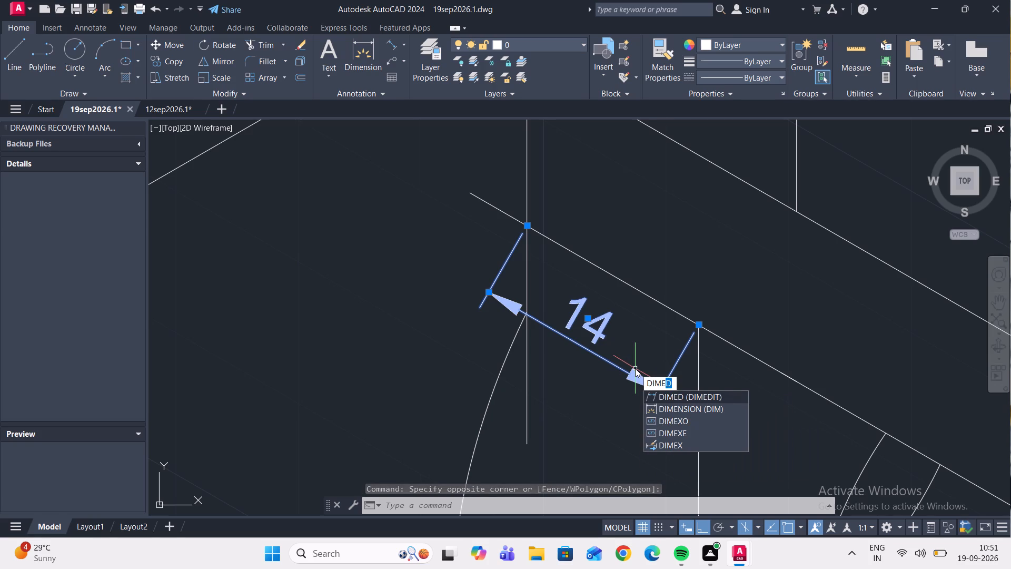
click(701, 397)
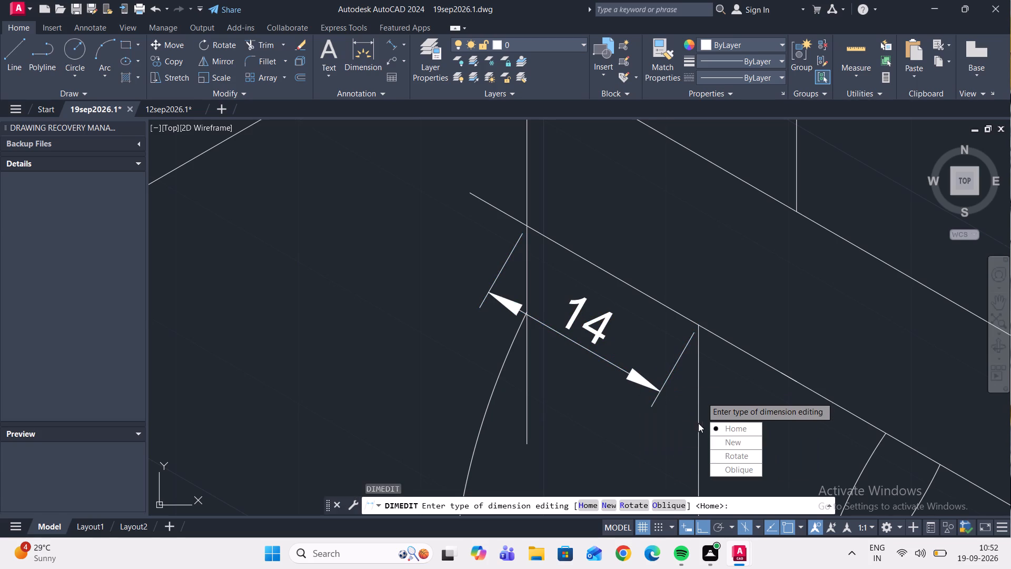
drag(749, 469, 701, 397)
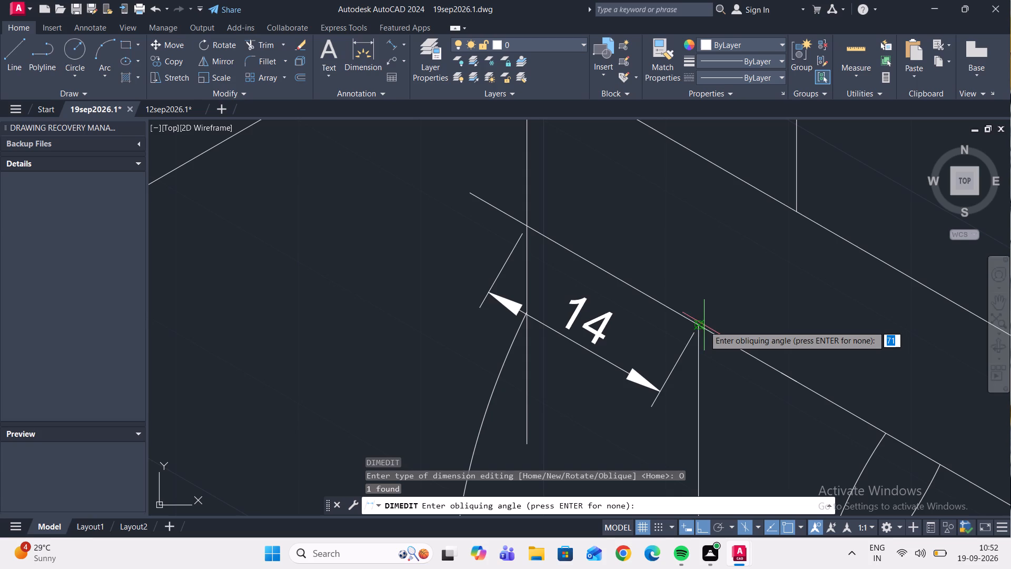
click(701, 326)
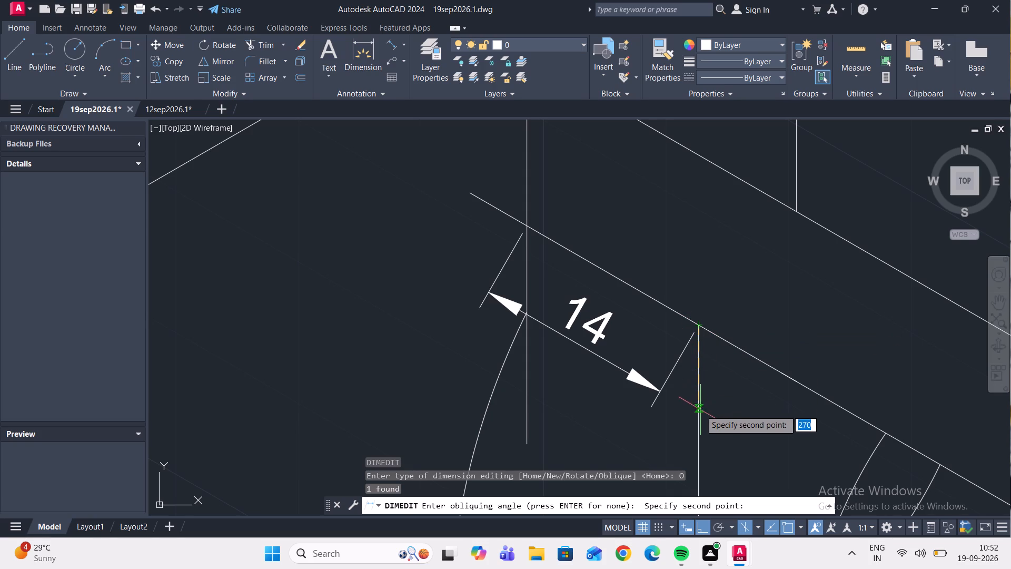
click(700, 414)
Review the thickness and offset dimensions on both base lugs, along with the surrounding isometric drawing.
scroll(663, 368, down, 2)
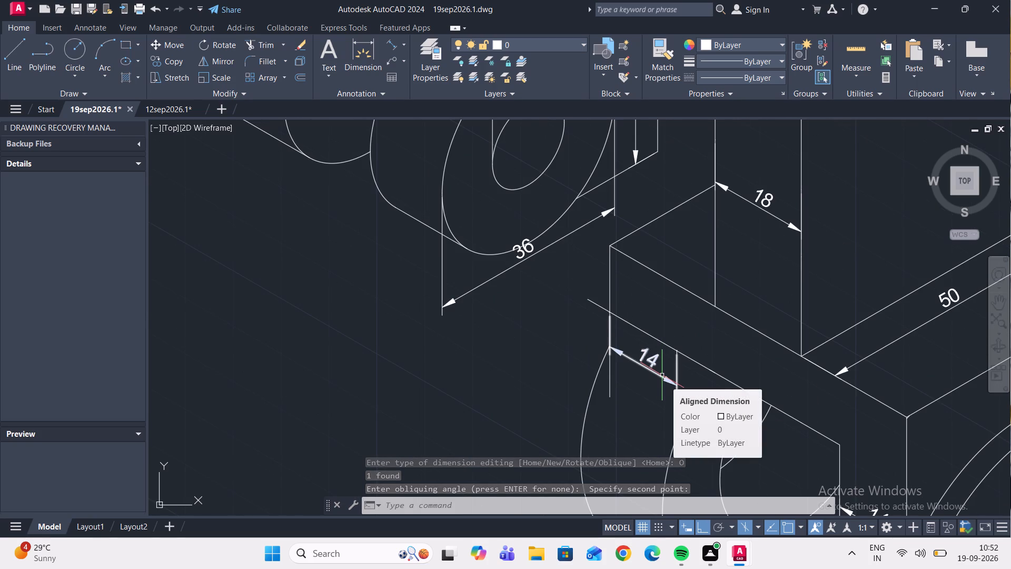
scroll(664, 365, down, 2)
middle_drag(675, 364, 669, 365)
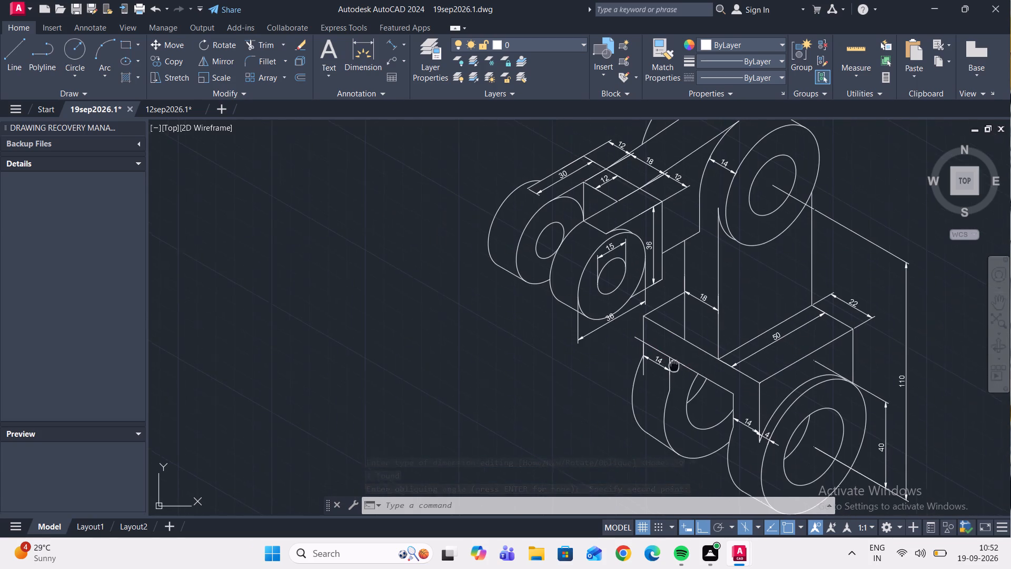
middle_drag(669, 365, 616, 356)
scroll(690, 431, up, 3)
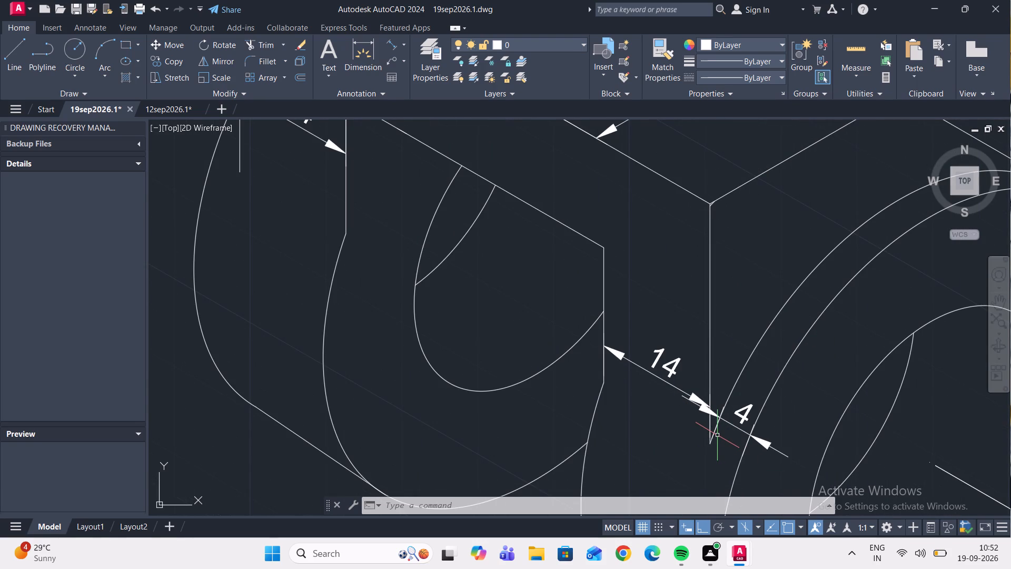
scroll(721, 435, down, 1)
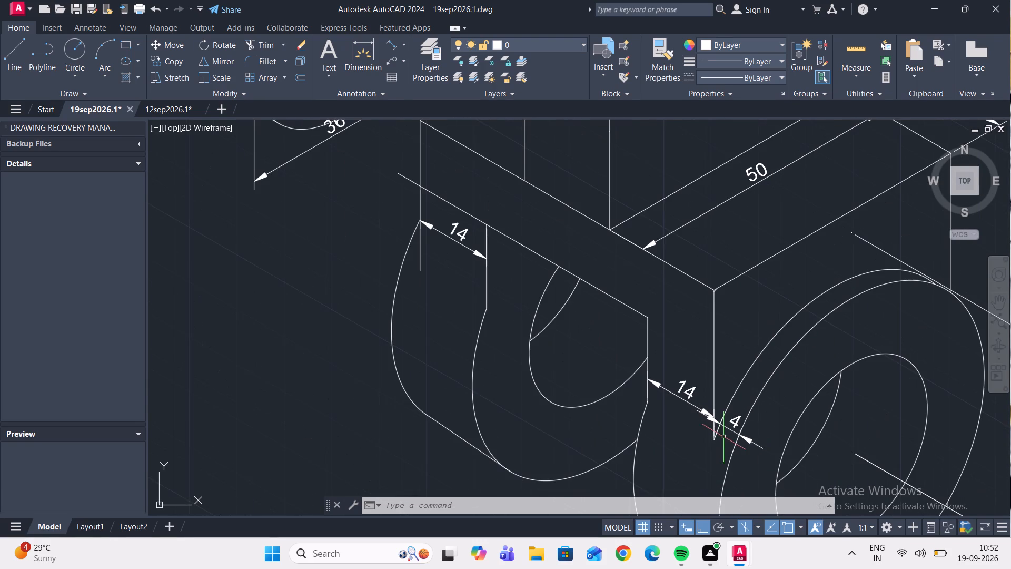
scroll(686, 302, down, 2)
middle_drag(723, 279, 728, 319)
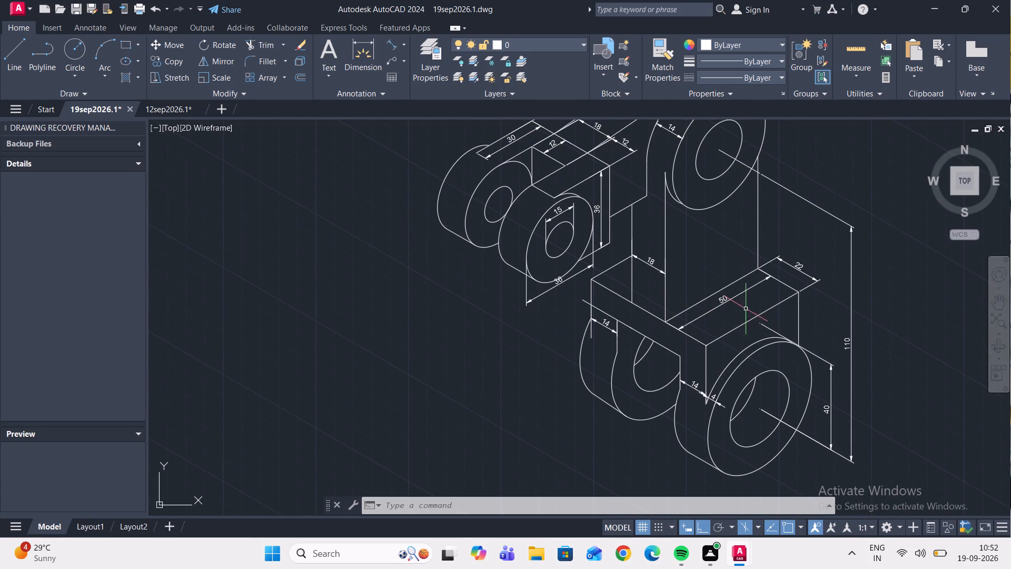
Draw a 150° axis line from the near fork lug's front hole centre through to the far lug's outer hole centre.
middle_drag(835, 410, 836, 416)
middle_drag(822, 337, 840, 403)
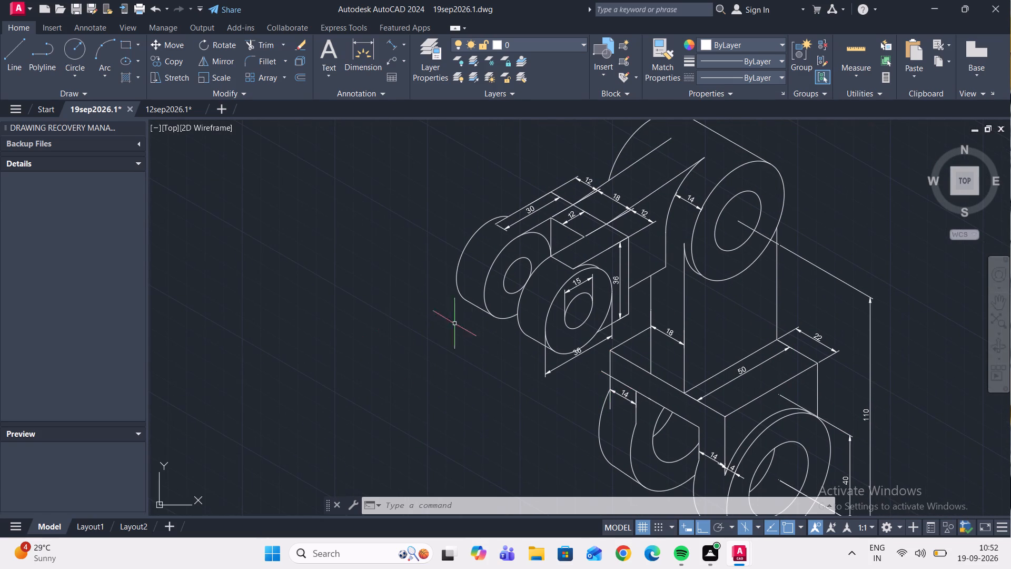
scroll(506, 290, up, 3)
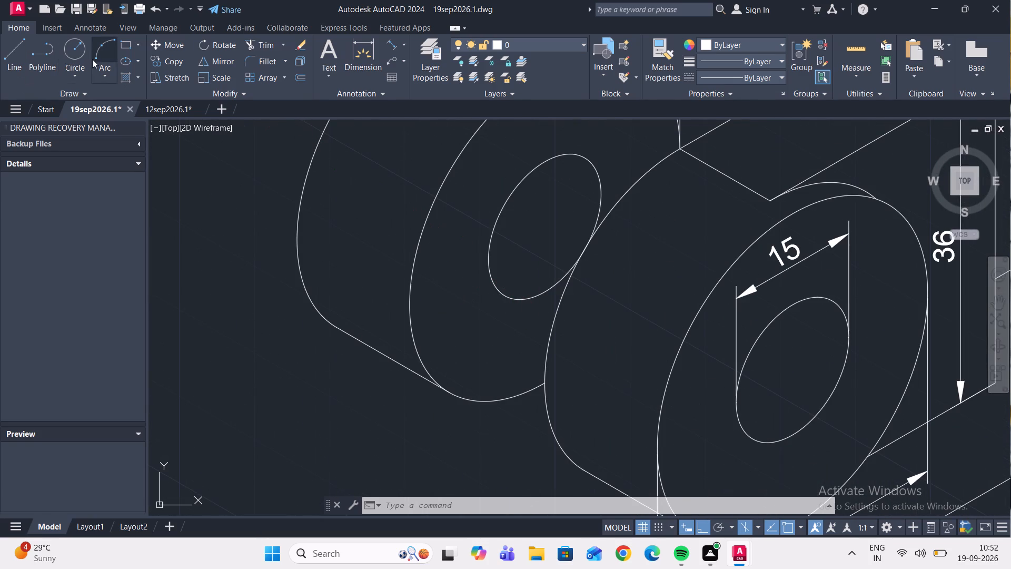
click(14, 52)
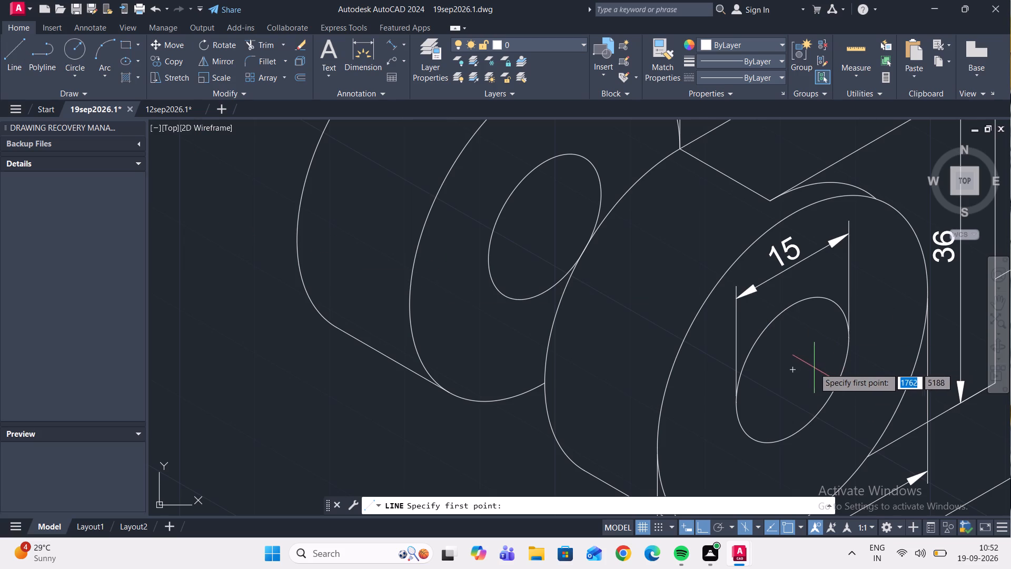
click(792, 372)
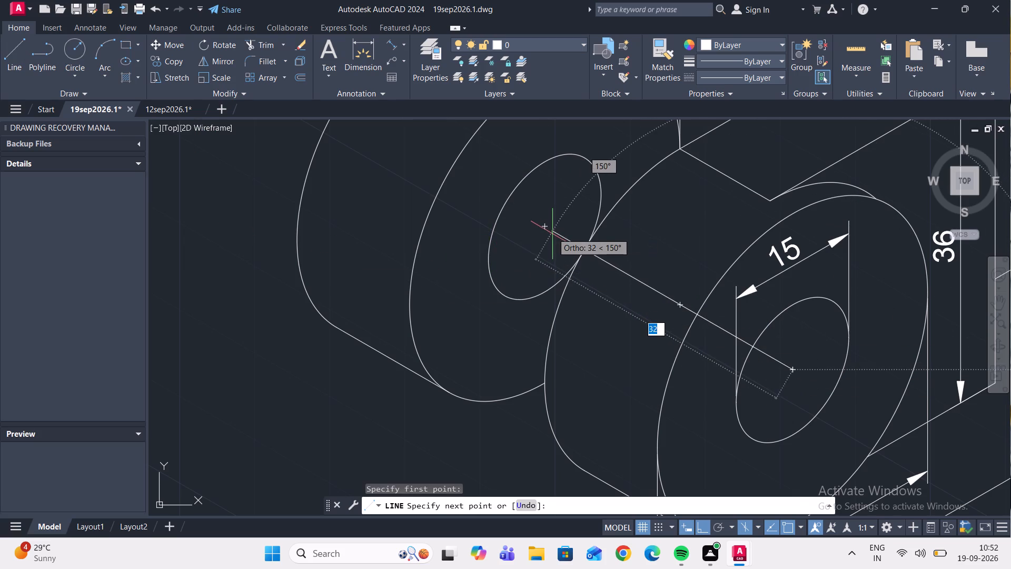
click(433, 162)
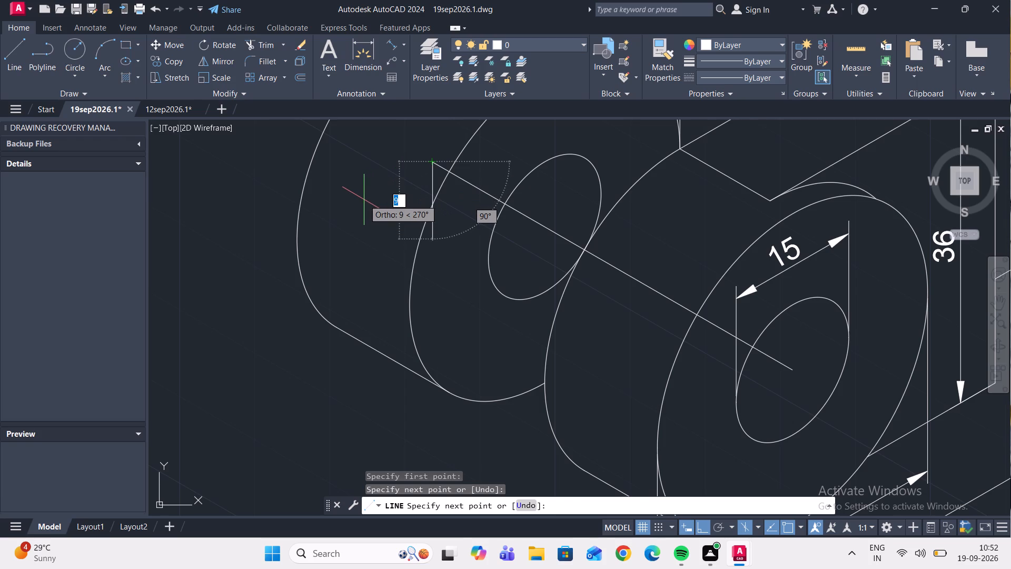
key(Escape)
Add an aligned dimension for the far fork lug's thickness between the centre points on the axis line, placed below the lug.
middle_drag(389, 214, 399, 317)
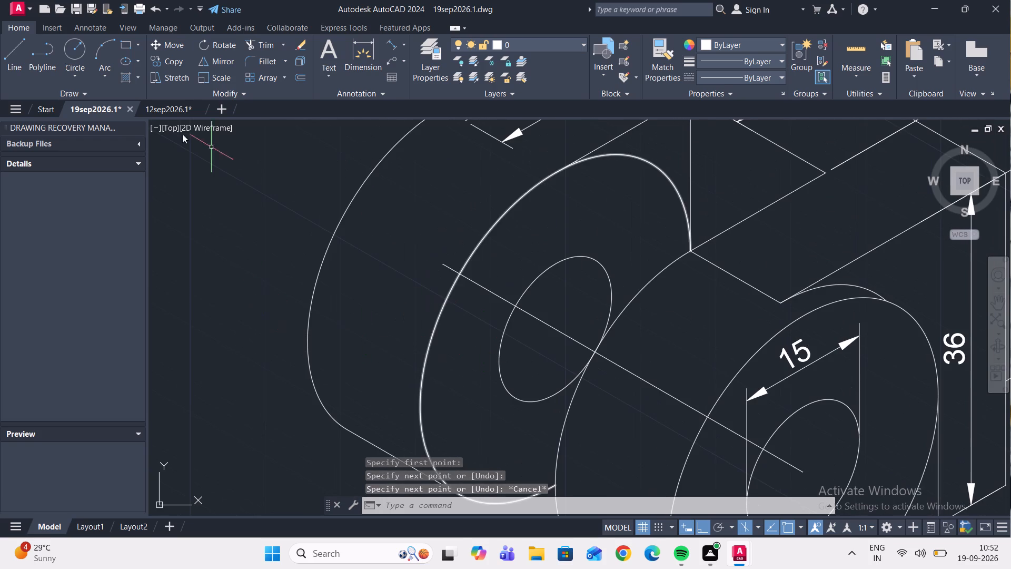
click(391, 47)
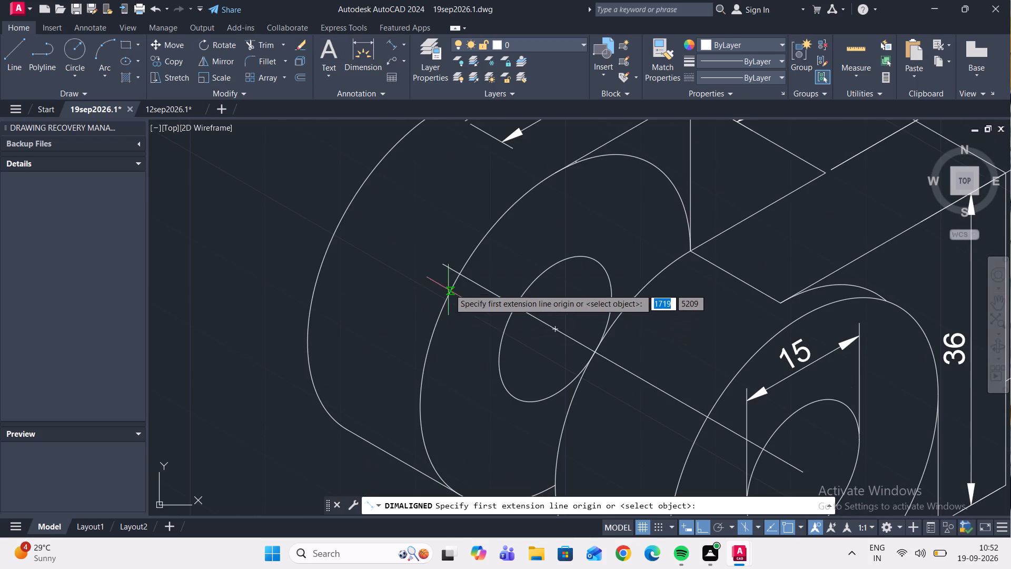
click(443, 263)
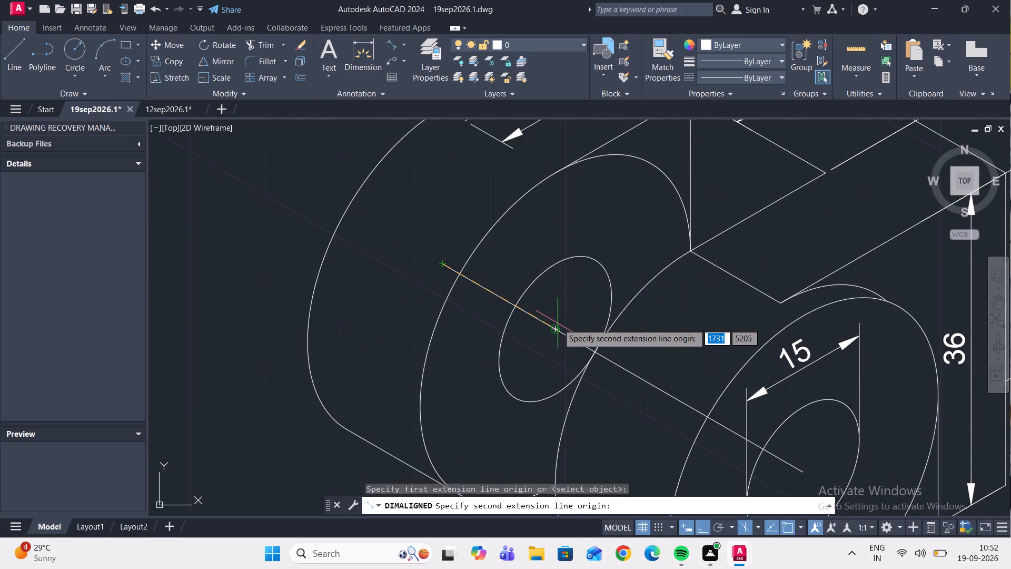
click(554, 328)
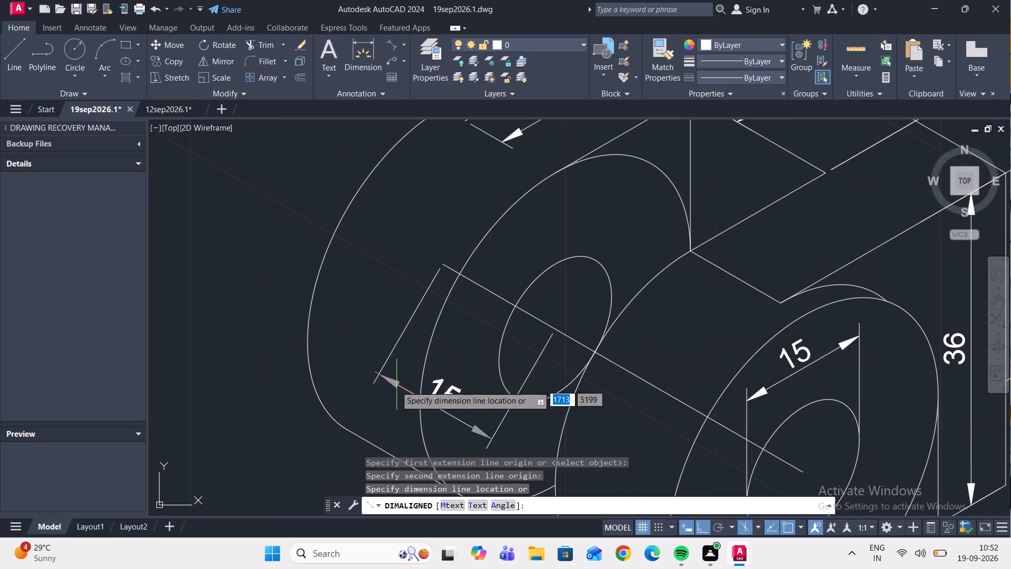
scroll(321, 271, down, 3)
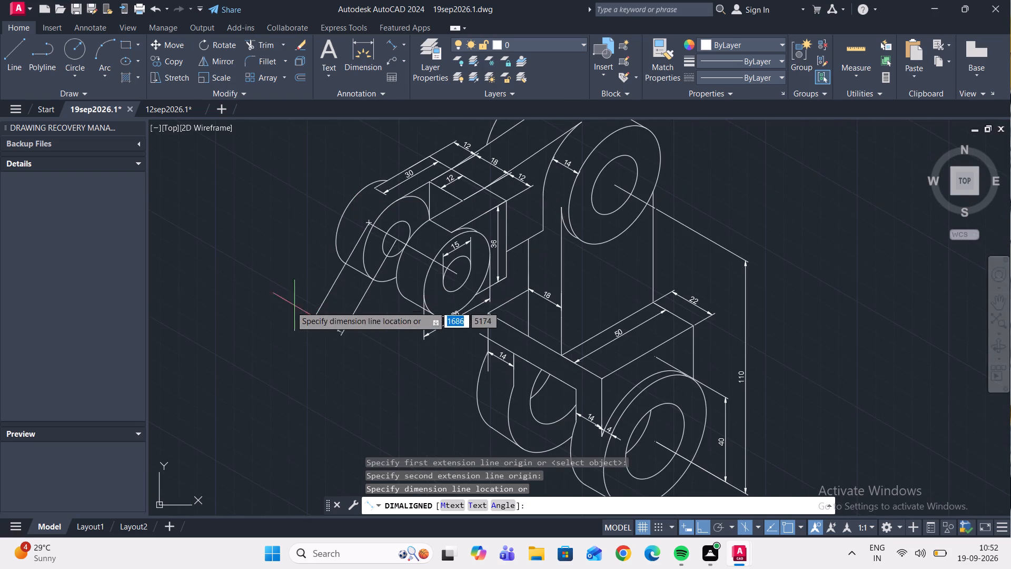
scroll(307, 282, up, 2)
click(322, 273)
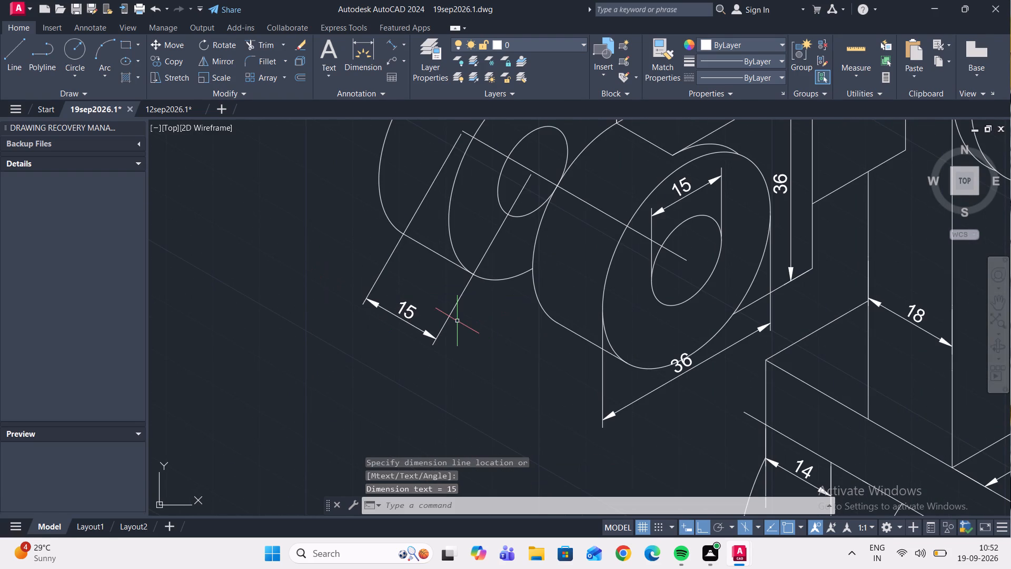
Add an aligned dimension for the near fork lug's thickness between its centre points on the axis line, placed below the lug.
key(space)
click(683, 259)
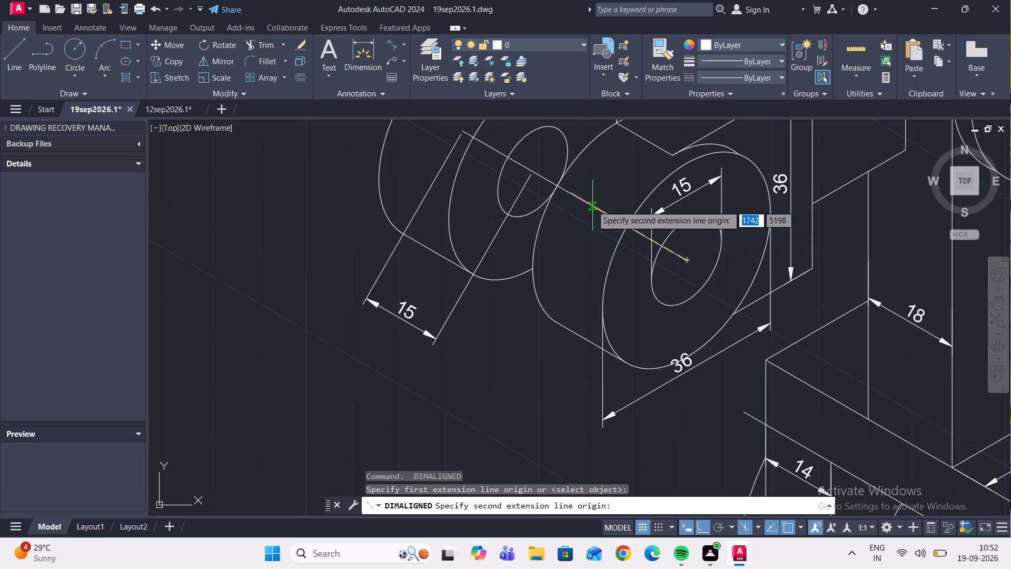
click(616, 220)
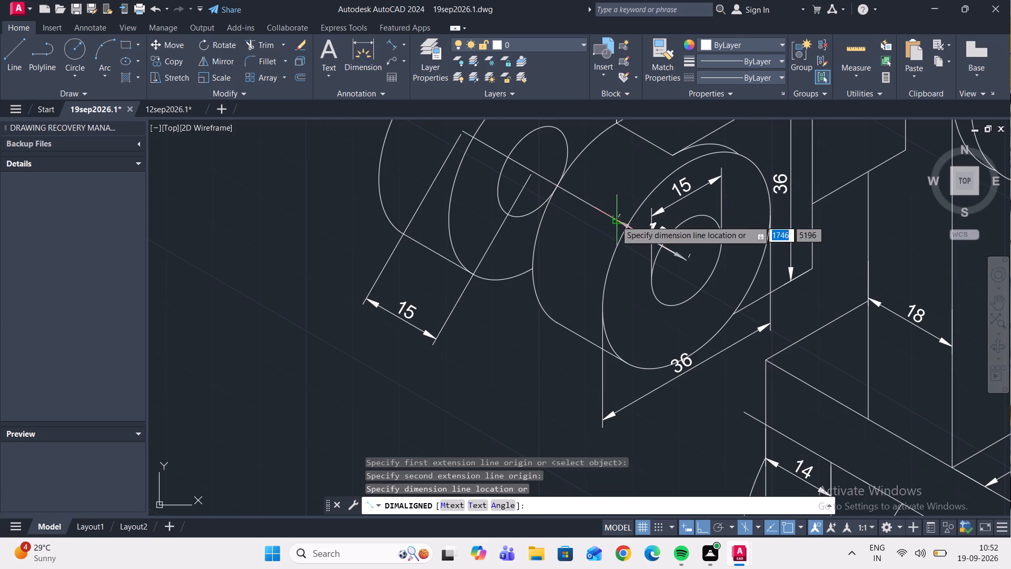
click(475, 349)
Add an aligned dimension for the gap between the two fork lugs, in line with the far lug's thickness dimension.
key(space)
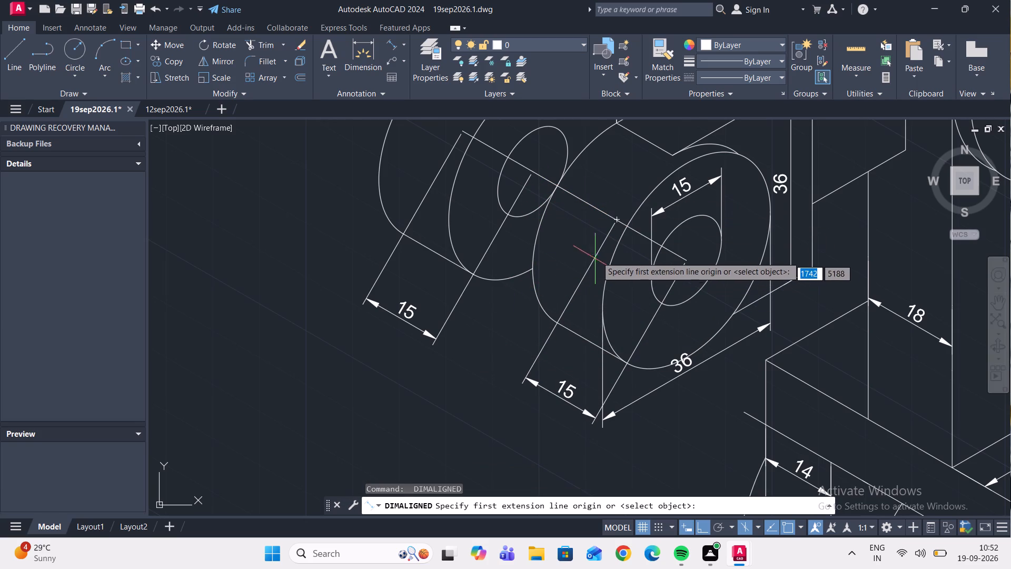
click(614, 221)
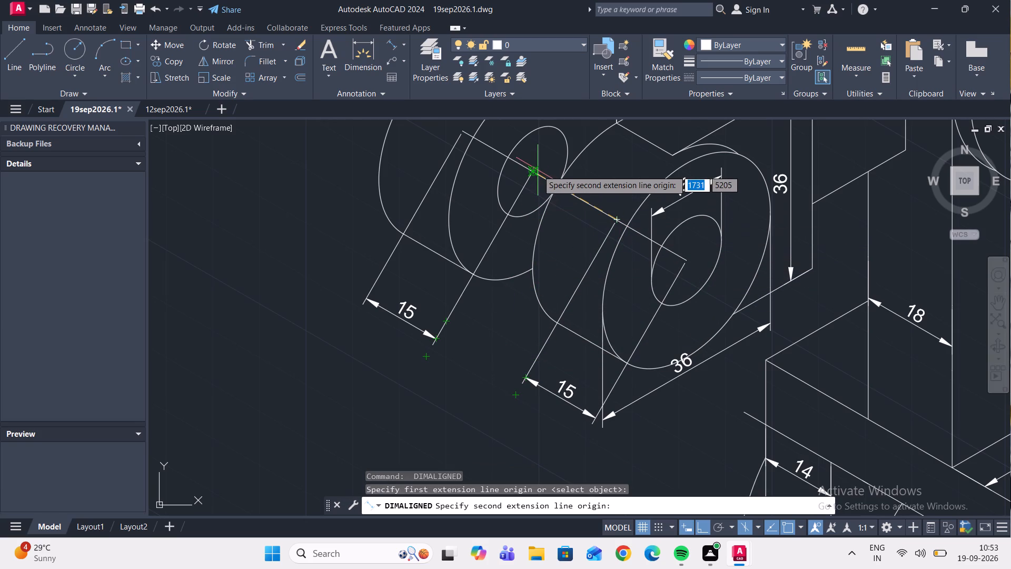
click(532, 173)
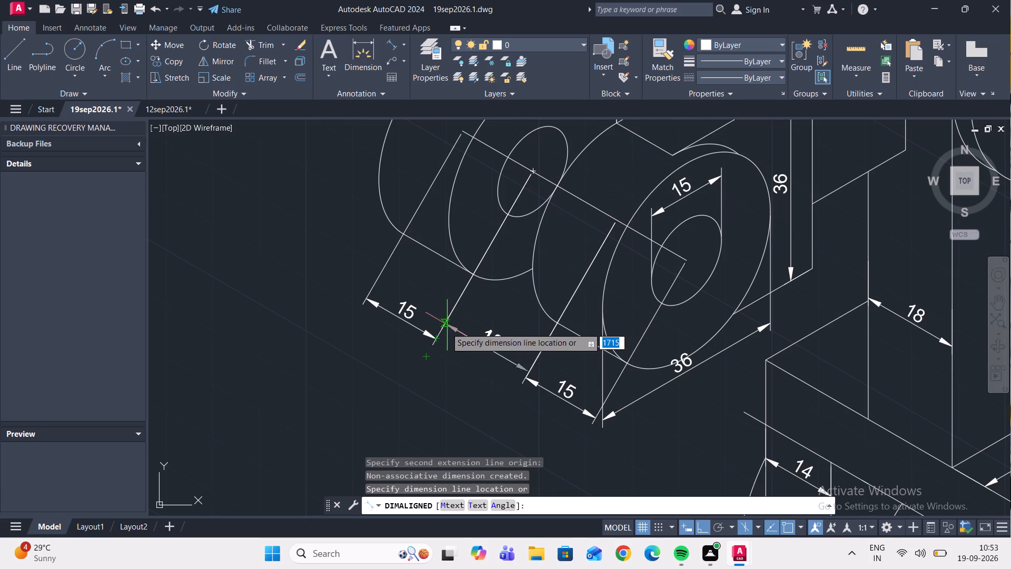
click(440, 340)
Stretch the near fork lug's thickness dimension so its dimension line starts at the end of the gap dimension.
scroll(524, 374, up, 1)
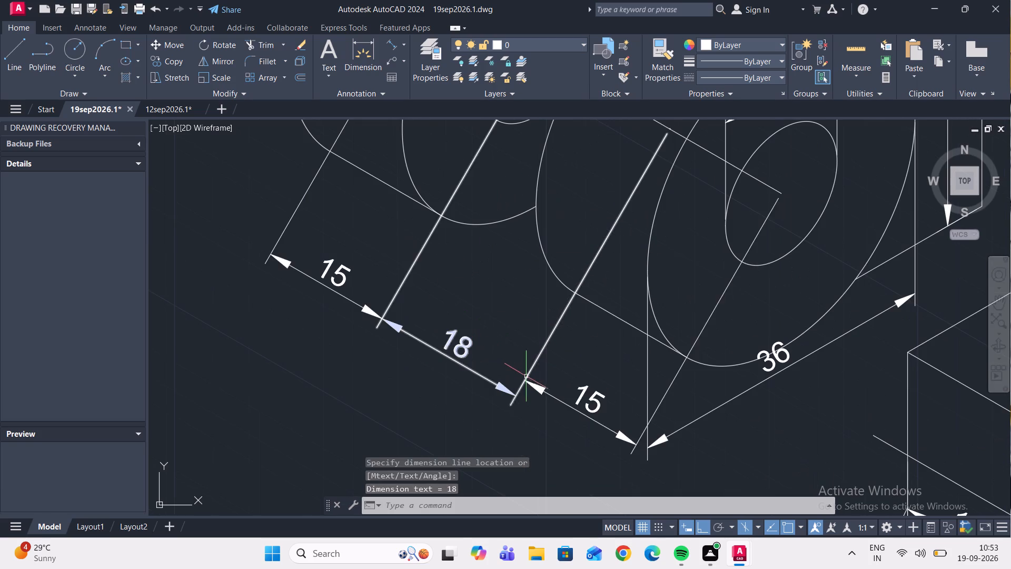
click(540, 393)
click(524, 382)
click(517, 395)
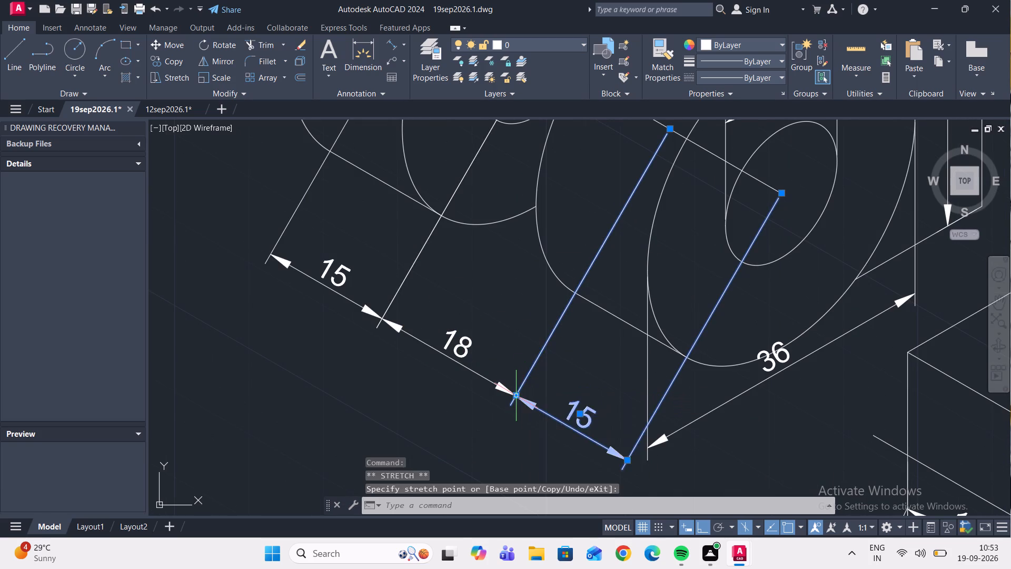
key(Escape)
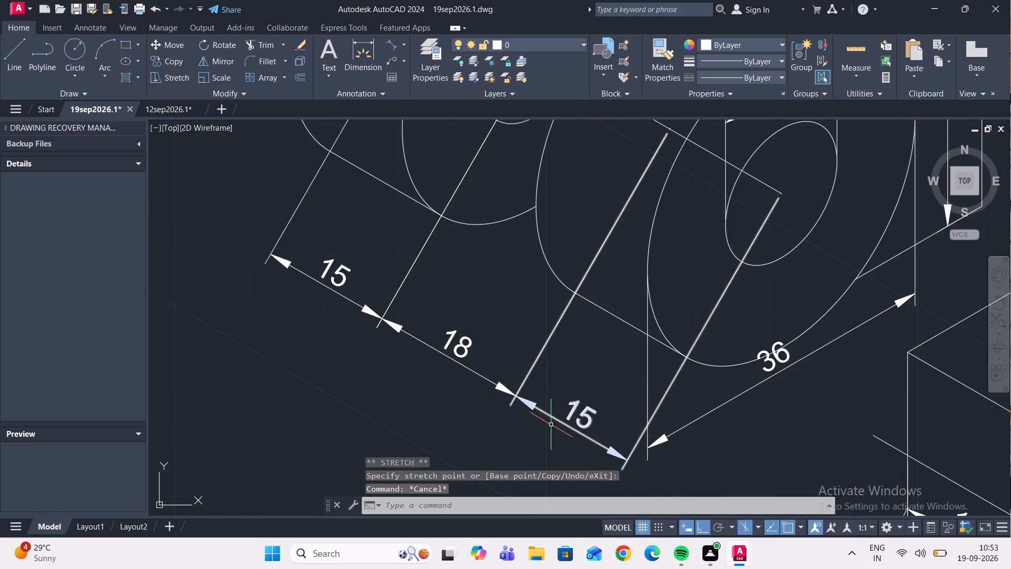
Oblique the near fork lug's thickness dimension, picking two points along the arm's sloping lower edge behind the fork for the angle.
click(552, 425)
click(553, 404)
click(546, 402)
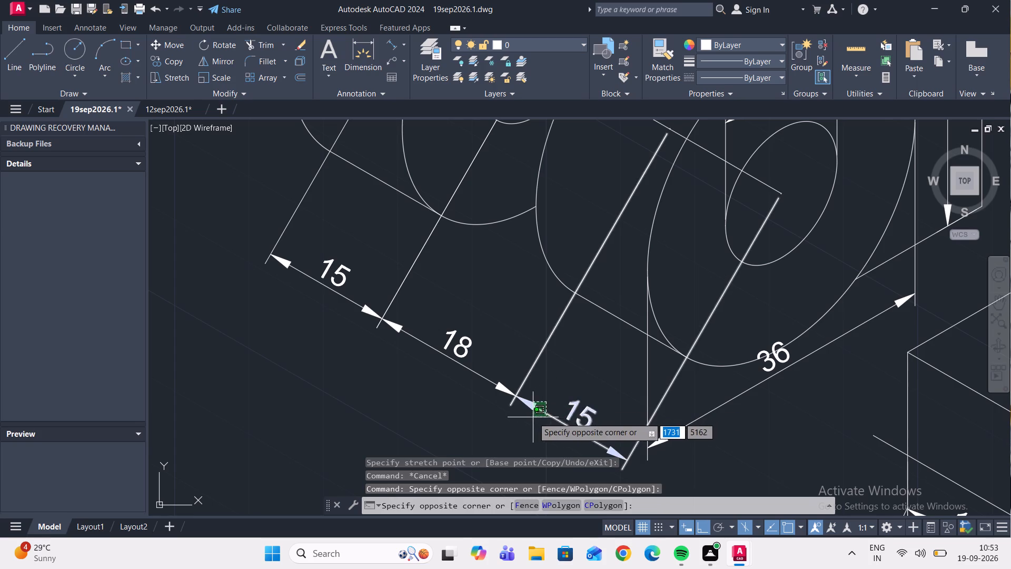
click(533, 417)
text(dimed)
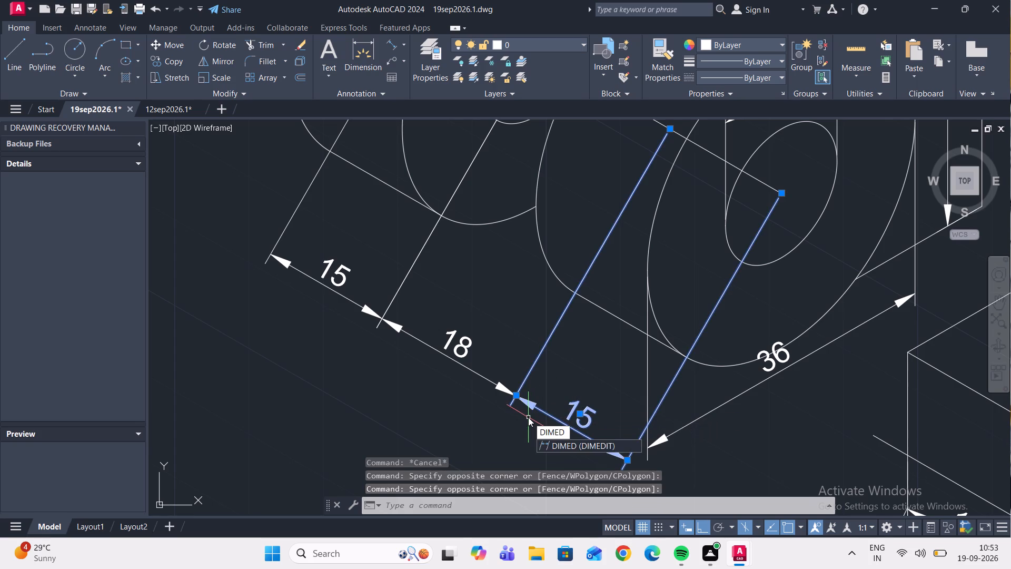
key(Return)
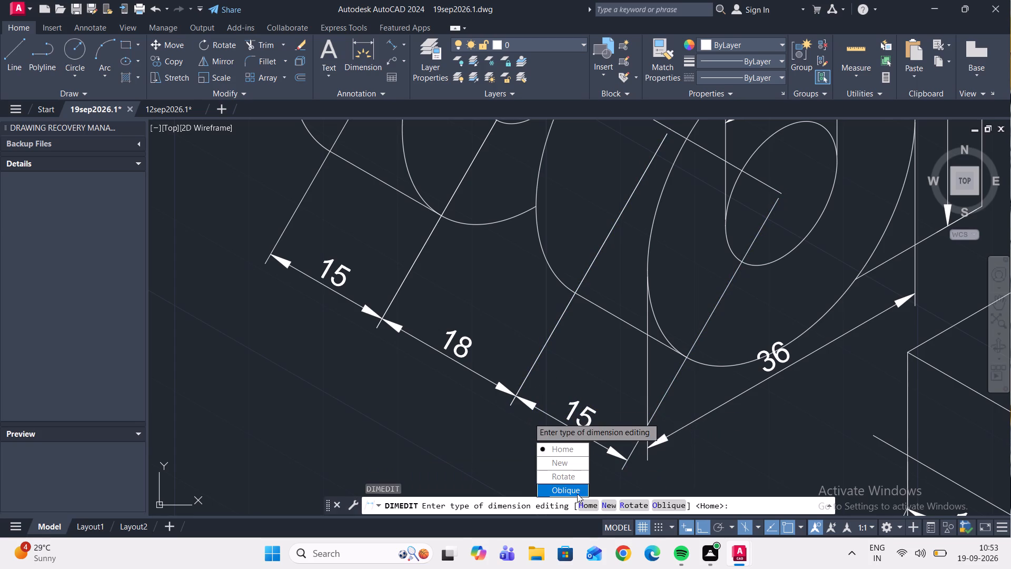
drag(577, 494, 528, 417)
scroll(569, 356, down, 1)
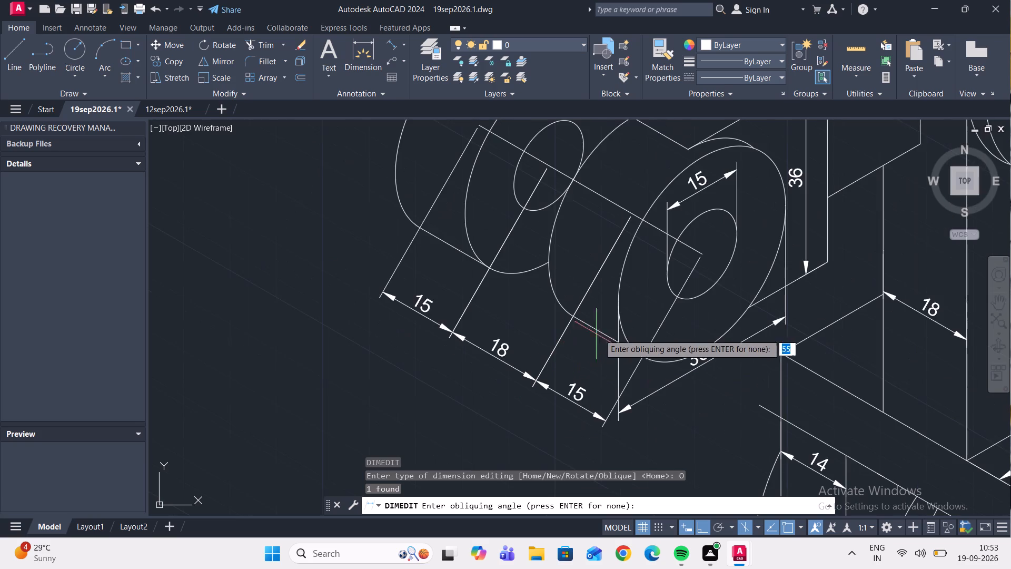
middle_drag(621, 341, 506, 376)
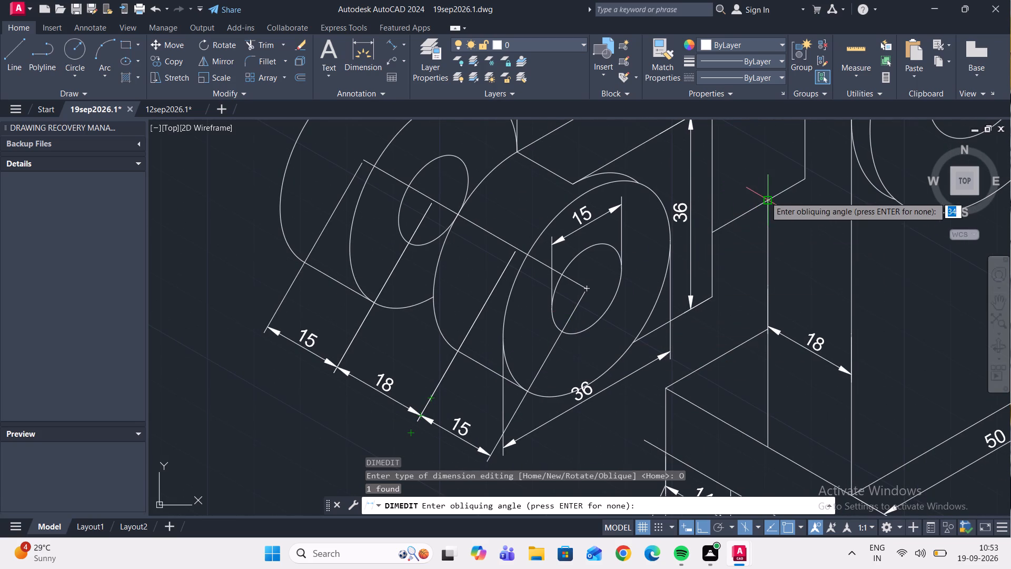
click(766, 197)
click(713, 233)
Oblique the gap dimension between the fork lugs, using two points on the same sloping lower edge of the arm.
scroll(689, 265, down, 1)
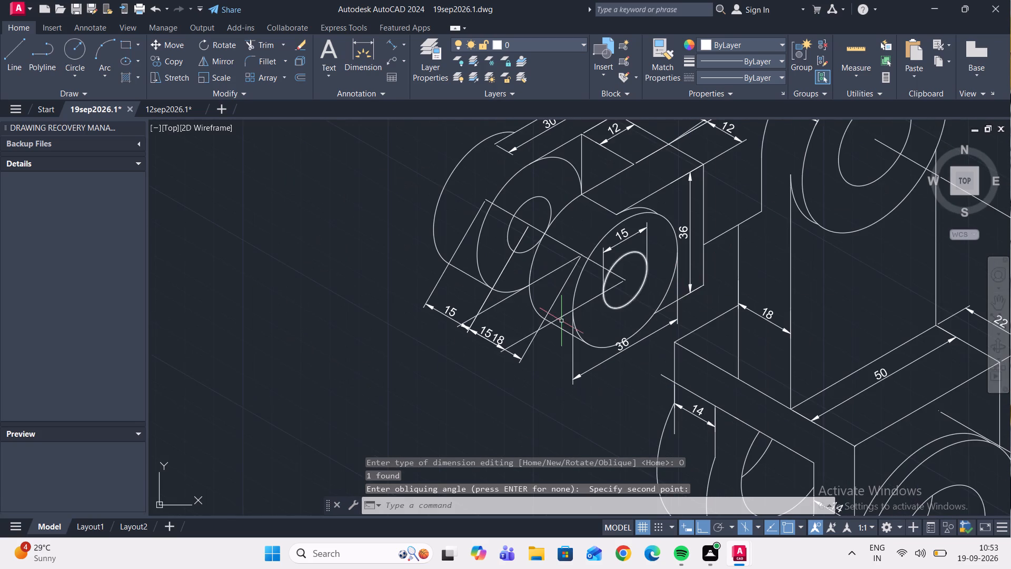
scroll(530, 316, up, 2)
click(526, 407)
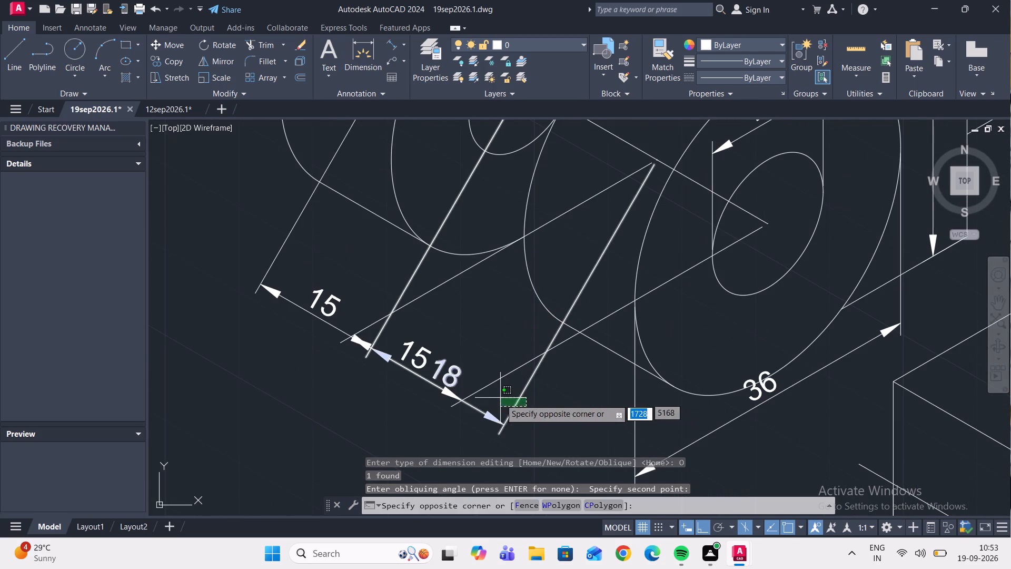
click(503, 402)
text(dimed)
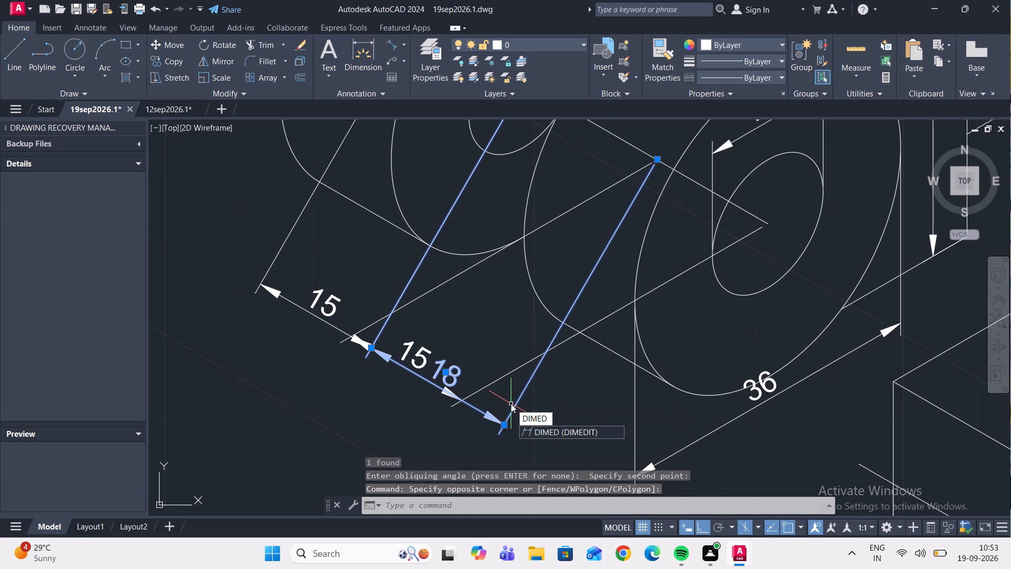
click(571, 434)
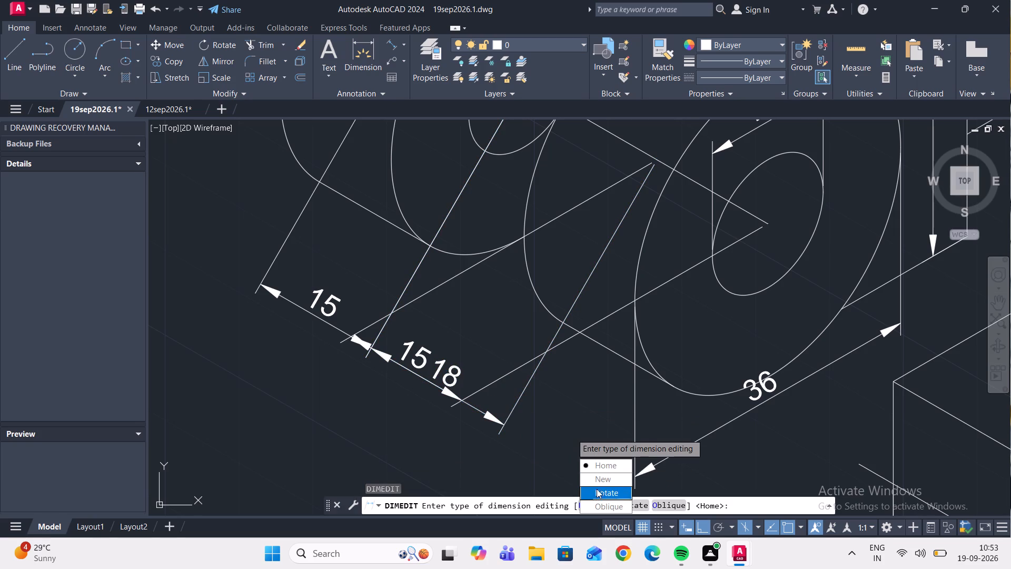
drag(607, 509, 571, 434)
middle_drag(566, 339, 463, 455)
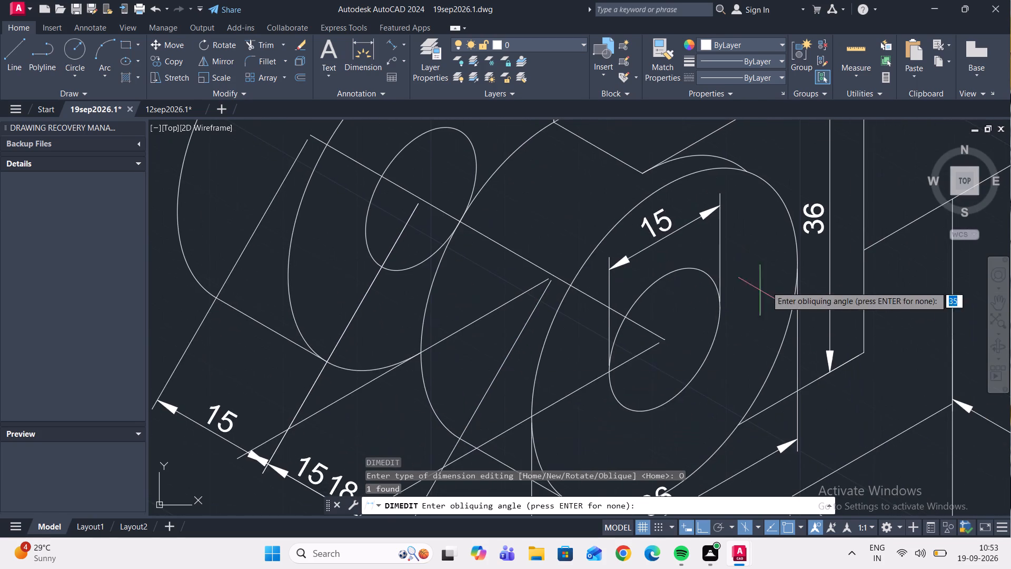
middle_drag(780, 312, 563, 398)
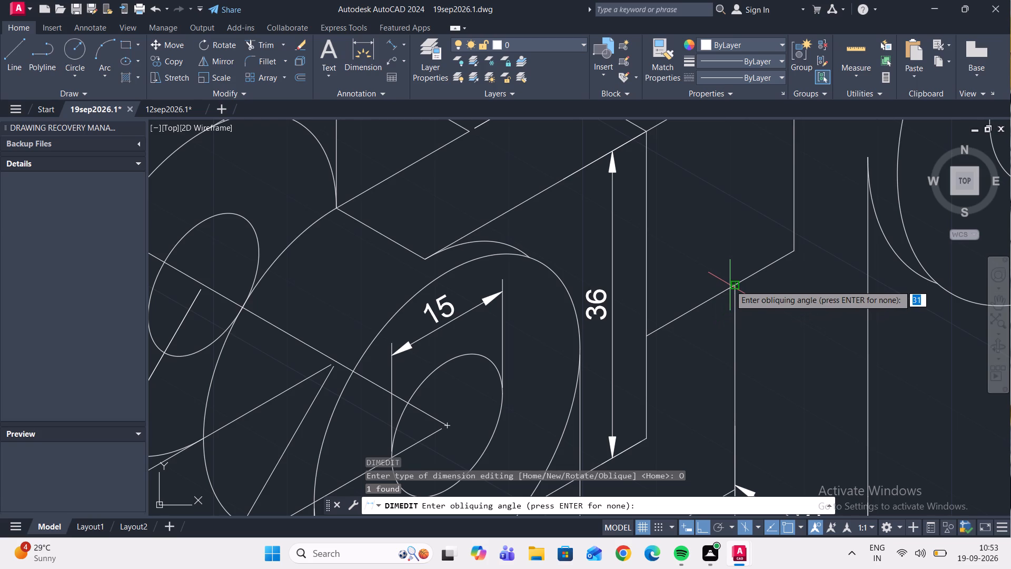
click(734, 285)
click(645, 338)
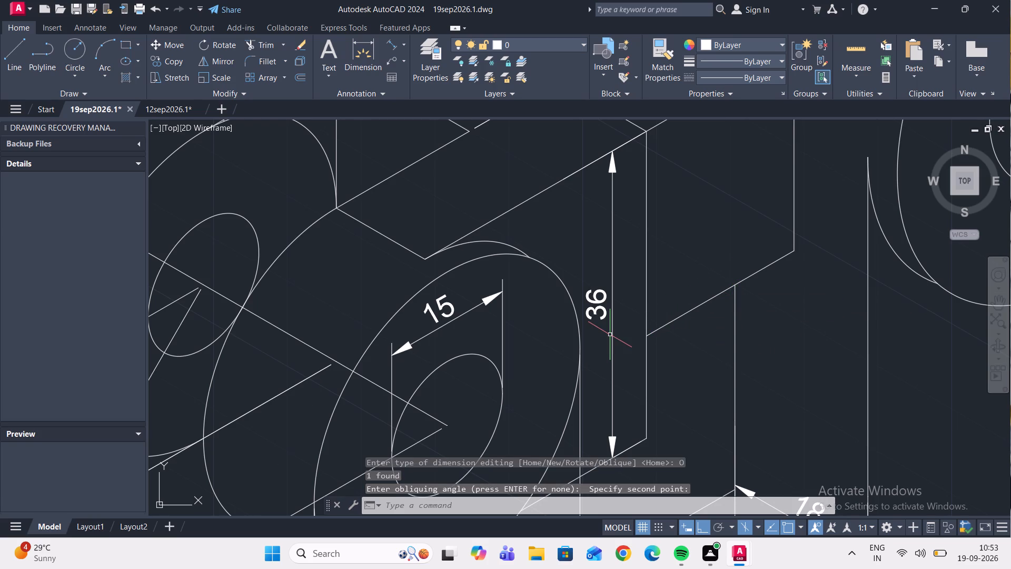
Oblique the far fork lug's thickness dimension, picking two points along the arm's sloping lower edge behind the fork for the angle.
scroll(657, 334, down, 1)
middle_drag(665, 332, 736, 320)
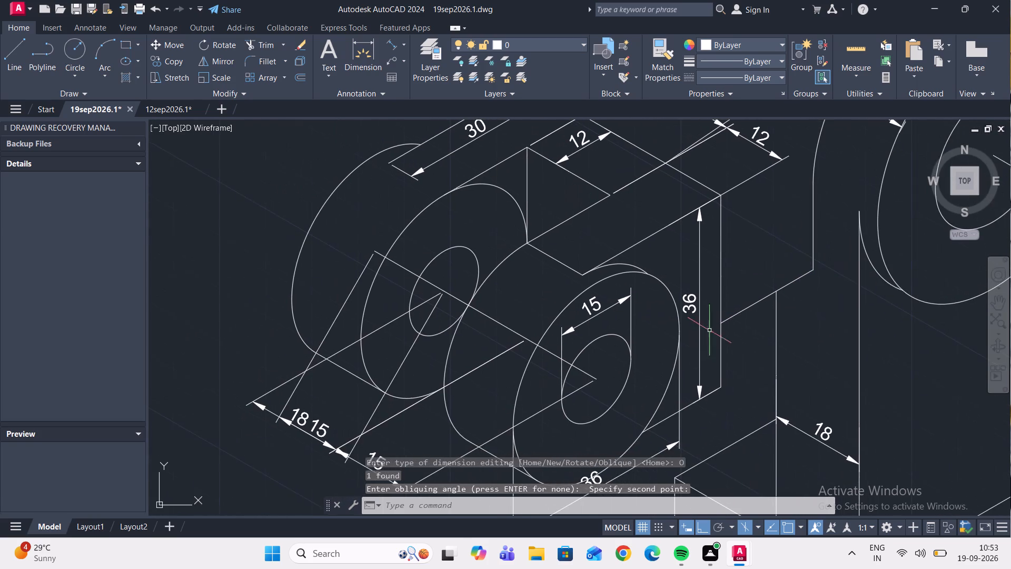
middle_drag(567, 335, 656, 277)
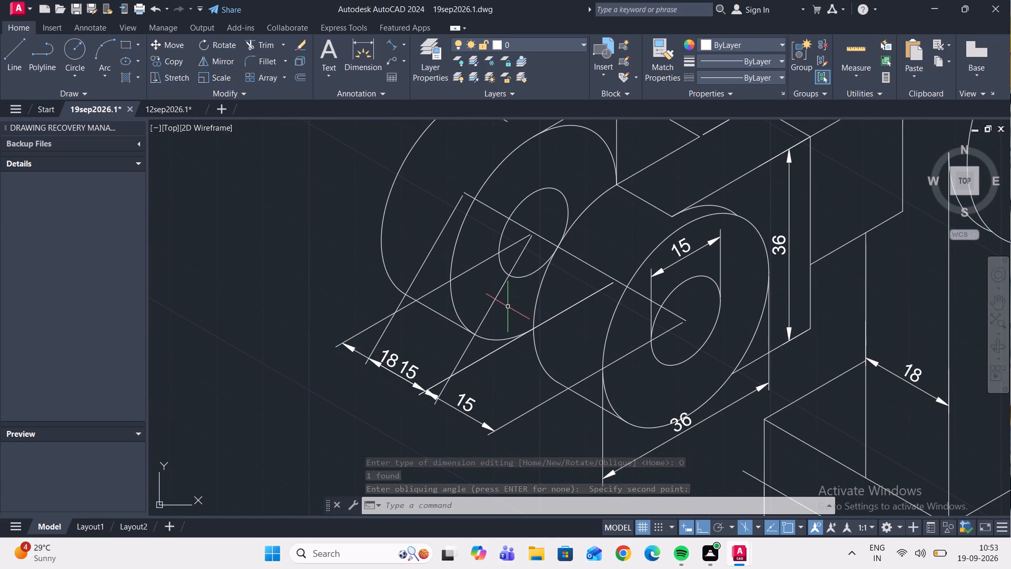
scroll(502, 311, up, 1)
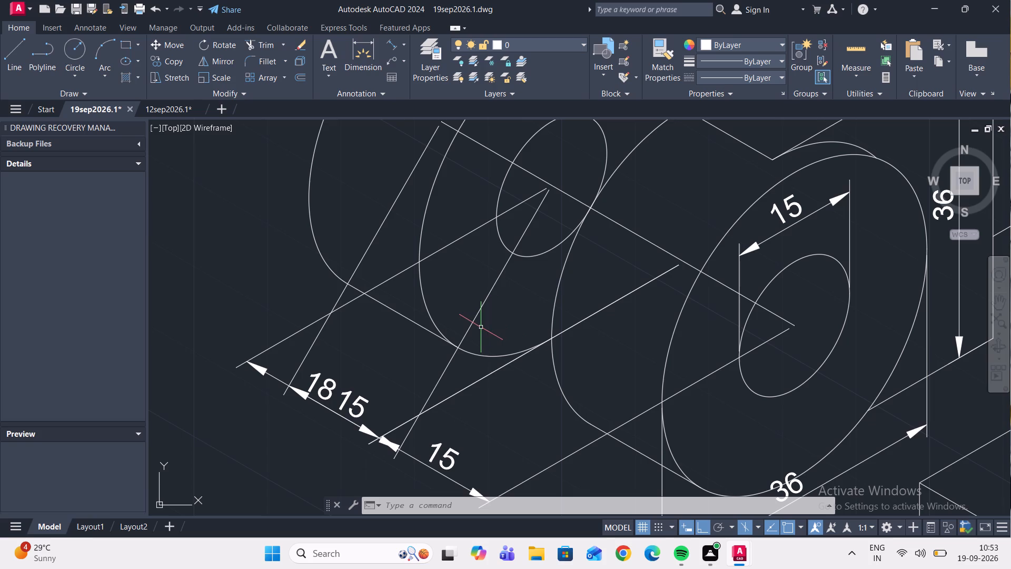
click(388, 256)
click(338, 225)
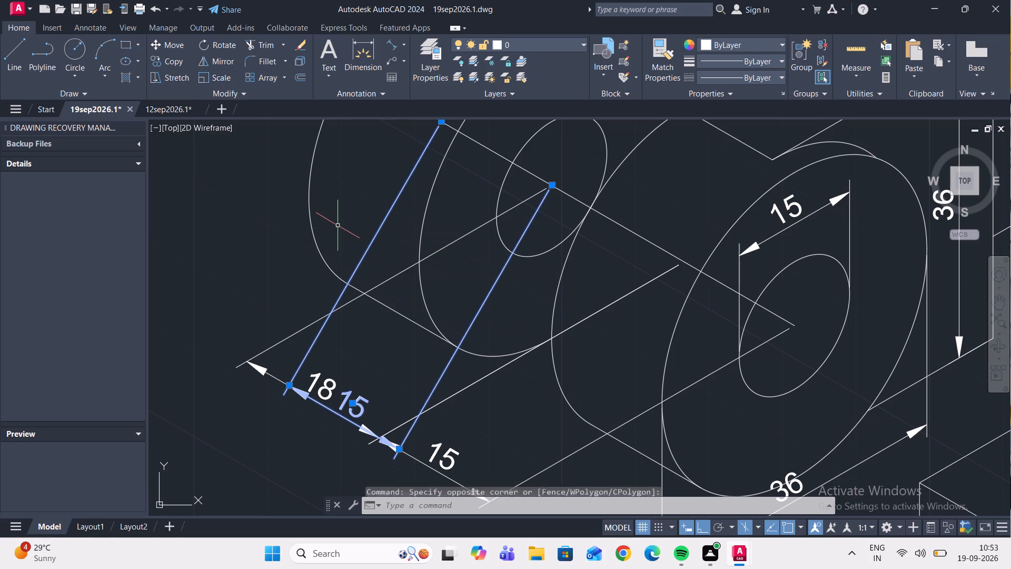
text(dime)
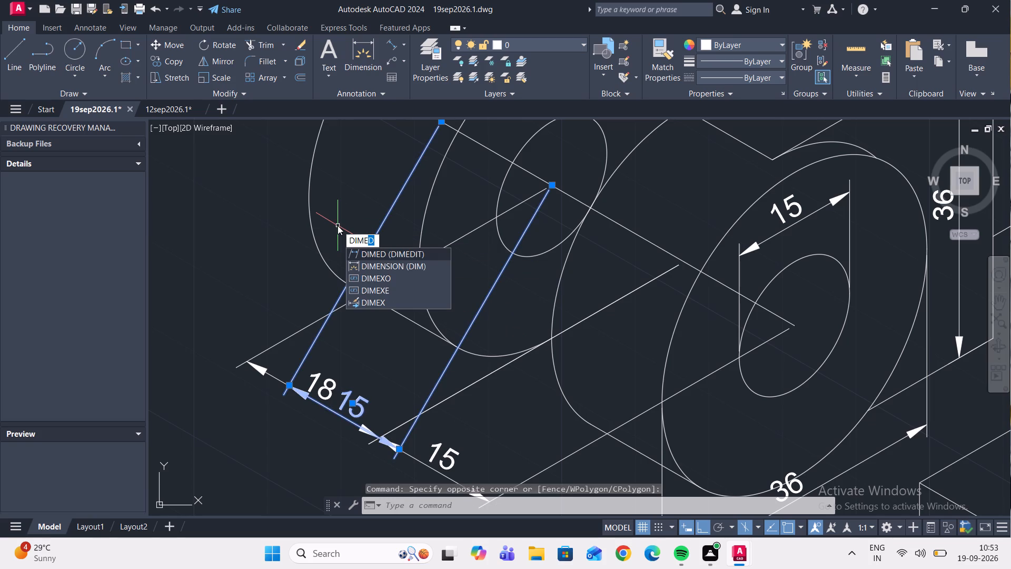
click(398, 255)
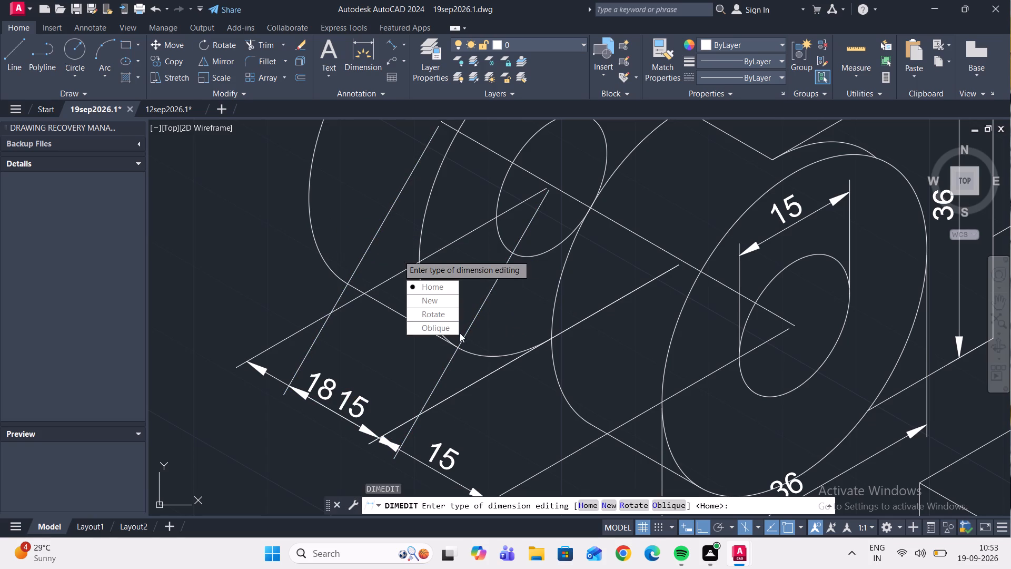
drag(443, 331, 398, 255)
middle_drag(617, 254, 315, 265)
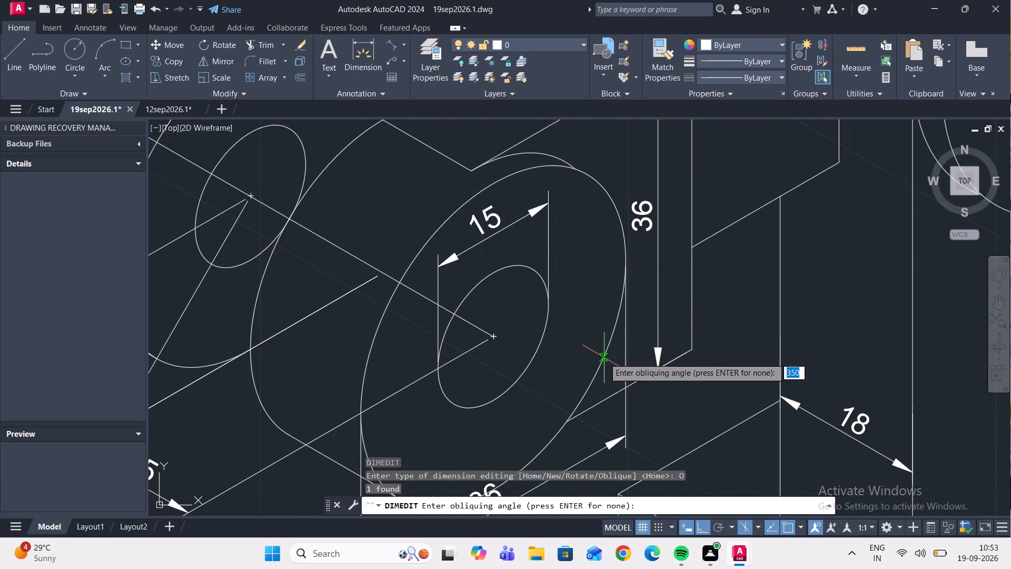
click(695, 346)
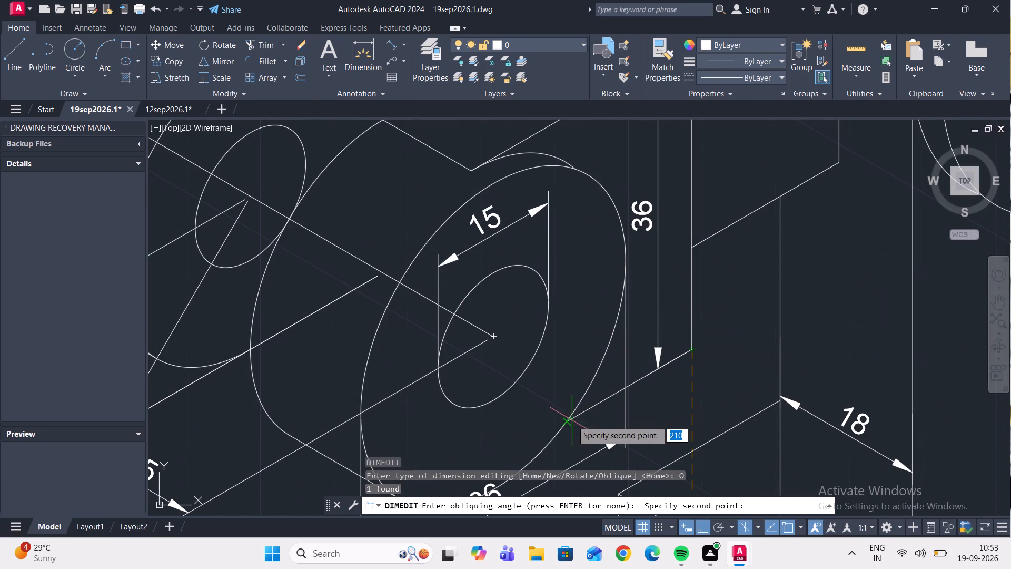
click(572, 420)
scroll(623, 348, down, 4)
scroll(548, 381, up, 3)
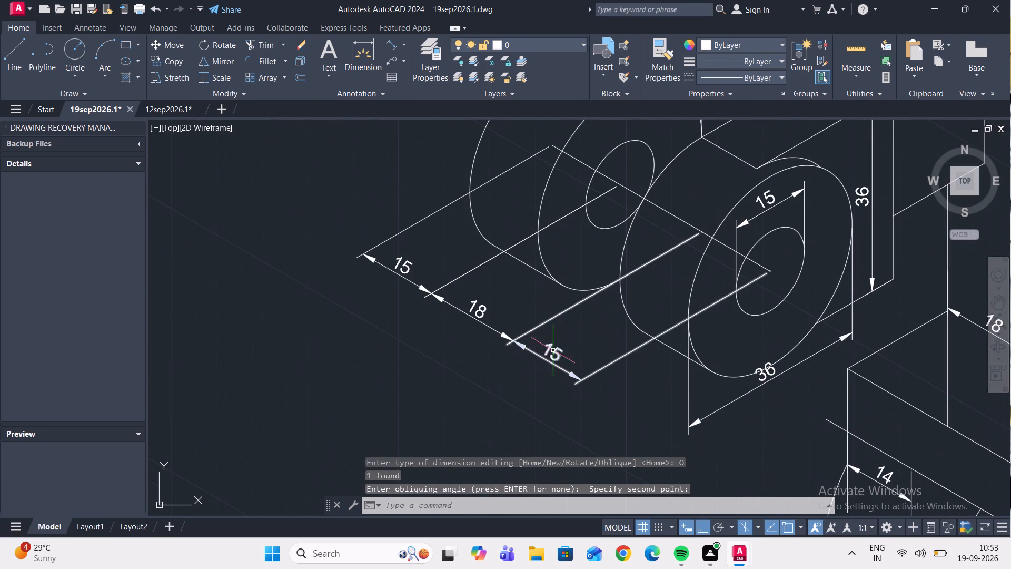
Review the dimensioned isometric as a whole and examine the isometric, sectional, side, front and top views in 12sep2026.1 for reference.
middle_drag(591, 354, 510, 370)
scroll(619, 316, down, 4)
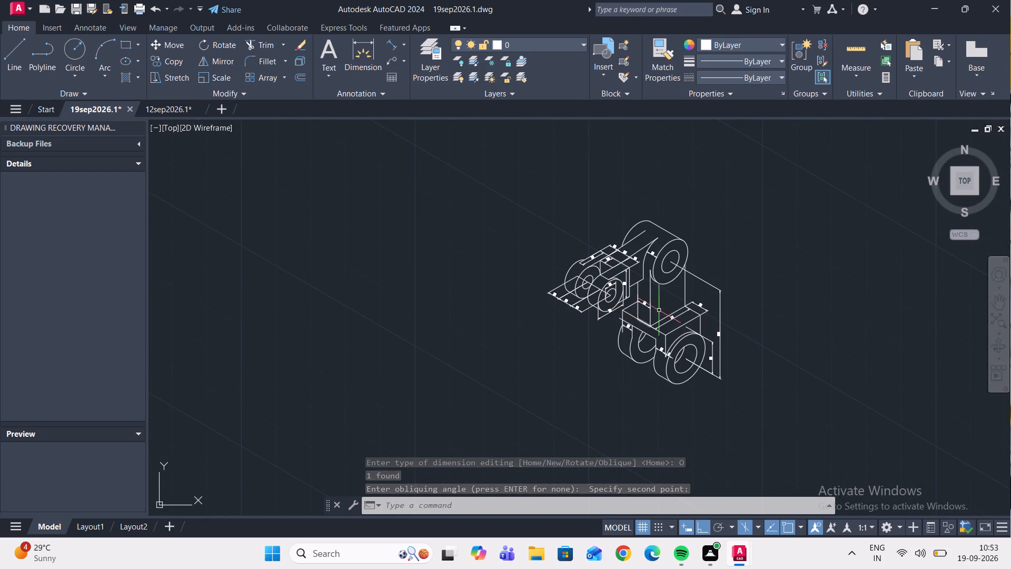
scroll(669, 247, up, 2)
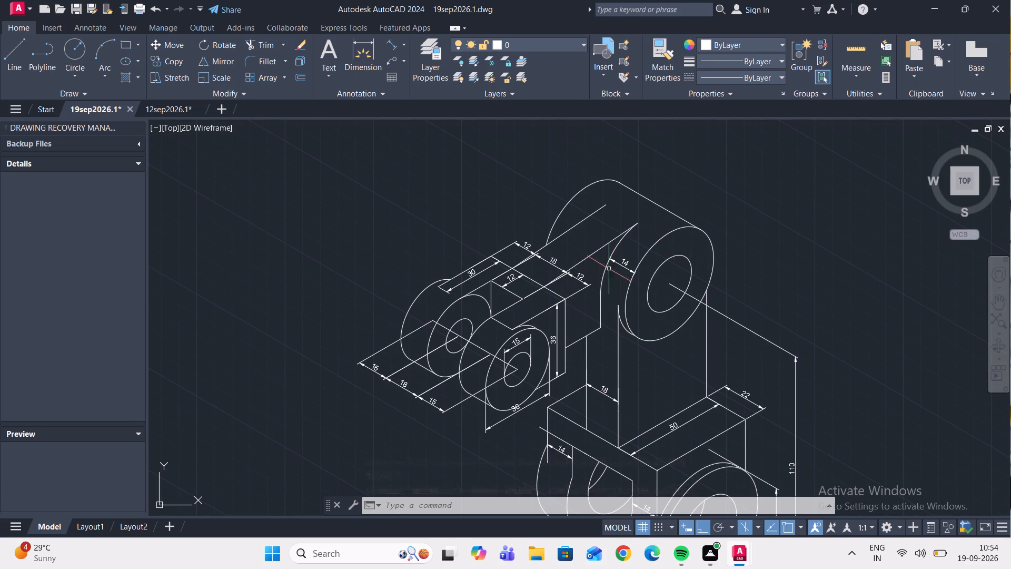
scroll(644, 268, down, 1)
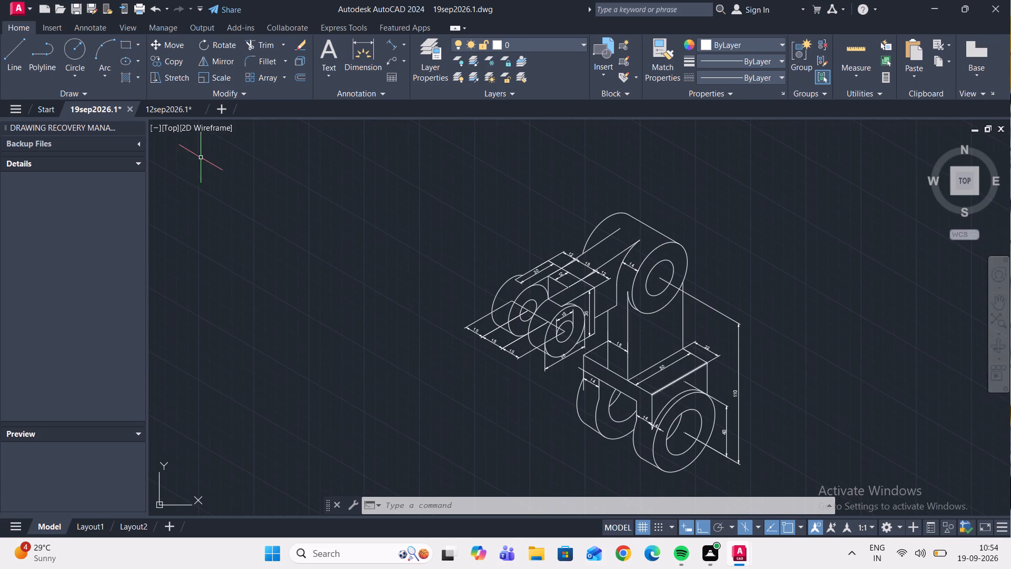
click(172, 112)
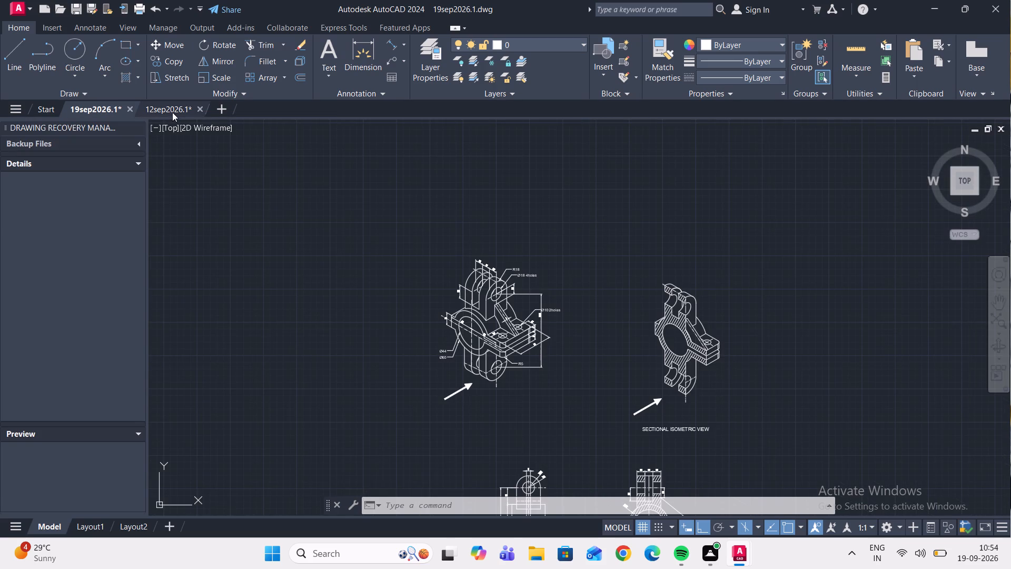
scroll(500, 356, up, 3)
scroll(510, 314, down, 2)
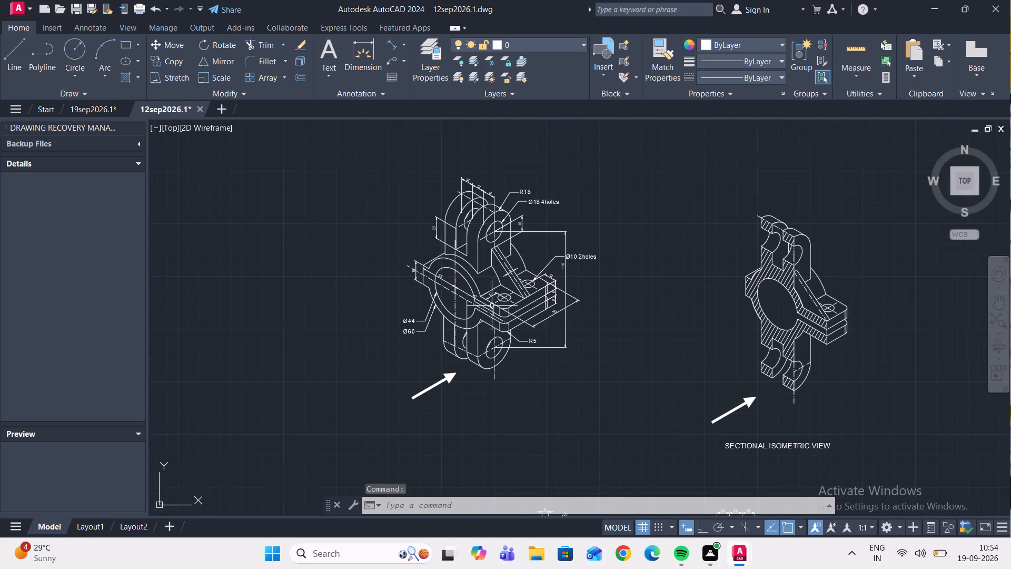
scroll(730, 316, down, 2)
middle_drag(680, 348, 680, 277)
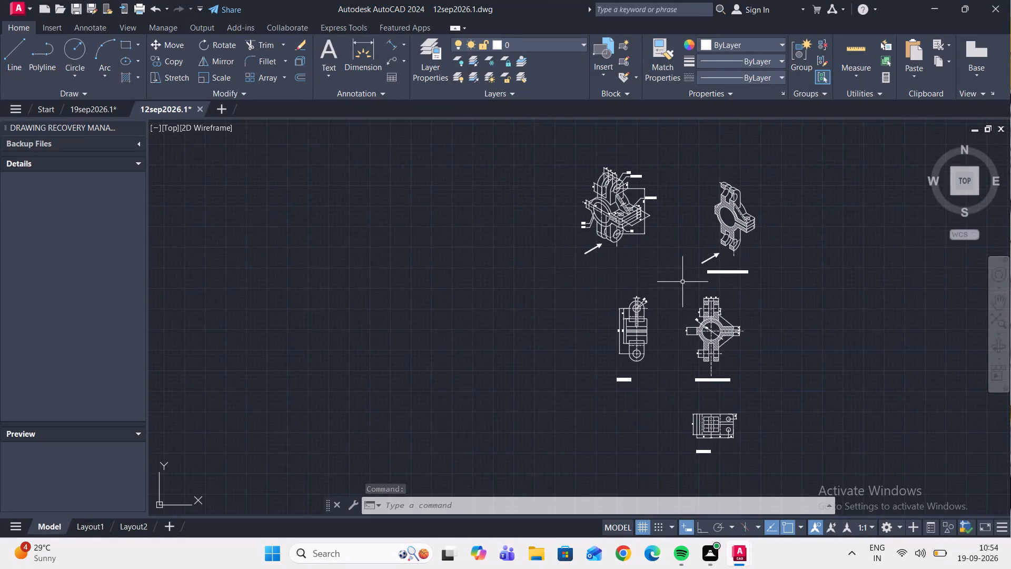
scroll(696, 361, up, 2)
middle_drag(671, 351, 646, 486)
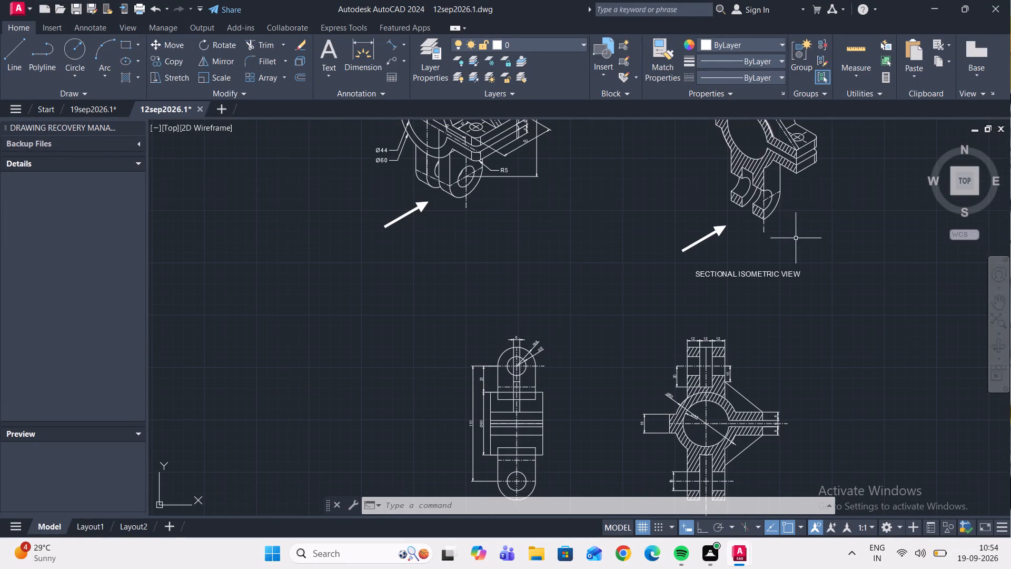
scroll(793, 210, down, 2)
scroll(675, 174, up, 1)
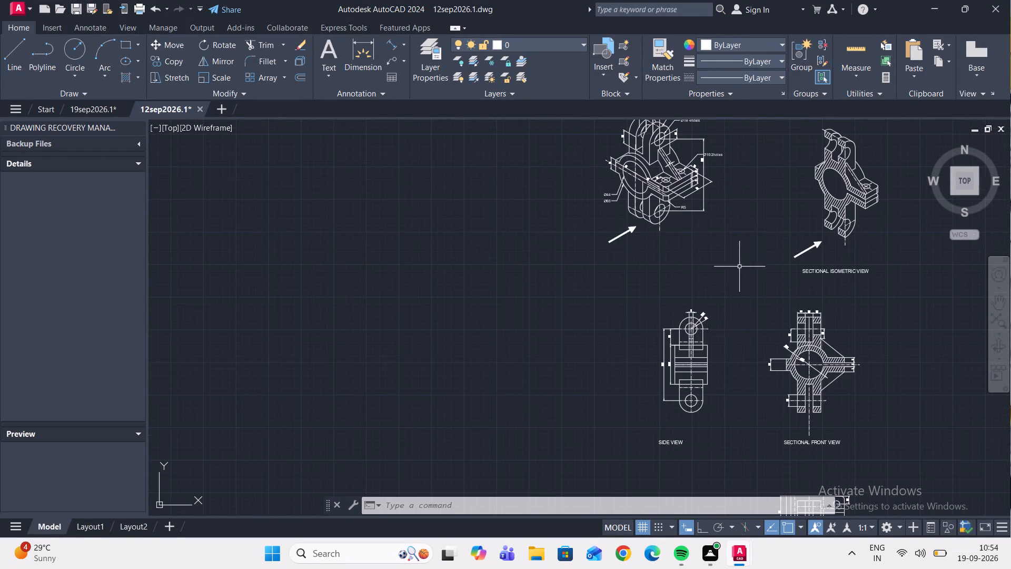
scroll(702, 290, down, 2)
scroll(731, 355, up, 2)
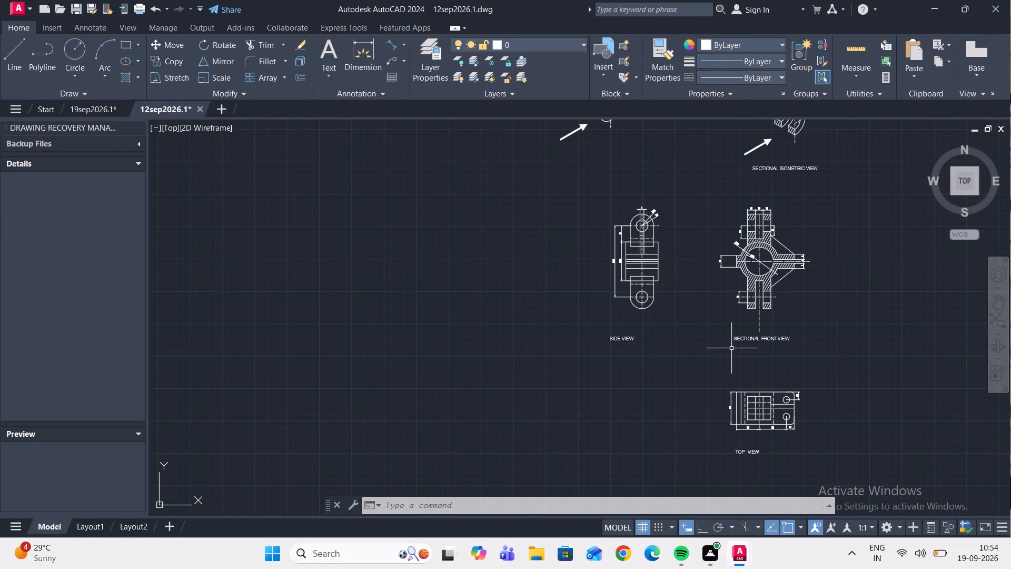
scroll(767, 371, down, 1)
middle_drag(729, 391, 731, 399)
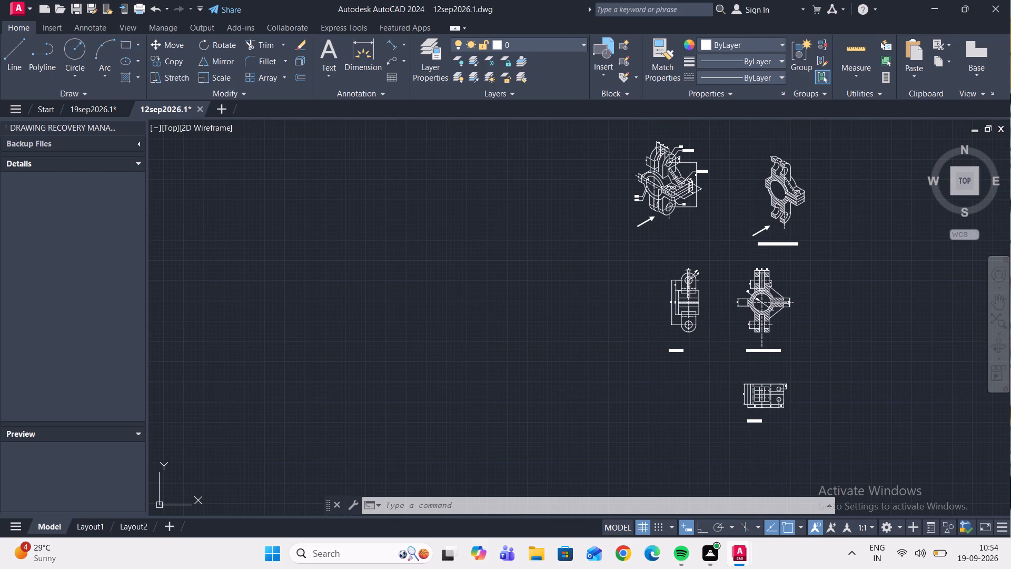
middle_drag(731, 399, 734, 404)
click(95, 109)
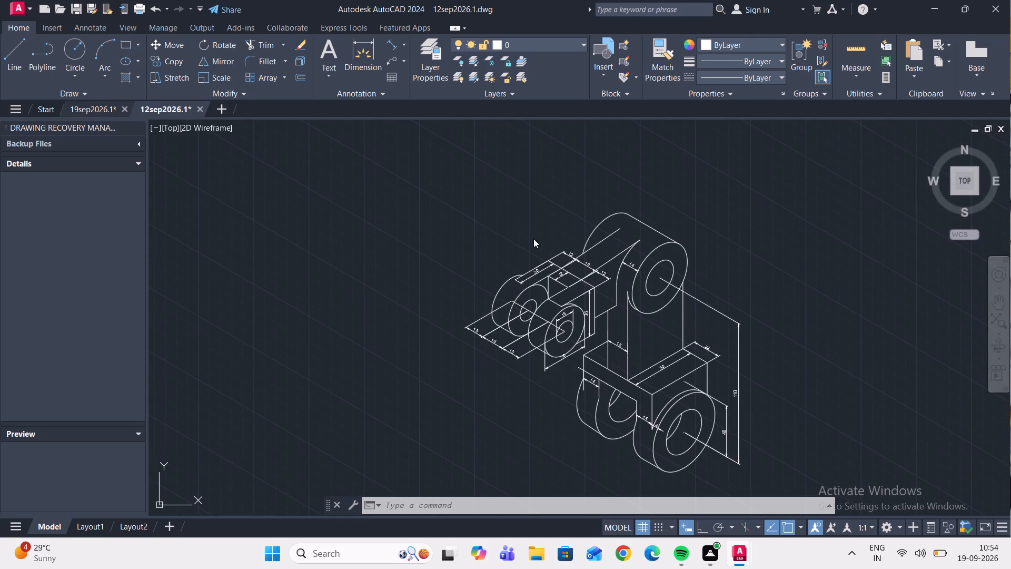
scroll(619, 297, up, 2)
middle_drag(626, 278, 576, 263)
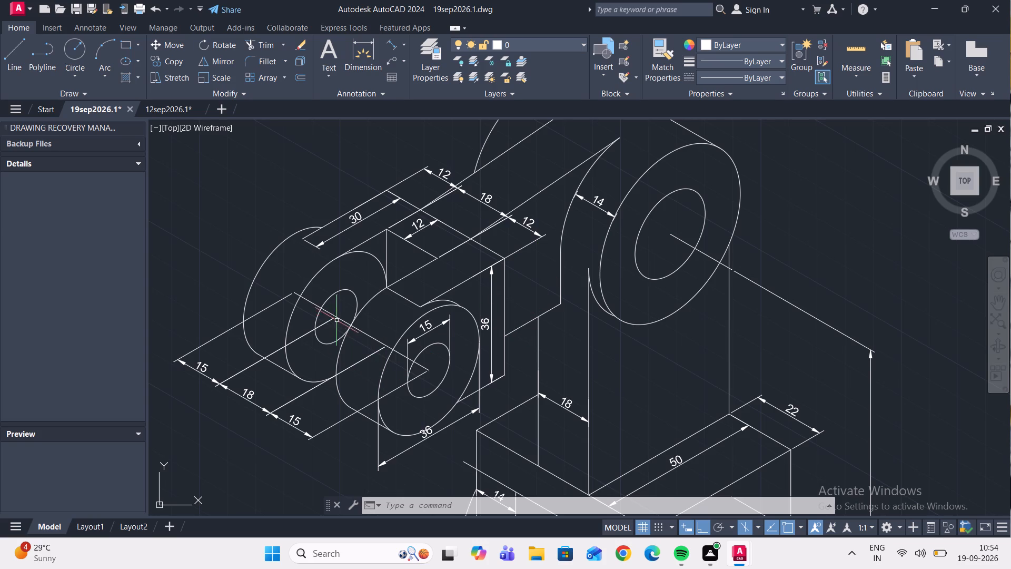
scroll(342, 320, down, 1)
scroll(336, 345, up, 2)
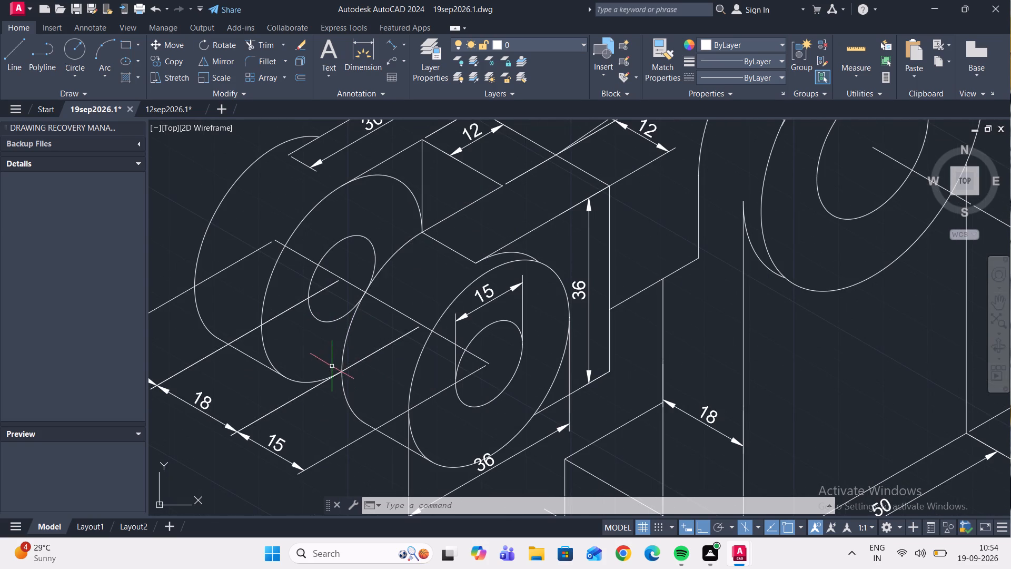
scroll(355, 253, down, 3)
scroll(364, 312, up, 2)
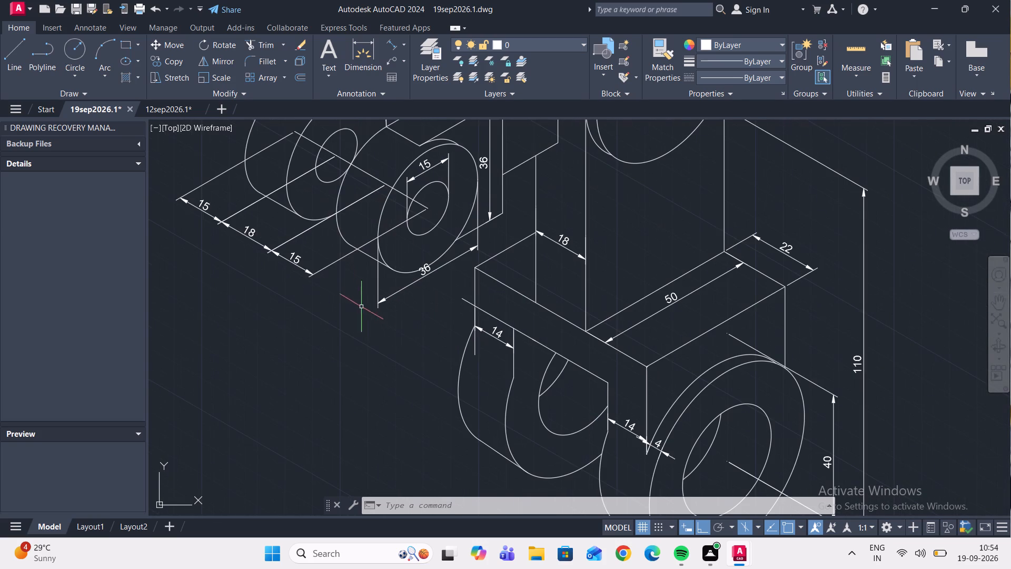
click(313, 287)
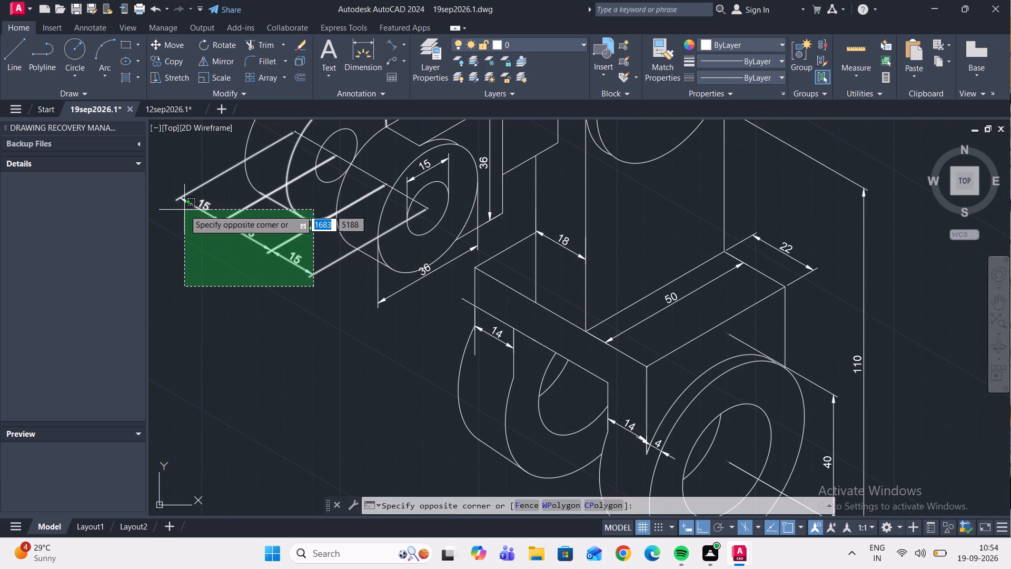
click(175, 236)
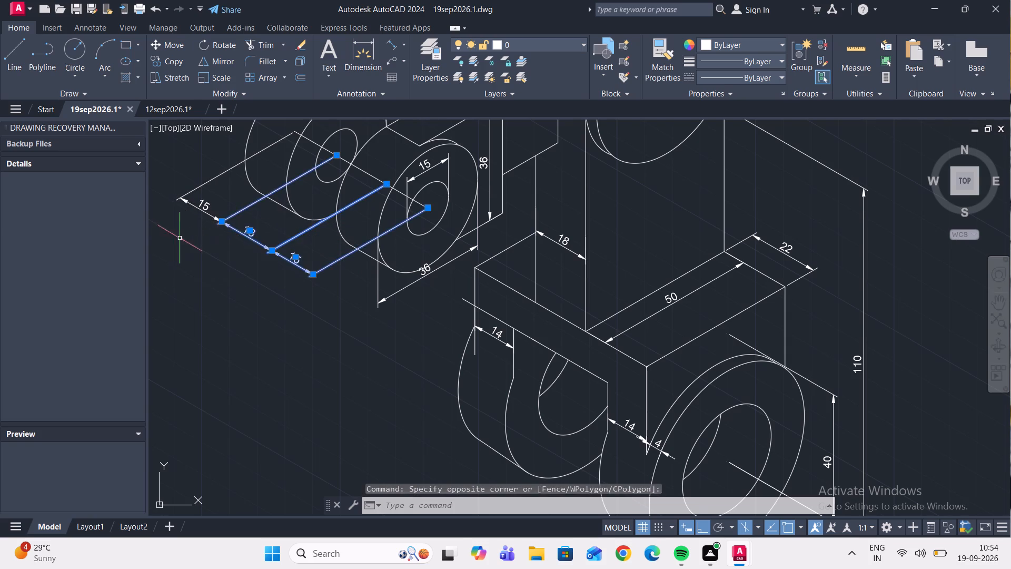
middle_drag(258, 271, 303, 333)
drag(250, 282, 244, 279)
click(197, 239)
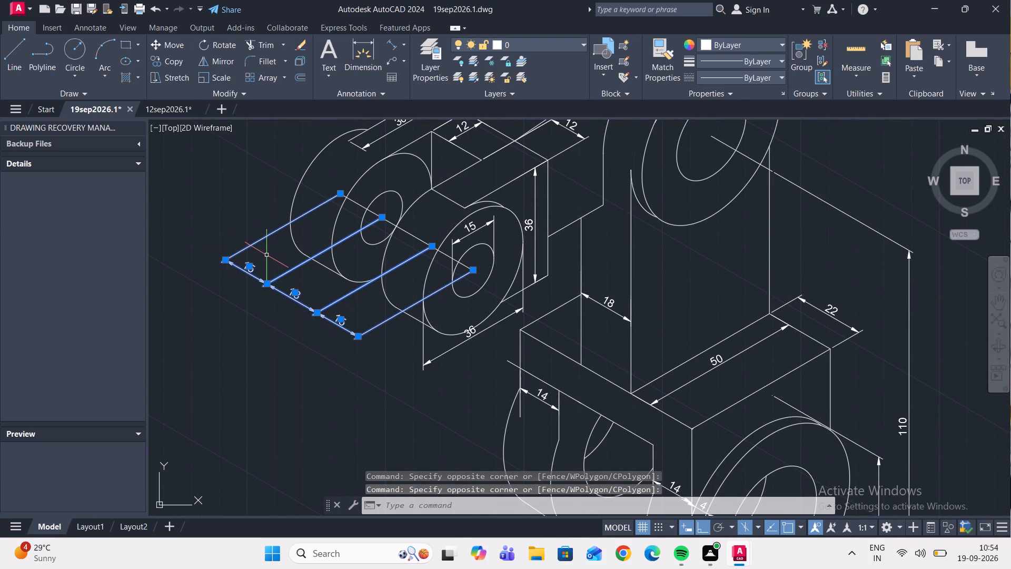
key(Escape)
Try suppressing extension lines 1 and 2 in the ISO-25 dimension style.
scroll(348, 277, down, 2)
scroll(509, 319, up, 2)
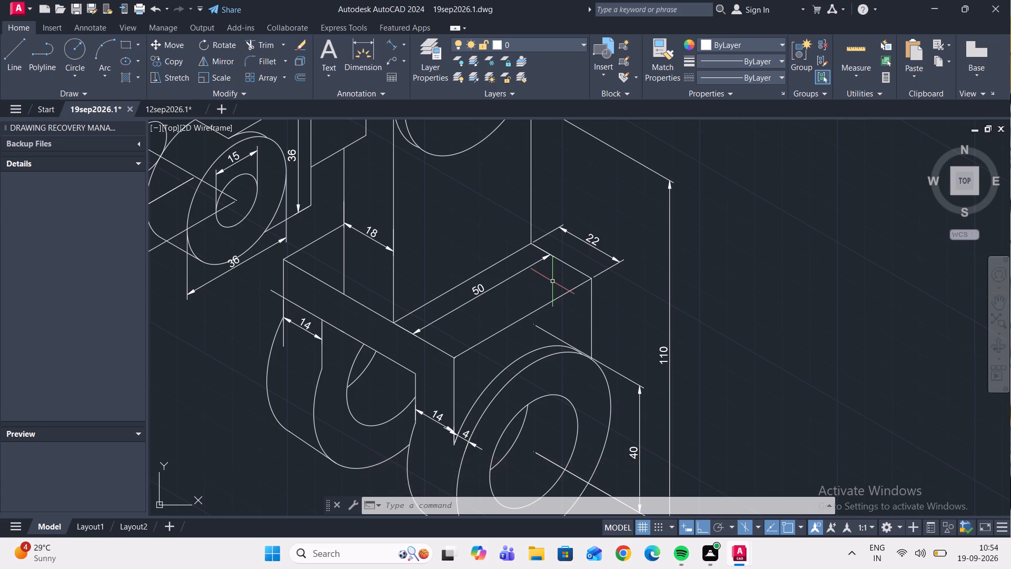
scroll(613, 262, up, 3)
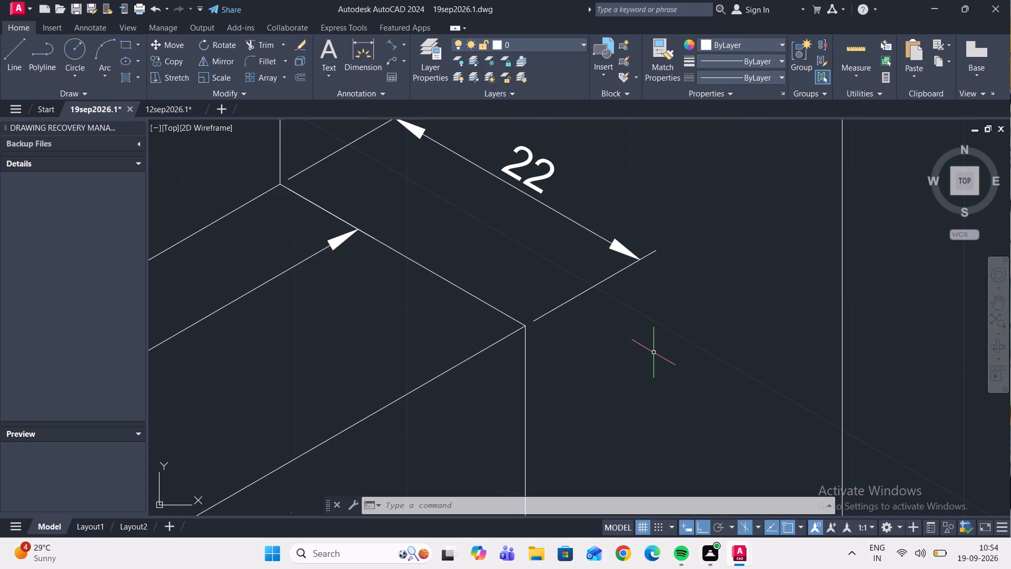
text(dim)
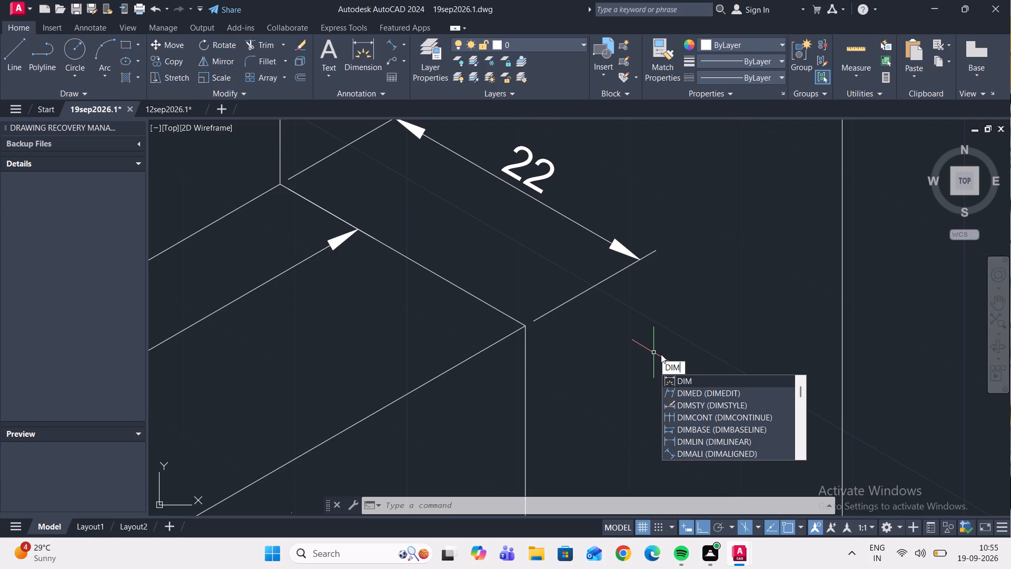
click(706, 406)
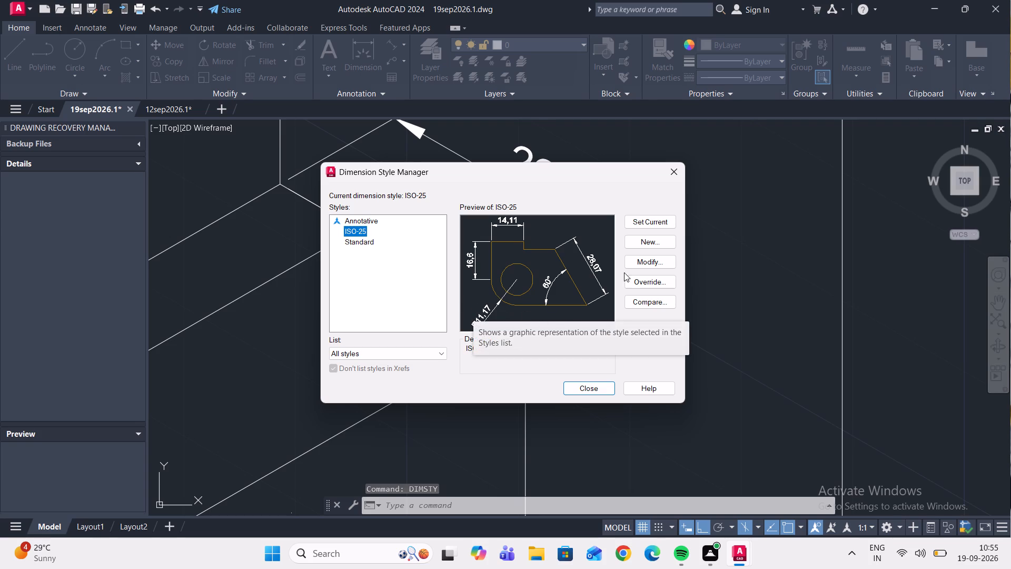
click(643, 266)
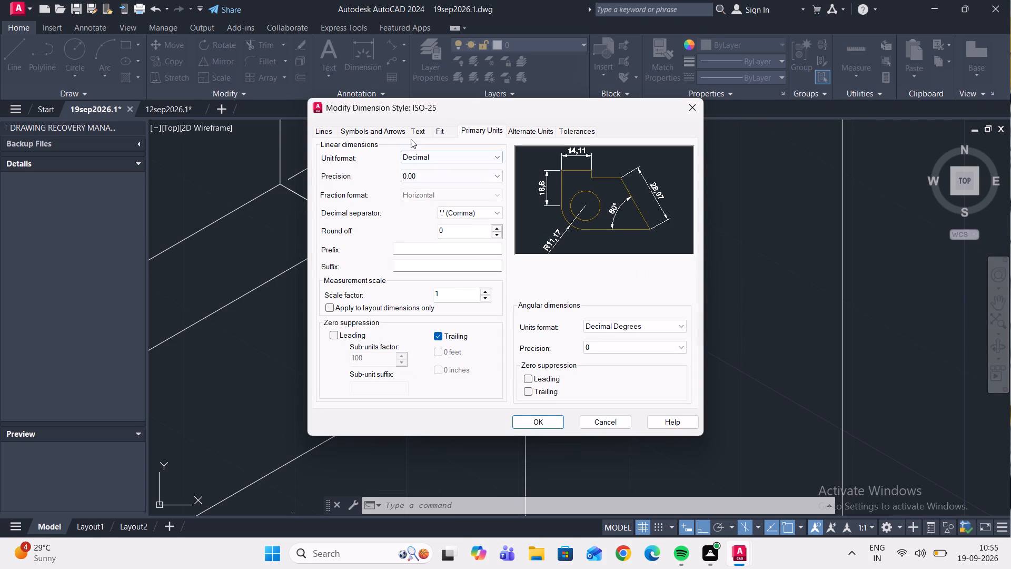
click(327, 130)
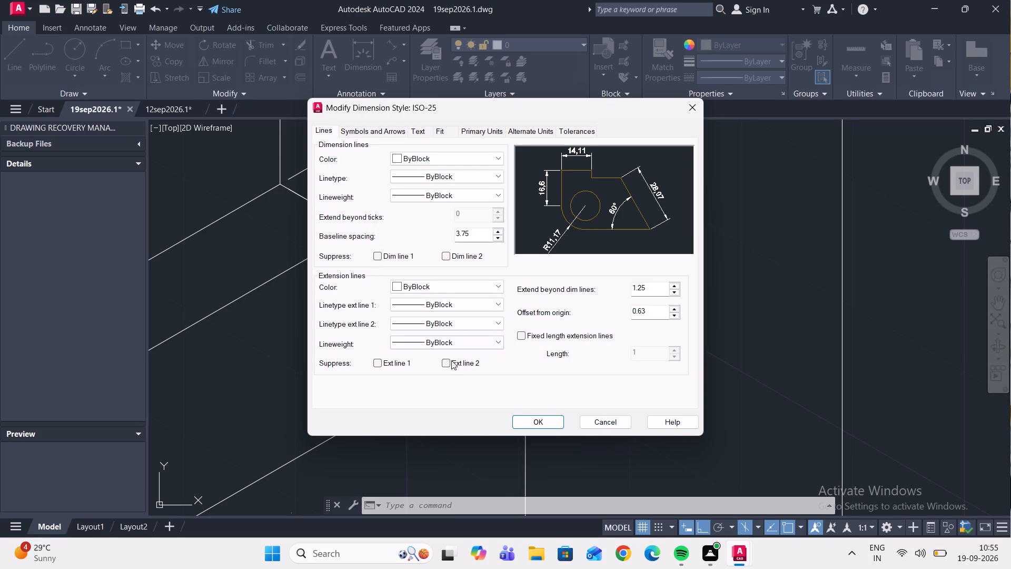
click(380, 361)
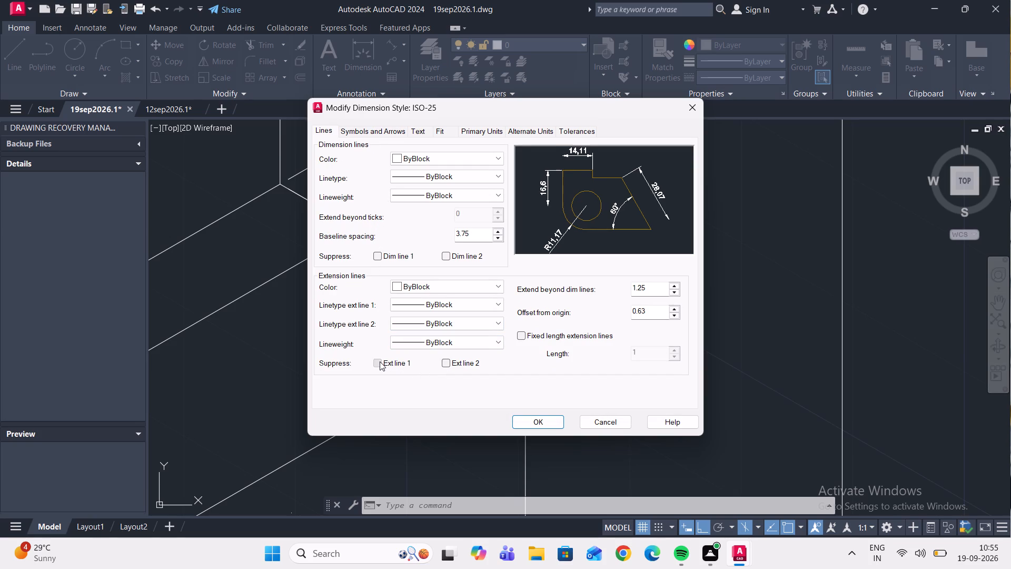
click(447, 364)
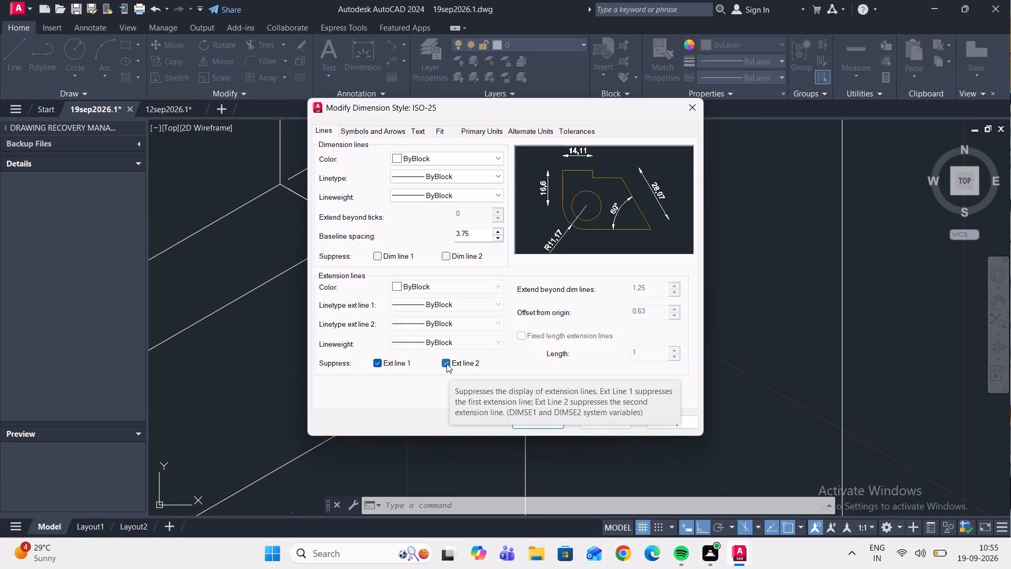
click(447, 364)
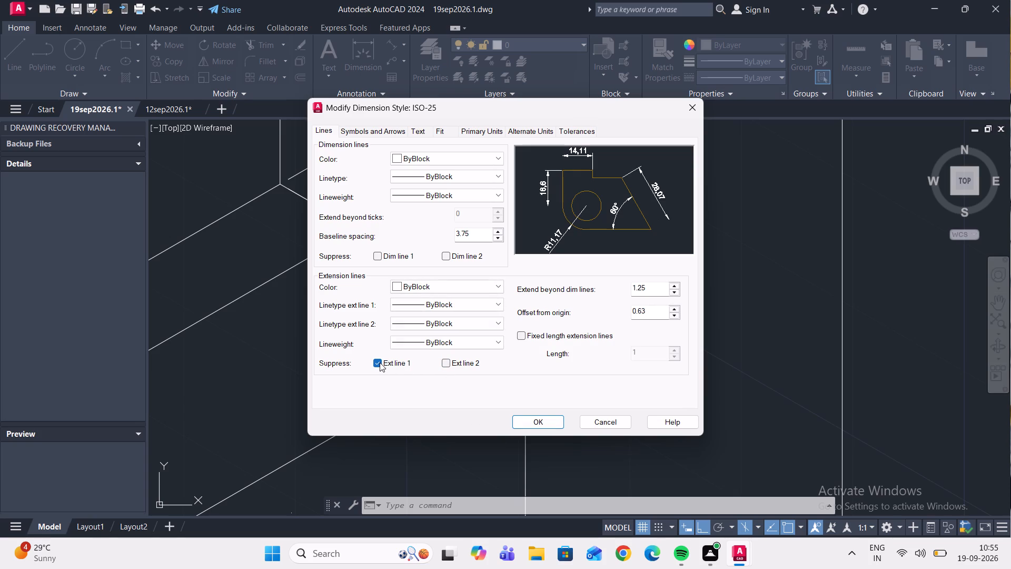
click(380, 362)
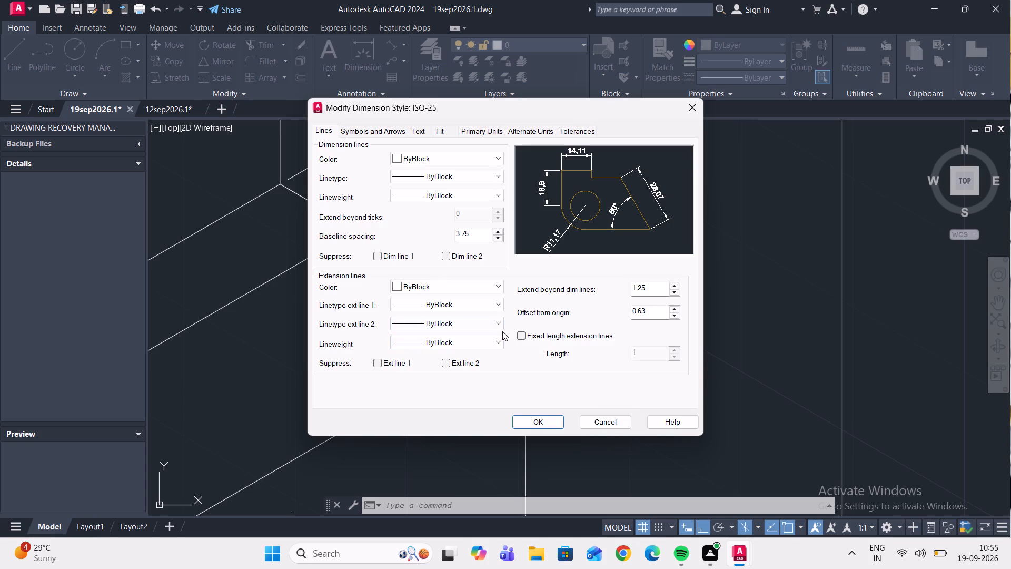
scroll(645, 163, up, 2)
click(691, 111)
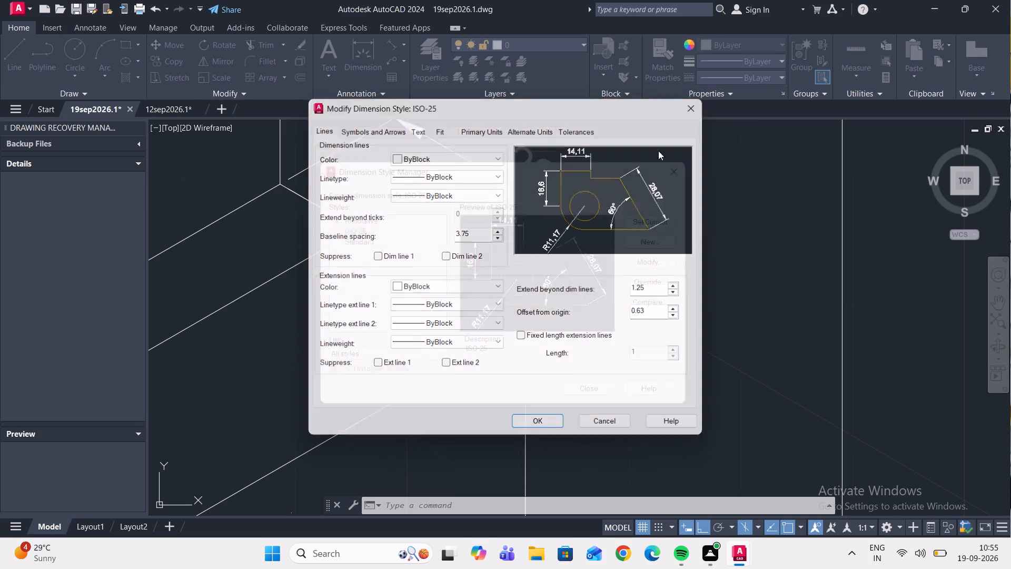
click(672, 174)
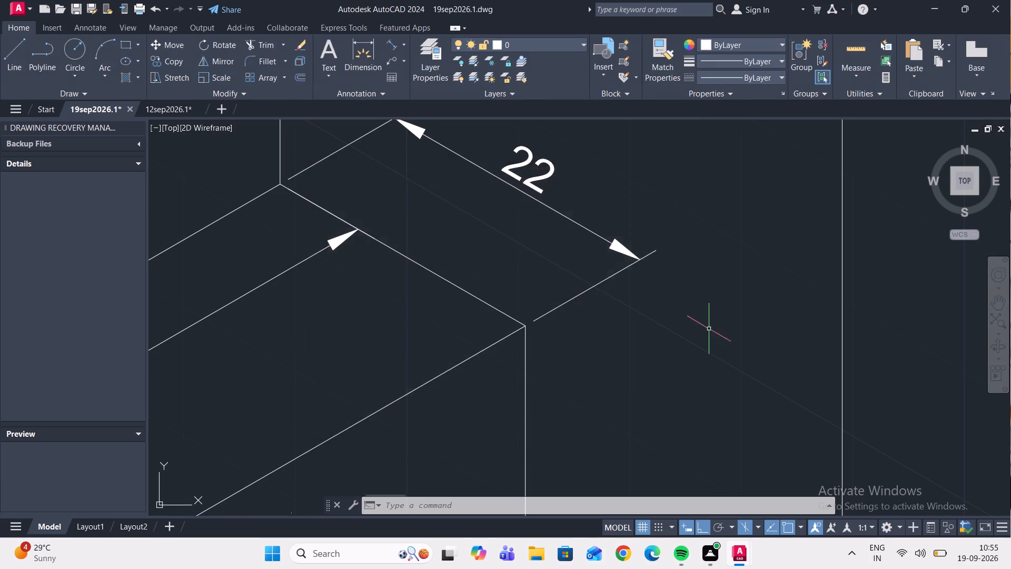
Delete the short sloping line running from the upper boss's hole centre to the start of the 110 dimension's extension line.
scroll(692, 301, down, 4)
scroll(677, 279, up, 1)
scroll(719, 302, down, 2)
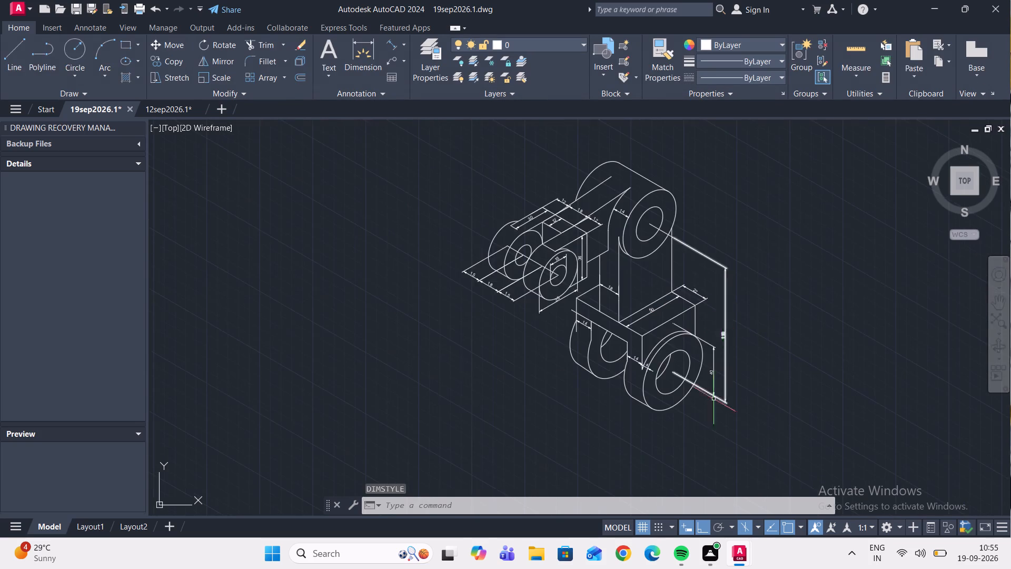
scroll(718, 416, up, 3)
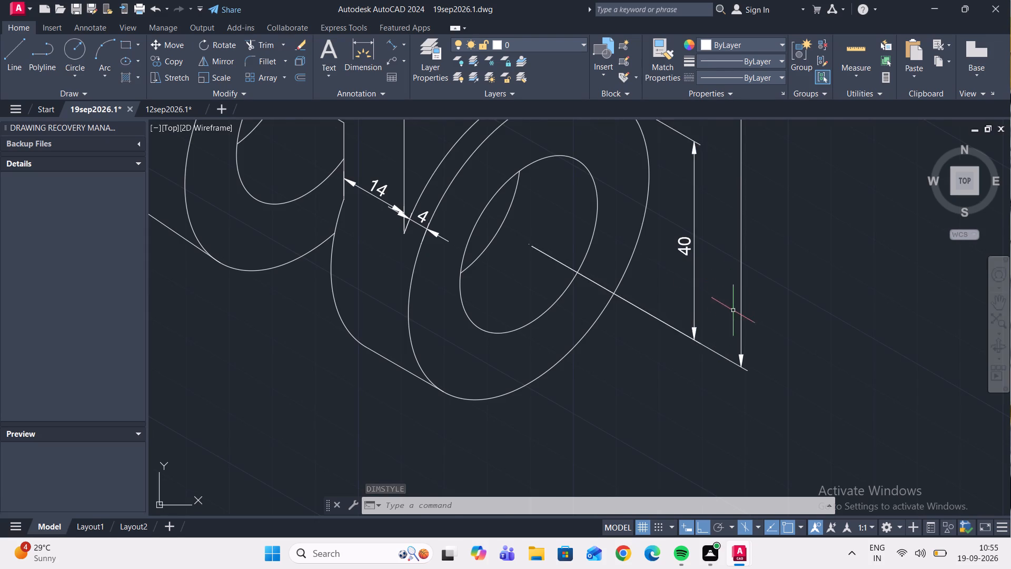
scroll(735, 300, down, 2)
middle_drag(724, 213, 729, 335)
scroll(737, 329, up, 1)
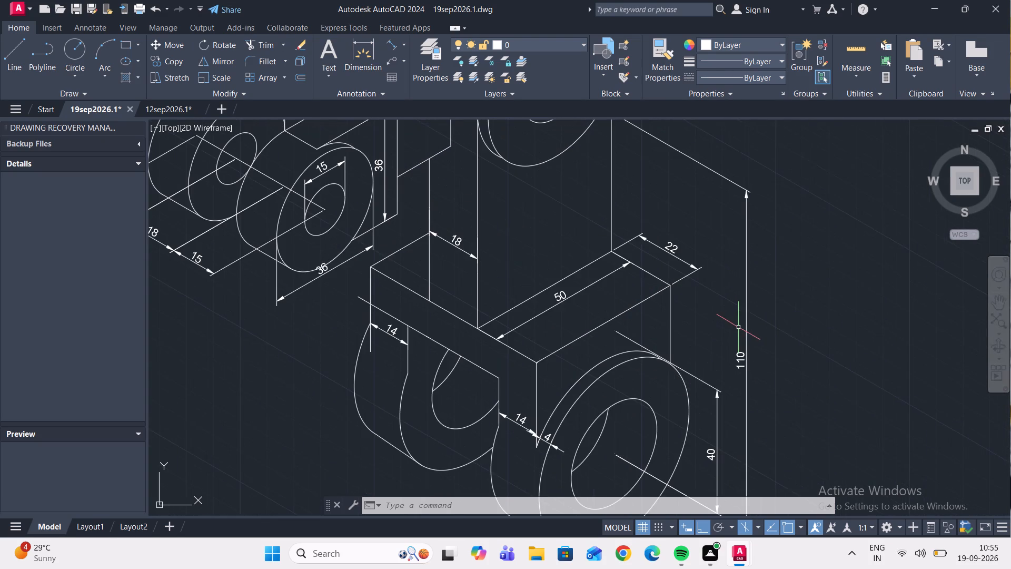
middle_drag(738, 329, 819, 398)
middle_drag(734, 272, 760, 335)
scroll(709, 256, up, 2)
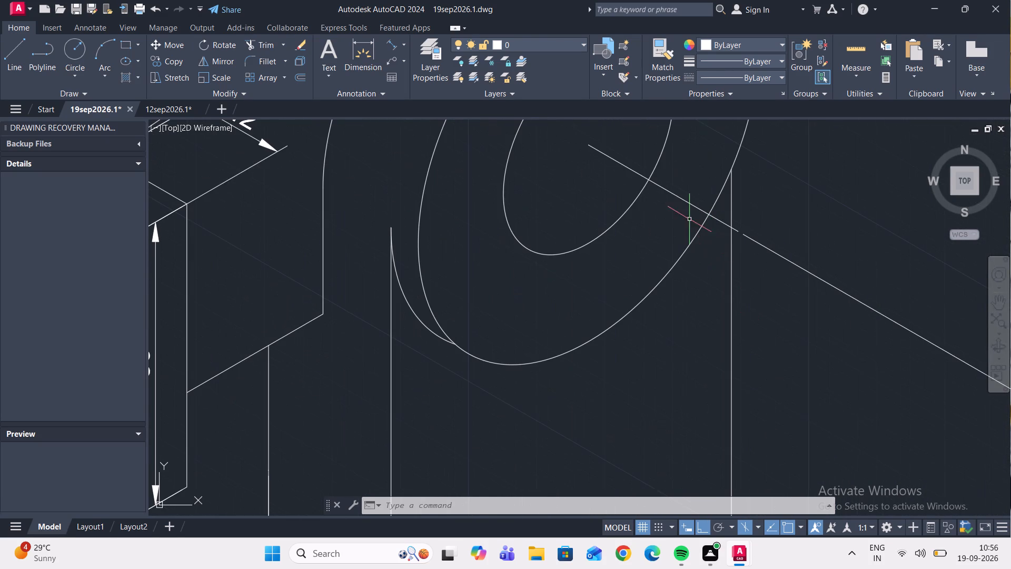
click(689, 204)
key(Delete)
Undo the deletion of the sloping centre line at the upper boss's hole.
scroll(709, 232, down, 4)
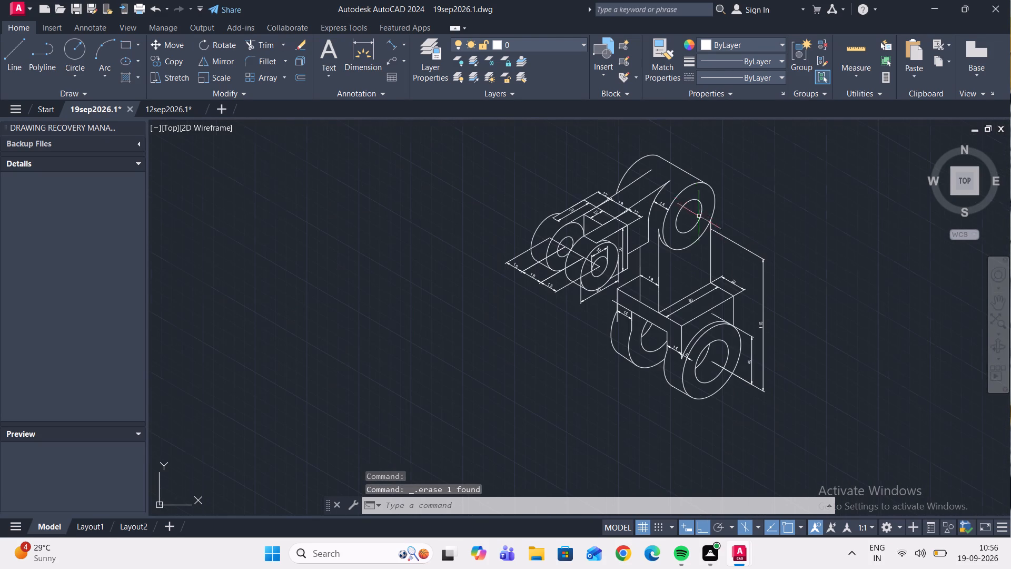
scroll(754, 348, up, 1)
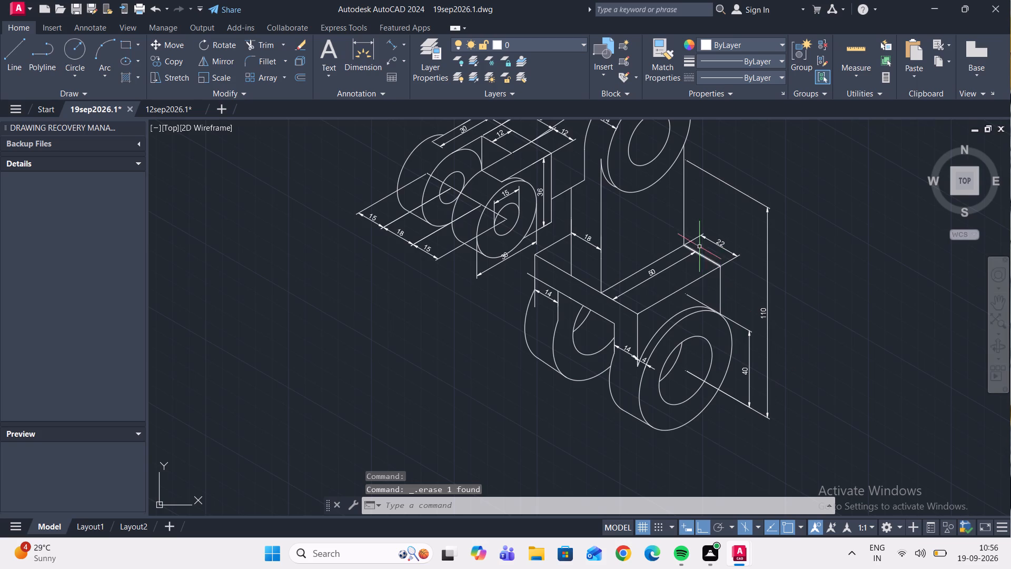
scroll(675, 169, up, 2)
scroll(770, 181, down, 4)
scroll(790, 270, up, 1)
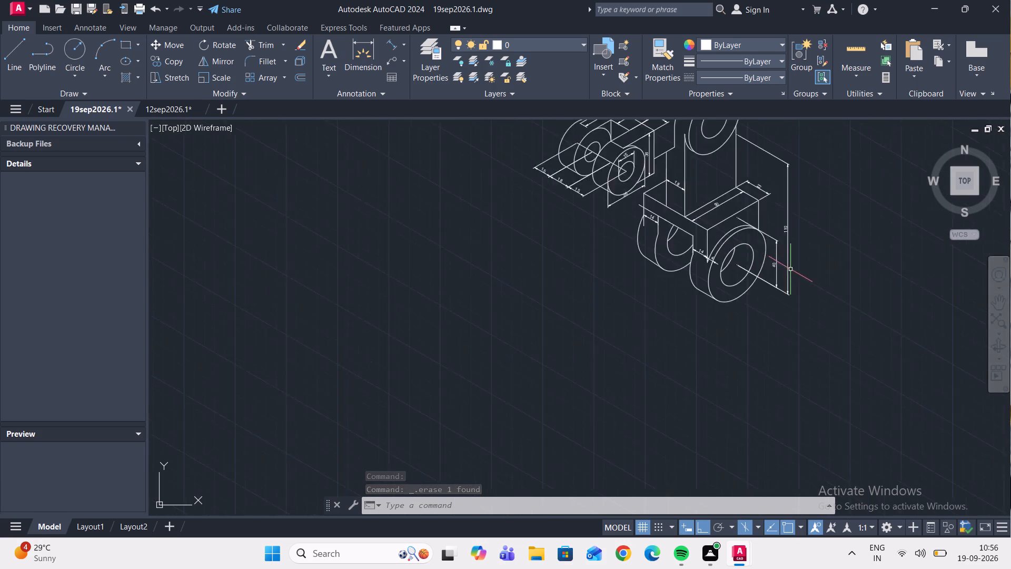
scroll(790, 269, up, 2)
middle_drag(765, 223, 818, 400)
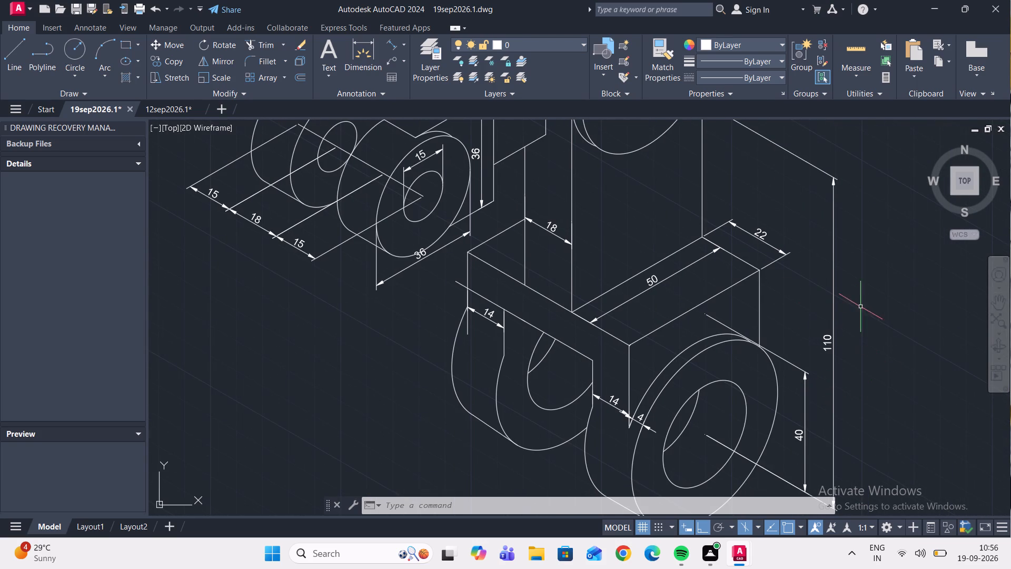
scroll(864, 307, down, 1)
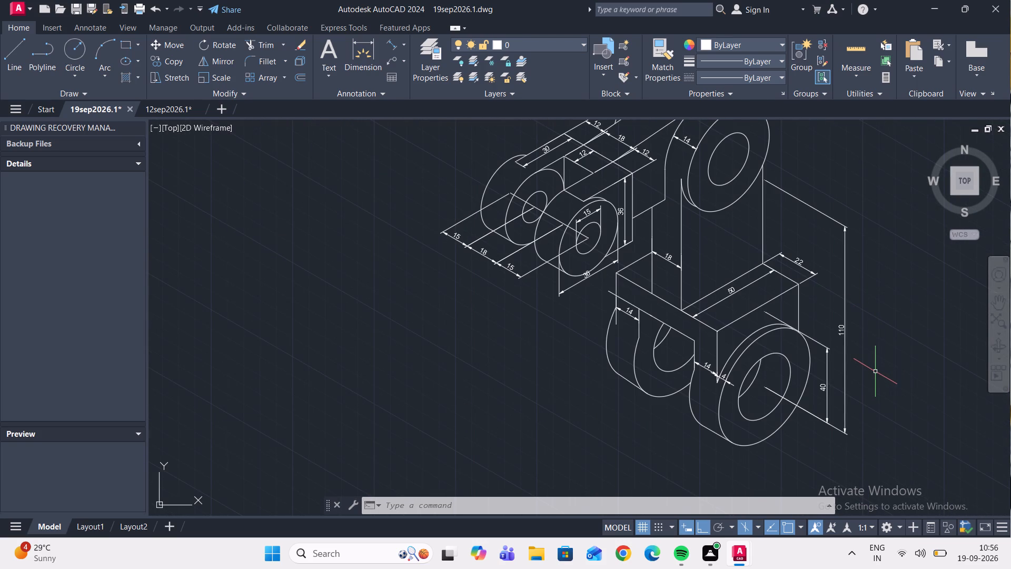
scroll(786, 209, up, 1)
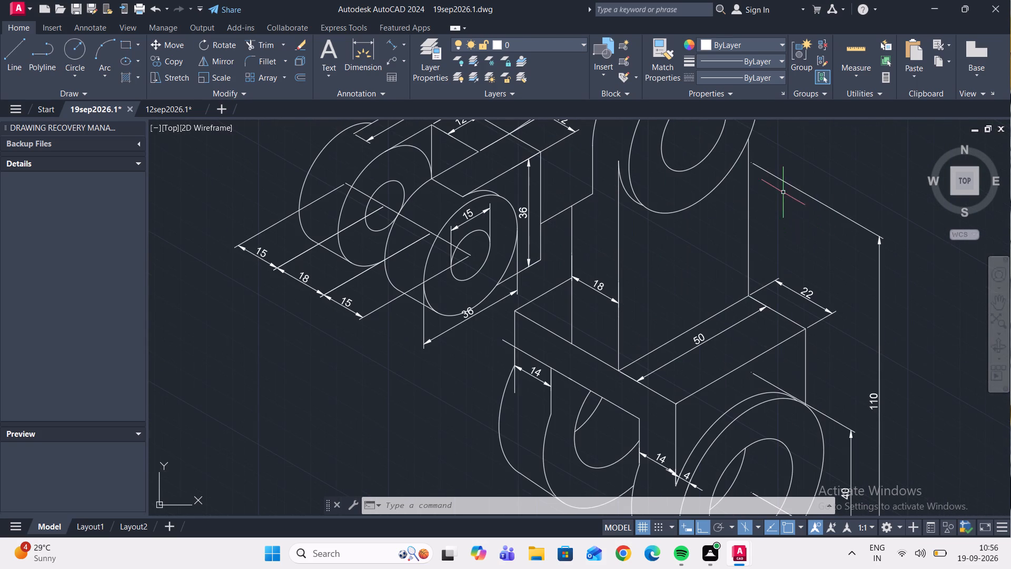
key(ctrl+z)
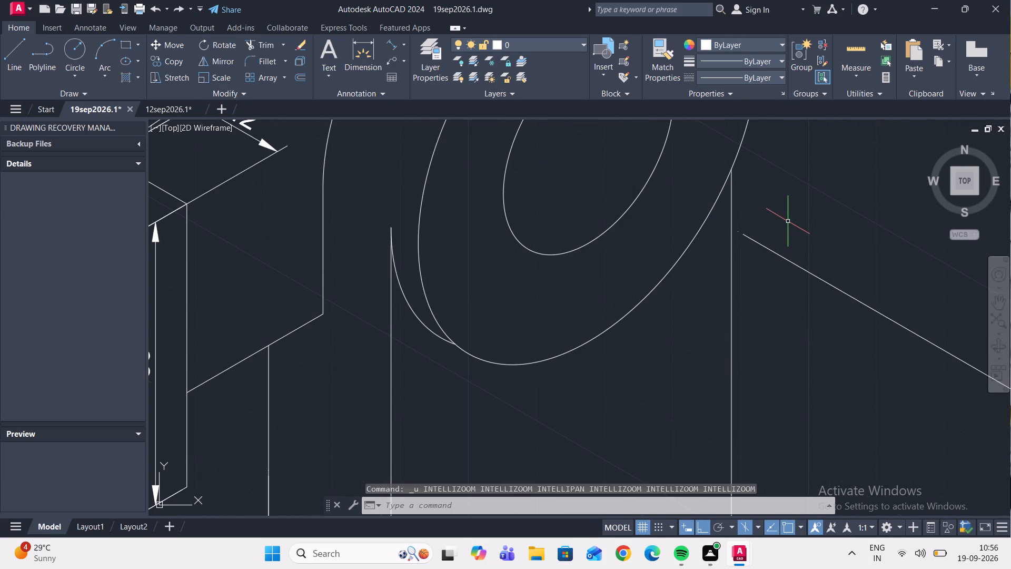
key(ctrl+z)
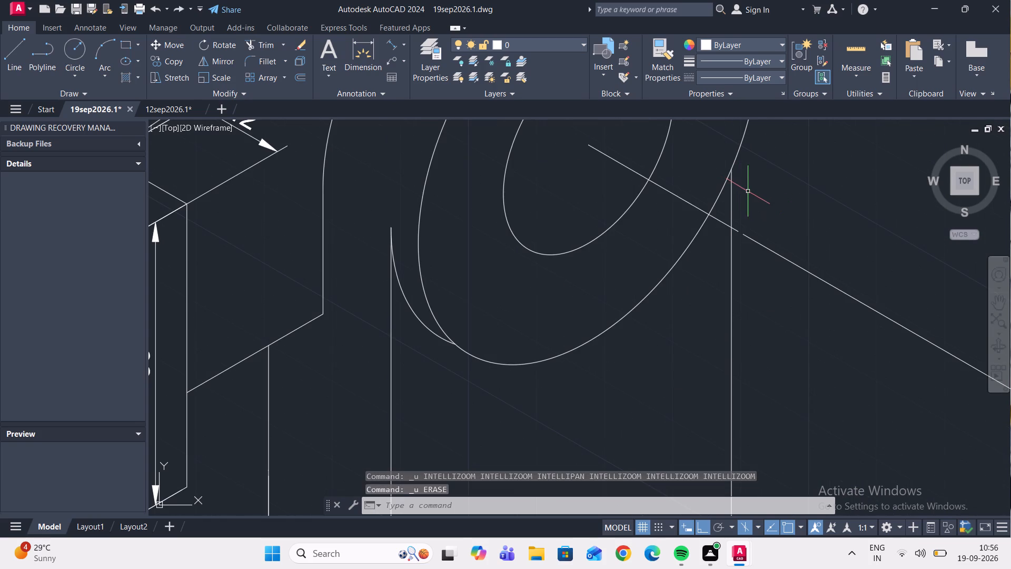
Delete the short stray sloping line above the far lower lug's 14 mm thickness dimension.
scroll(754, 223, down, 3)
middle_drag(855, 329, 792, 298)
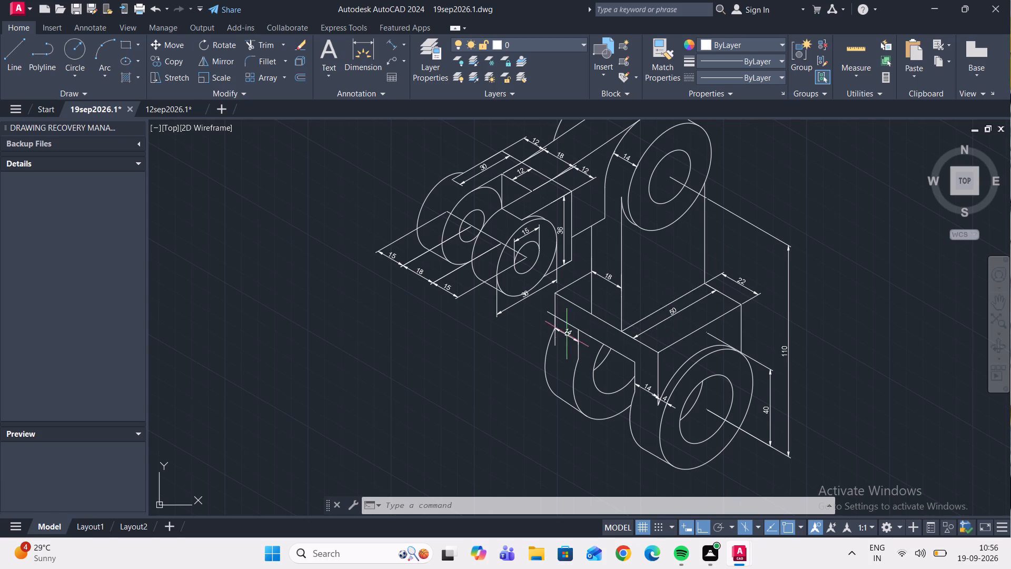
scroll(566, 334, up, 2)
click(579, 316)
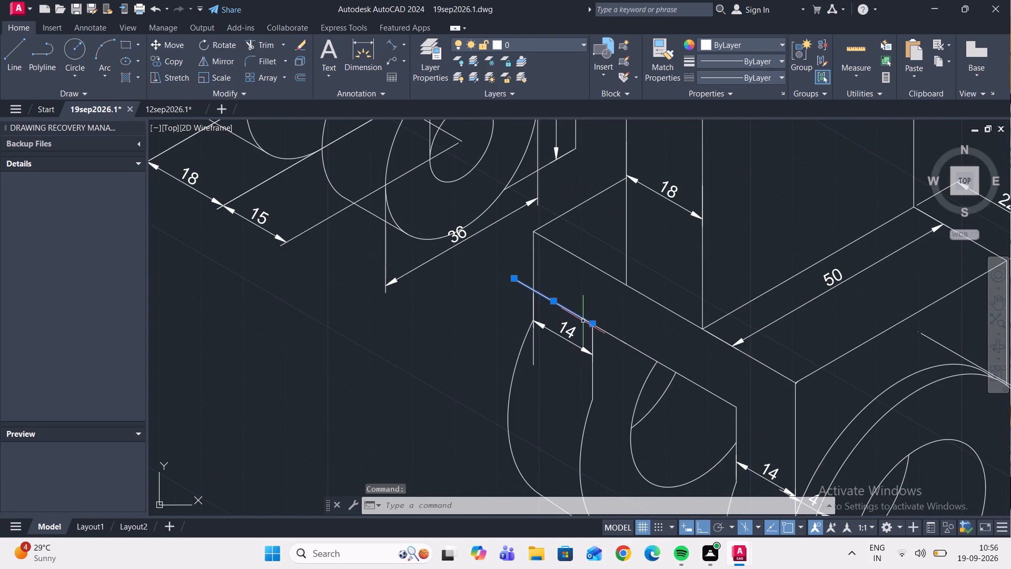
key(Delete)
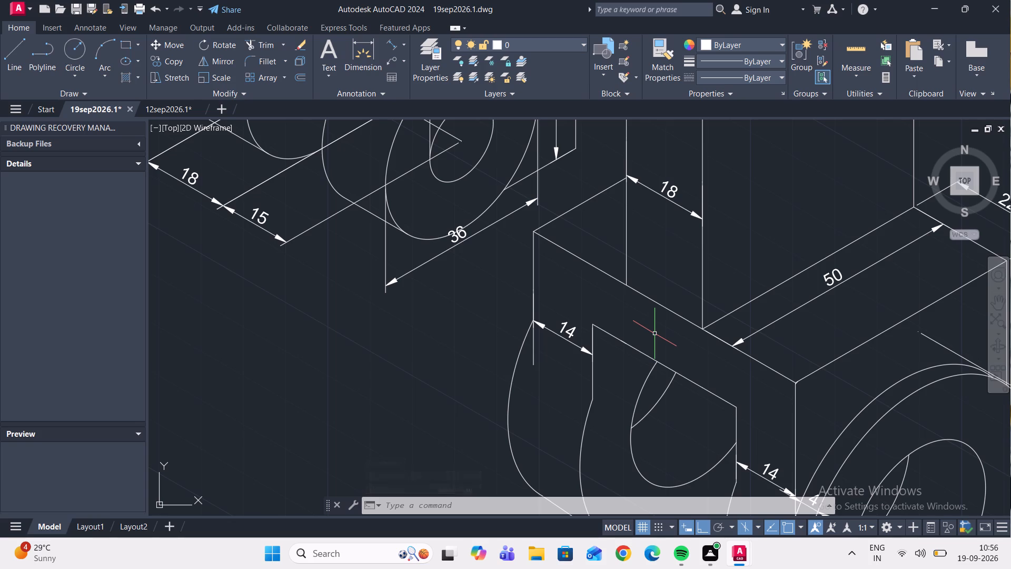
Look over the isometric drawing's dimensions from the lower lugs up to the upper boss for features still undimensioned.
scroll(655, 333, down, 1)
middle_drag(662, 294, 601, 316)
middle_drag(630, 310, 588, 316)
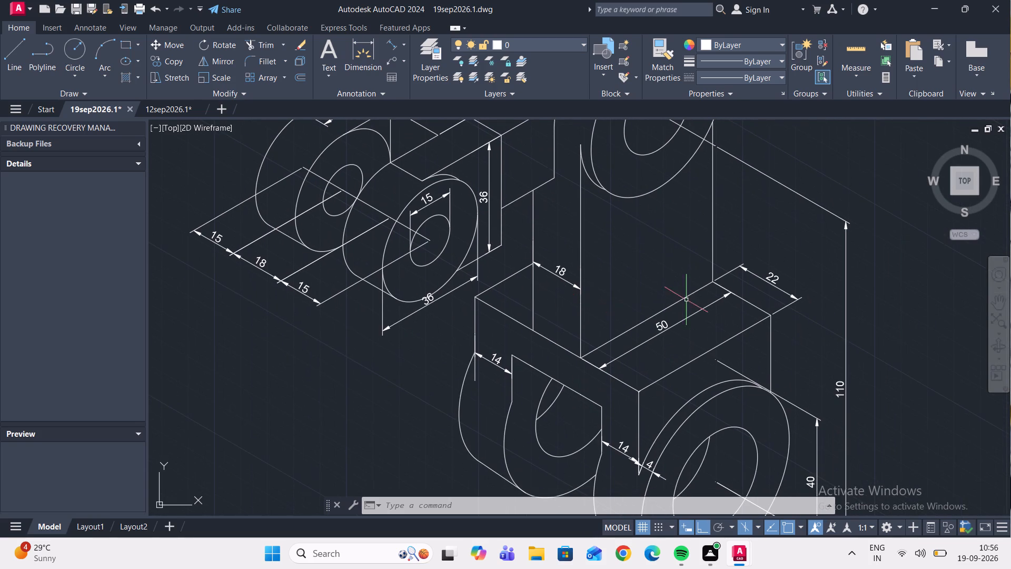
middle_drag(694, 301, 648, 241)
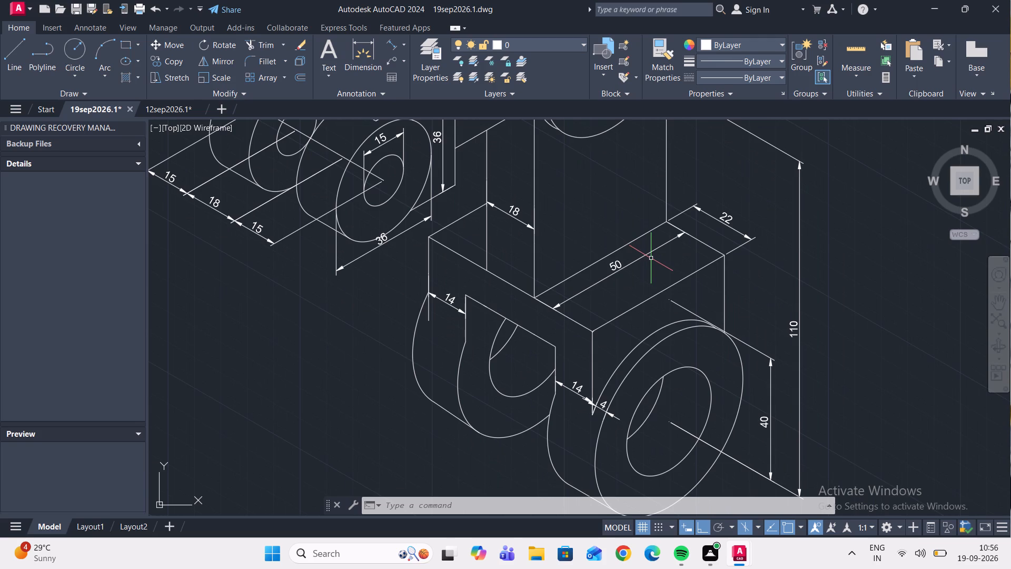
scroll(651, 258, down, 2)
middle_drag(611, 249, 611, 305)
scroll(586, 246, up, 1)
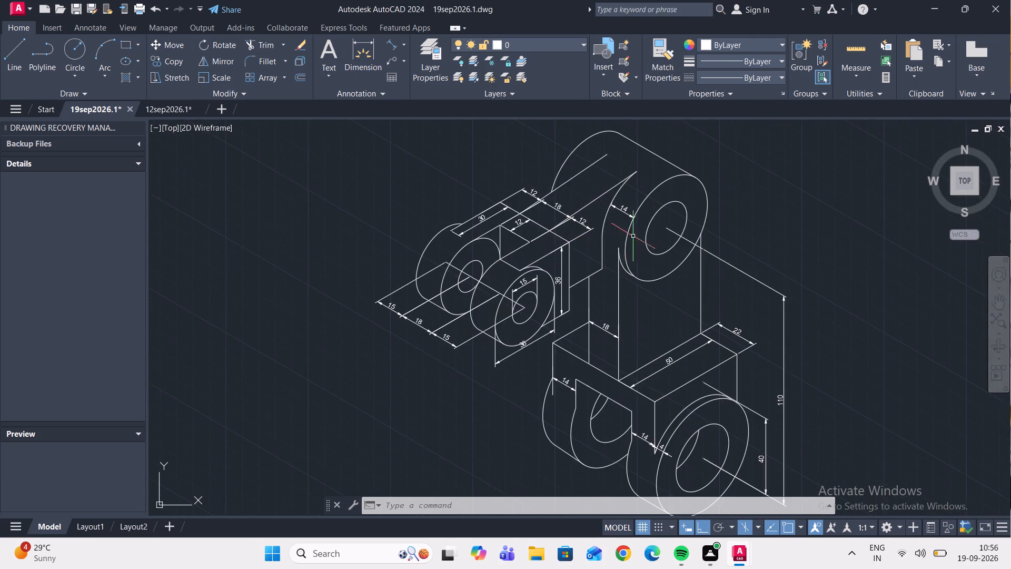
scroll(647, 230, up, 2)
middle_click(647, 230)
middle_drag(644, 231, 582, 302)
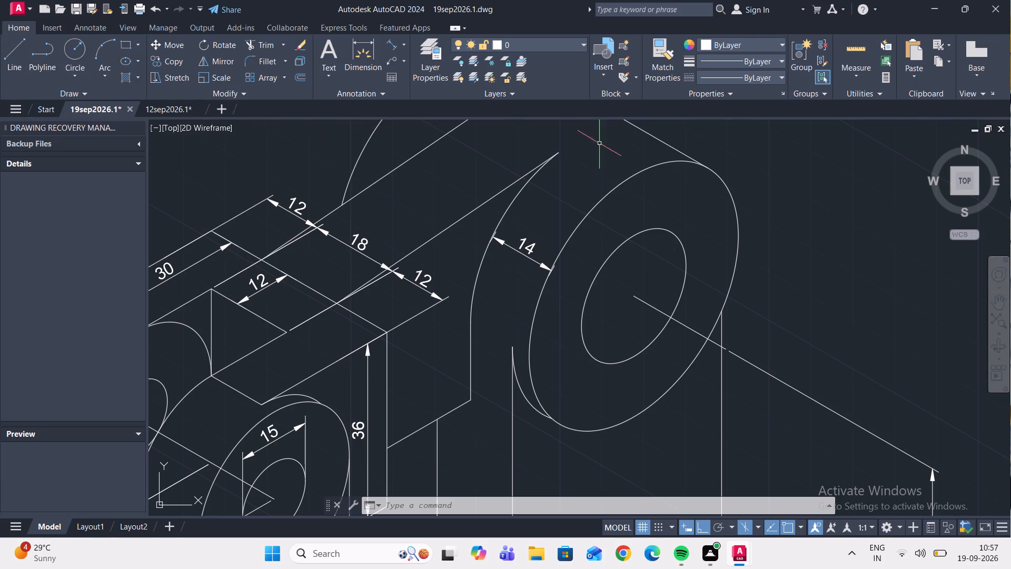
Draw two vertical construction lines from the upper boss's hole centre, one upward and one downward, each extending past the outer ellipse.
click(21, 51)
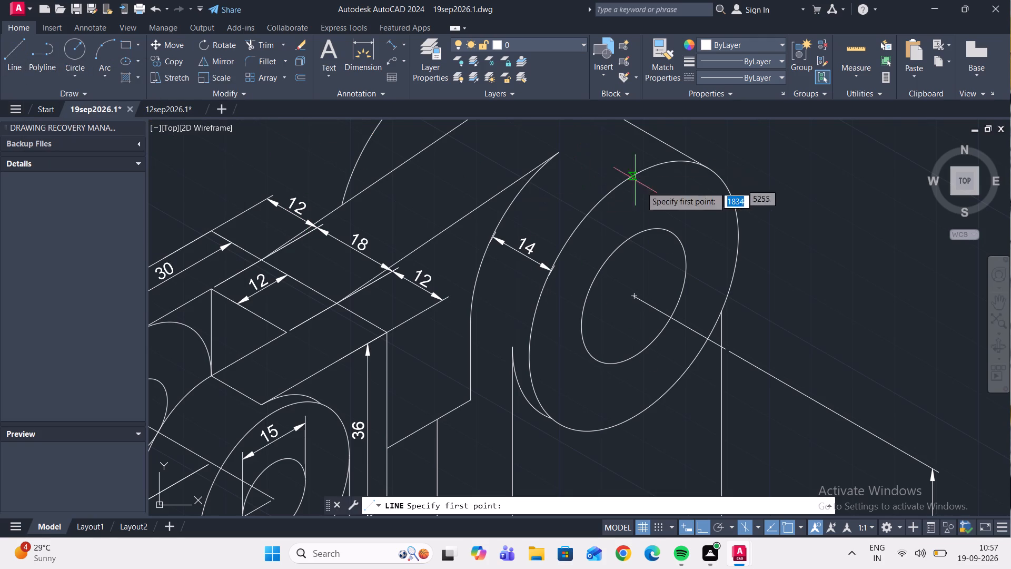
click(636, 297)
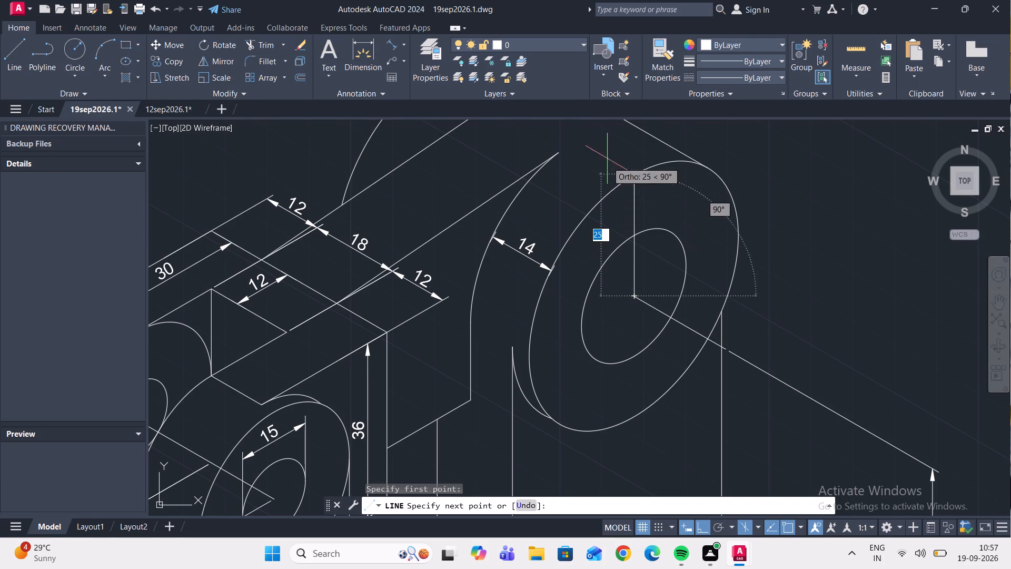
scroll(629, 150, up, 2)
click(629, 150)
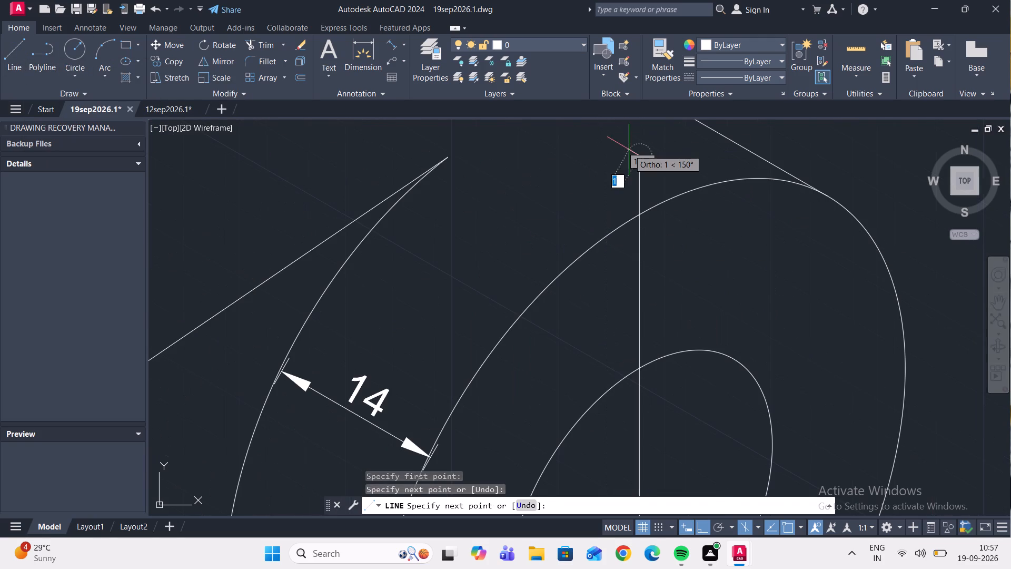
key(Escape)
scroll(636, 145, down, 3)
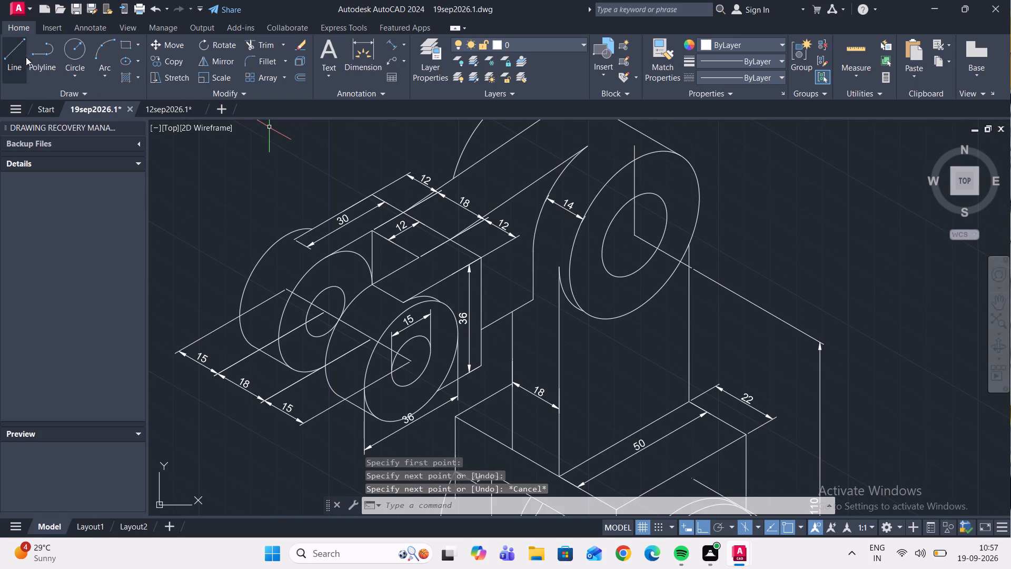
click(21, 58)
click(636, 235)
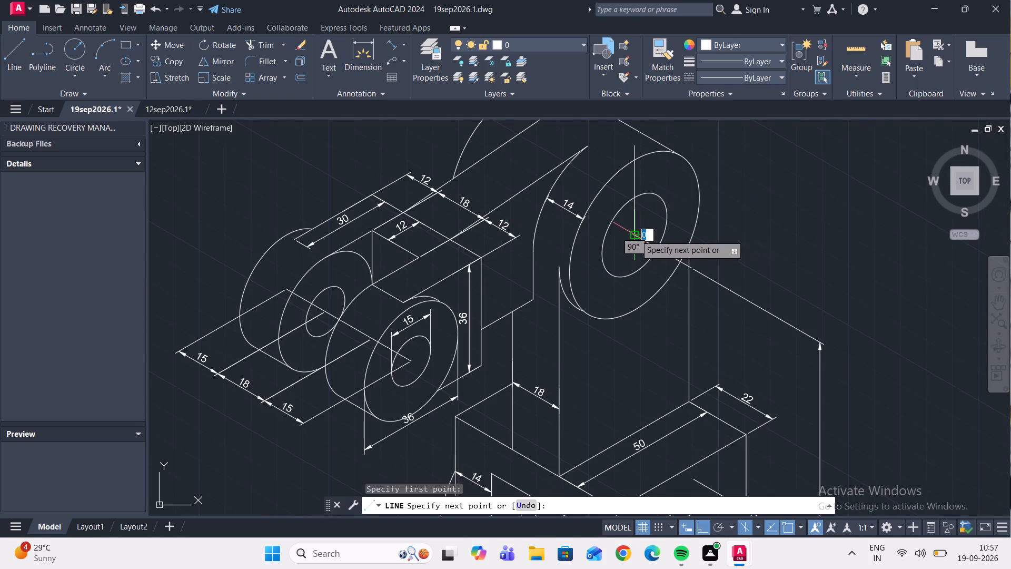
click(648, 339)
key(Escape)
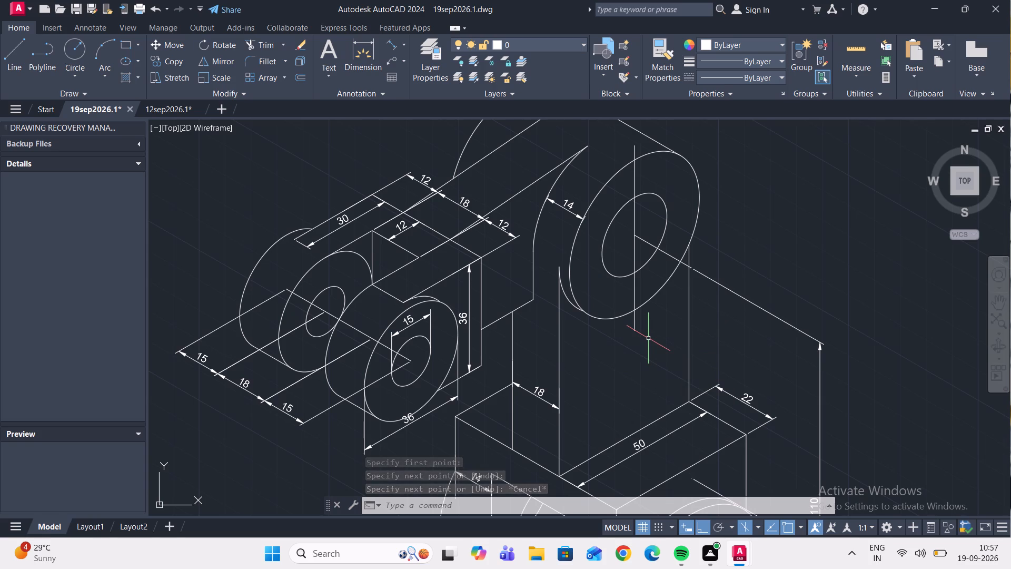
Add a vertical aligned dimension across the upper boss's outer ellipse where the construction lines cross it, placed outside the boss.
middle_drag(691, 318, 671, 371)
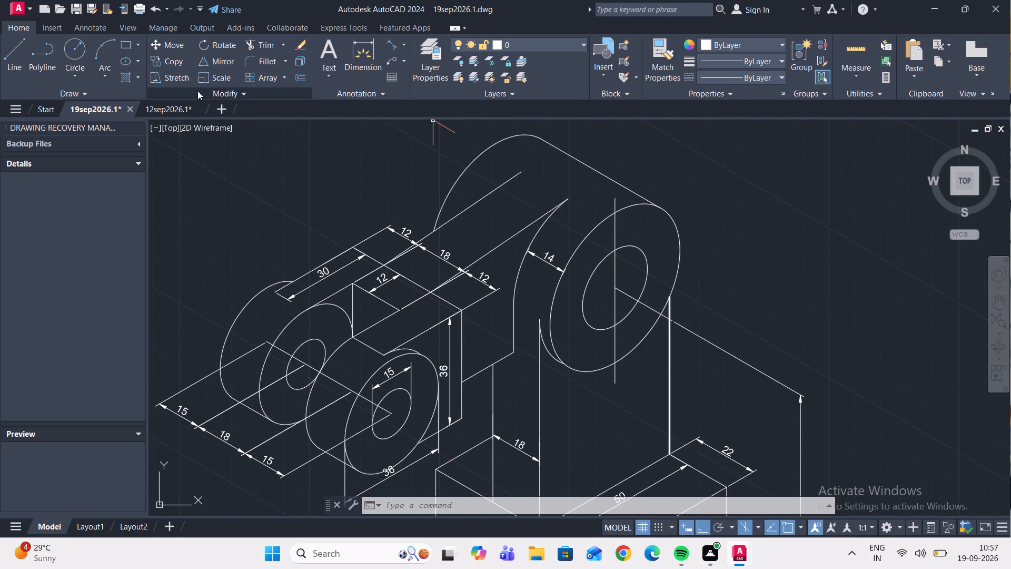
click(388, 43)
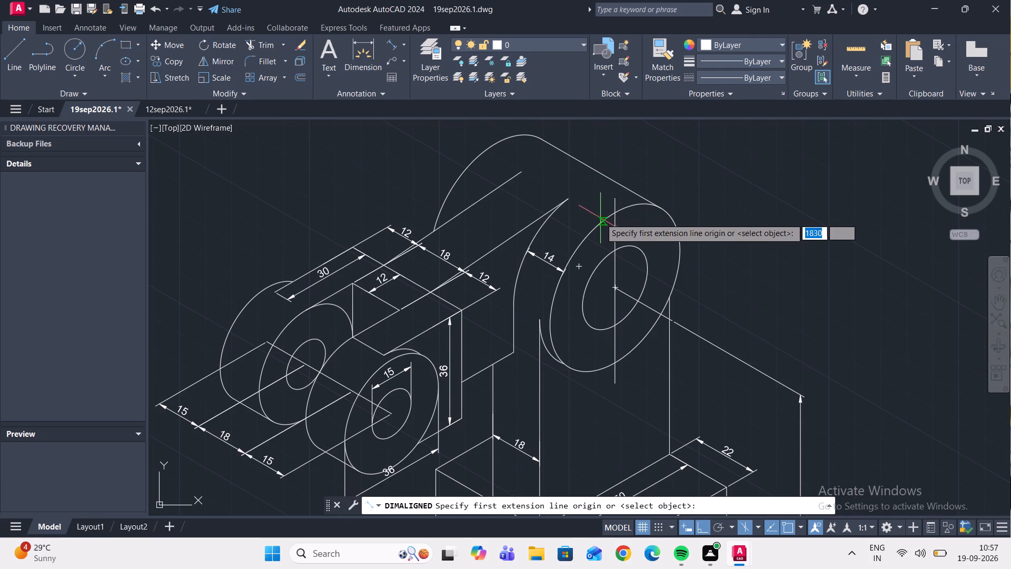
click(614, 215)
click(618, 365)
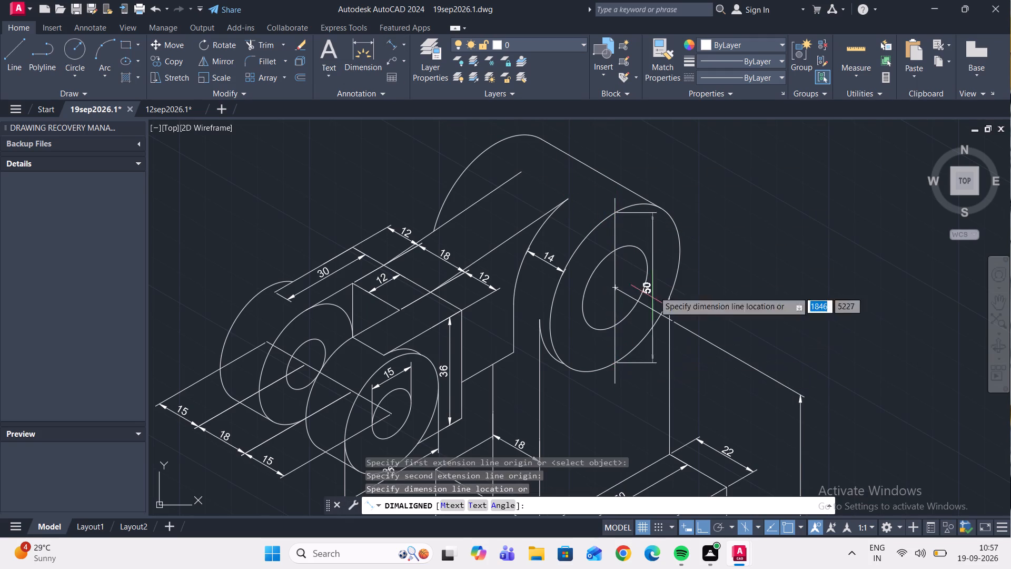
click(718, 274)
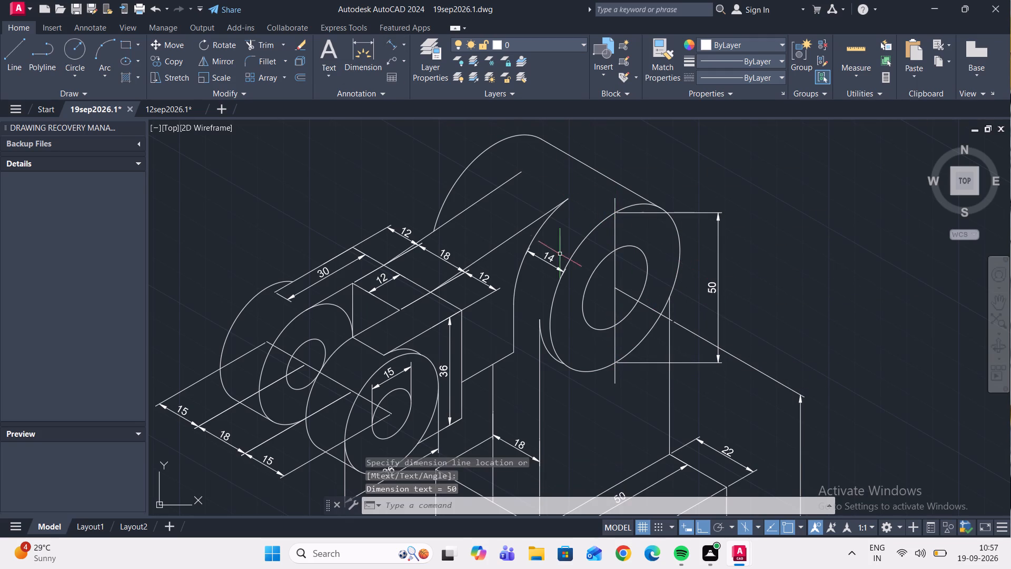
Add a vertical aligned dimension across the upper boss's hole along the construction lines, placed between the boss and its outer diameter dimension.
click(392, 43)
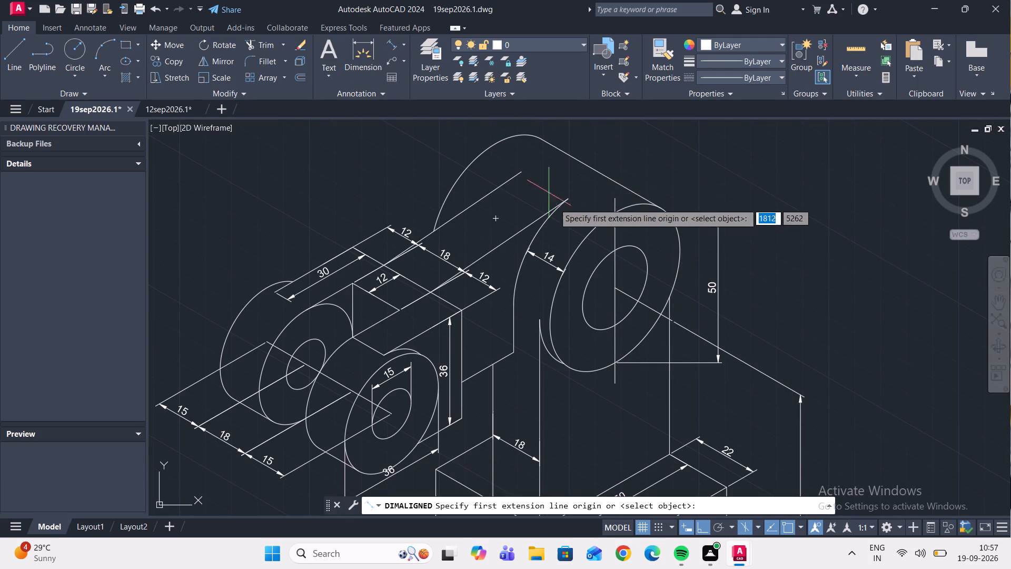
scroll(589, 241, up, 1)
click(629, 260)
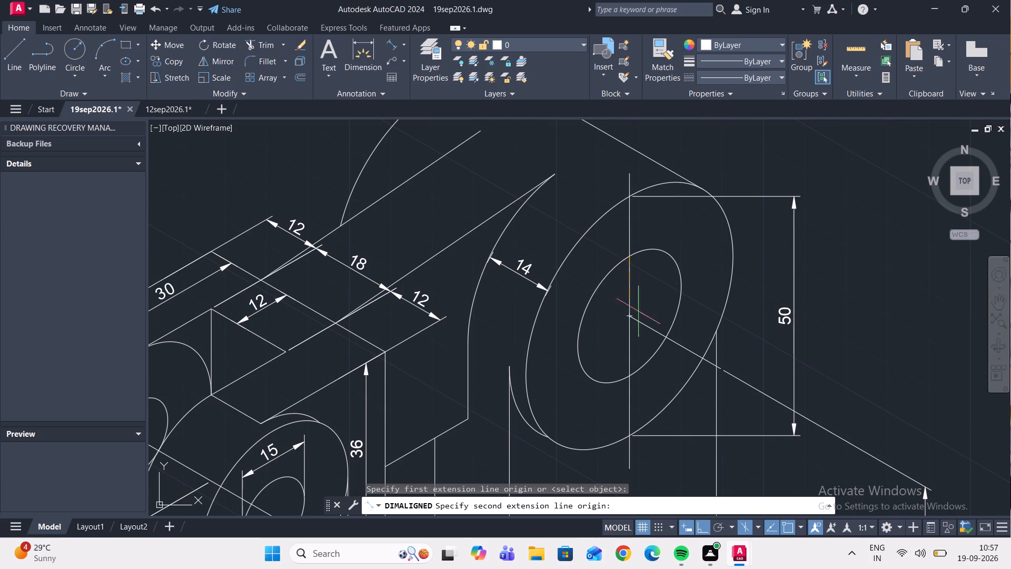
click(629, 375)
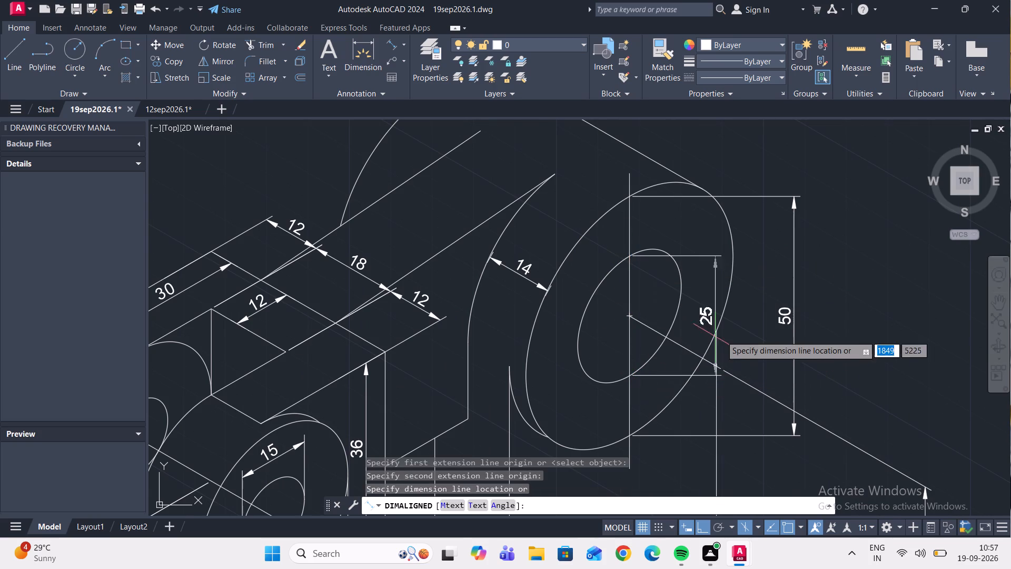
click(758, 325)
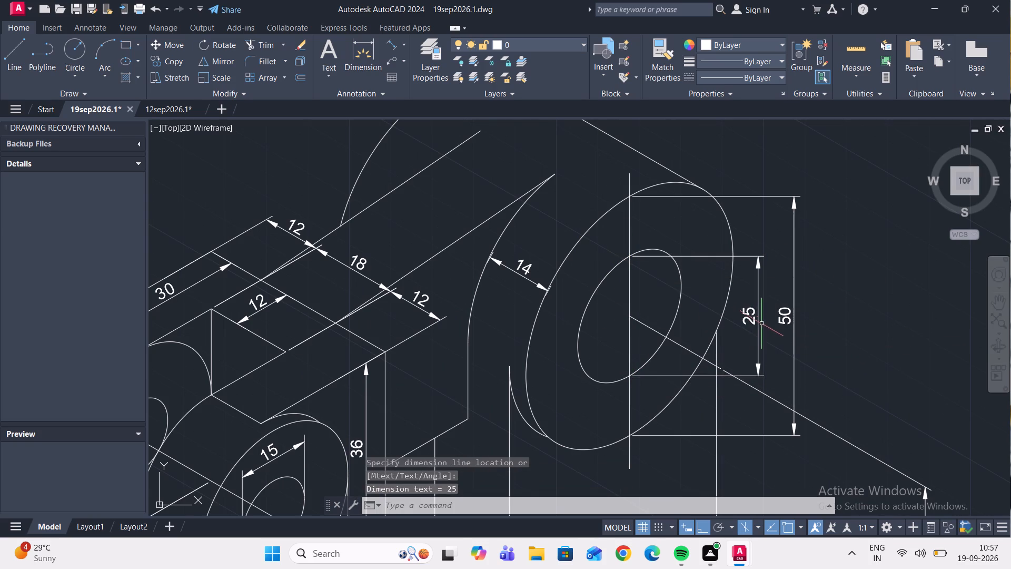
Oblique the upper boss's outer diameter dimension with DIMEDIT, taking the angle from the sloping top front edge of the forked arm.
click(803, 292)
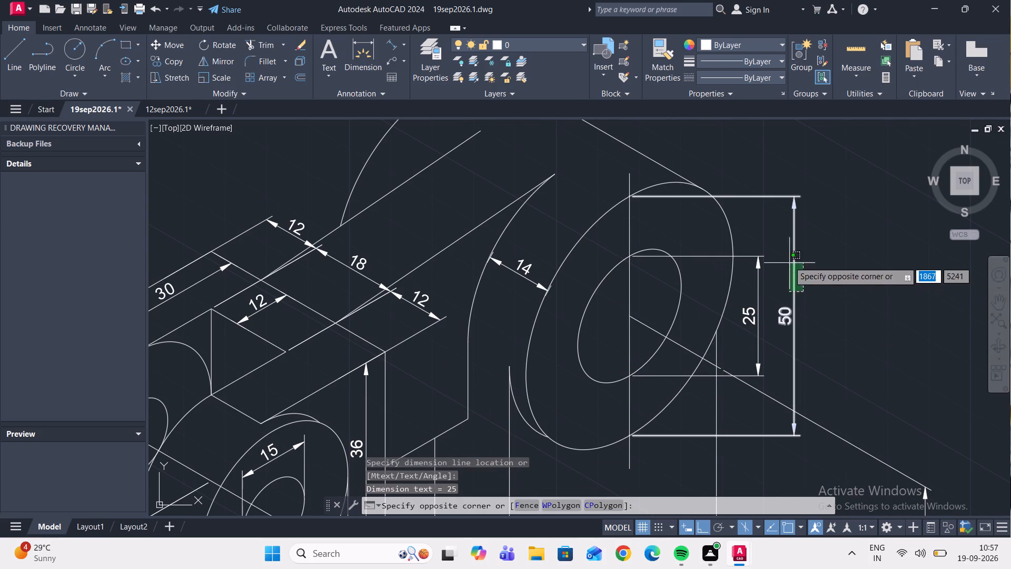
click(785, 253)
text(dimed)
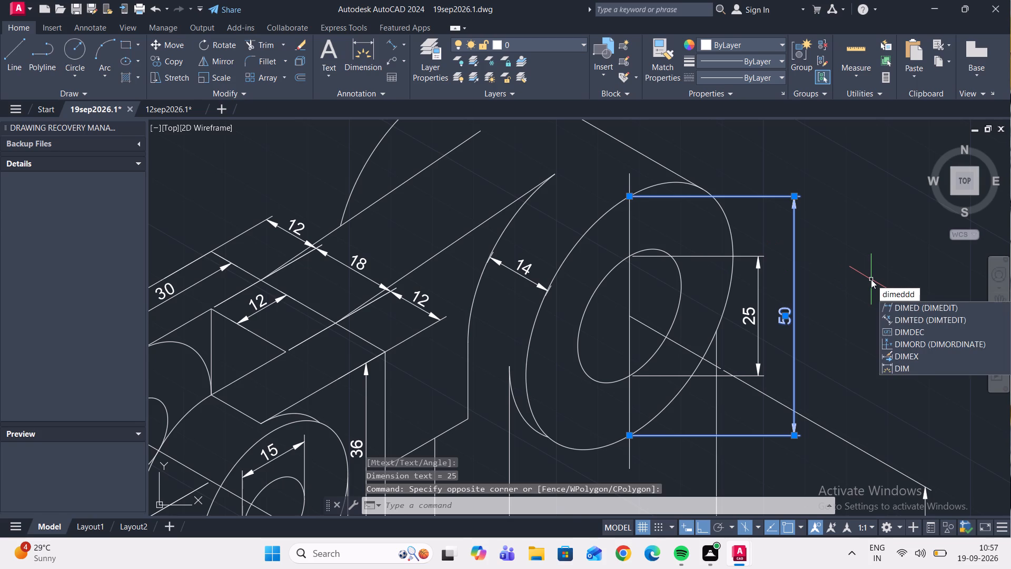
key(BackSpace)
key(BackSpace)
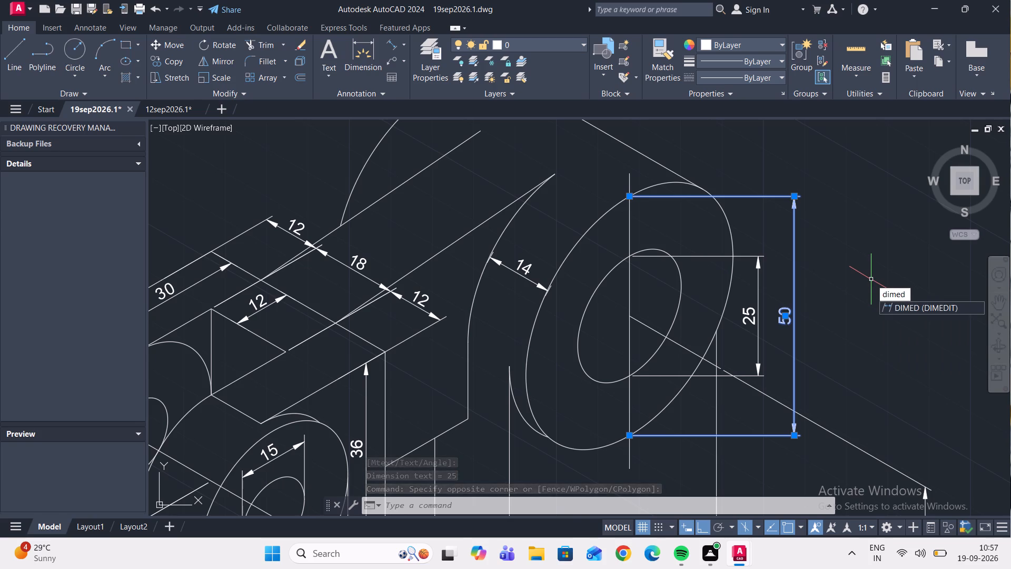
click(914, 304)
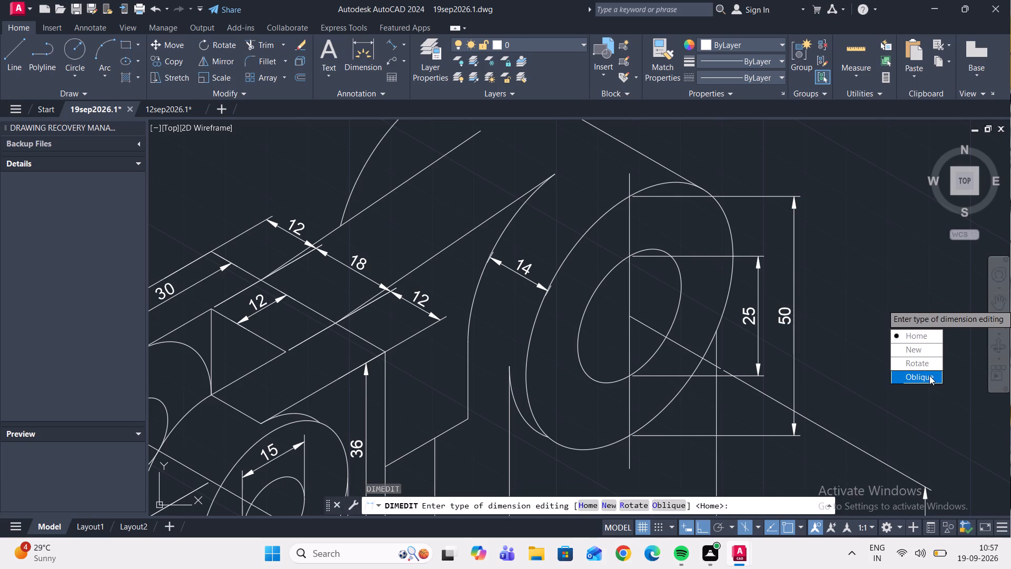
drag(929, 375, 914, 304)
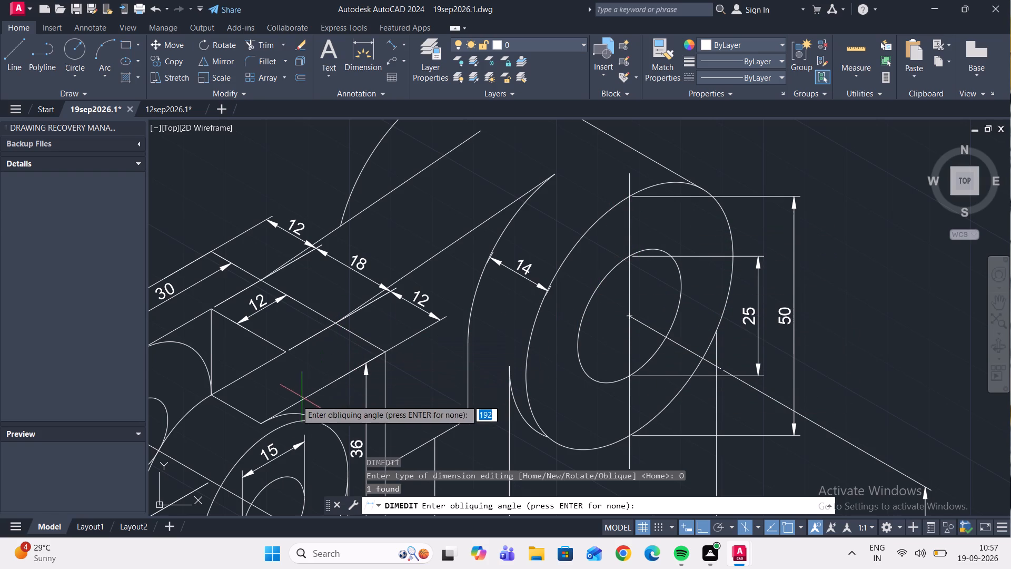
click(259, 422)
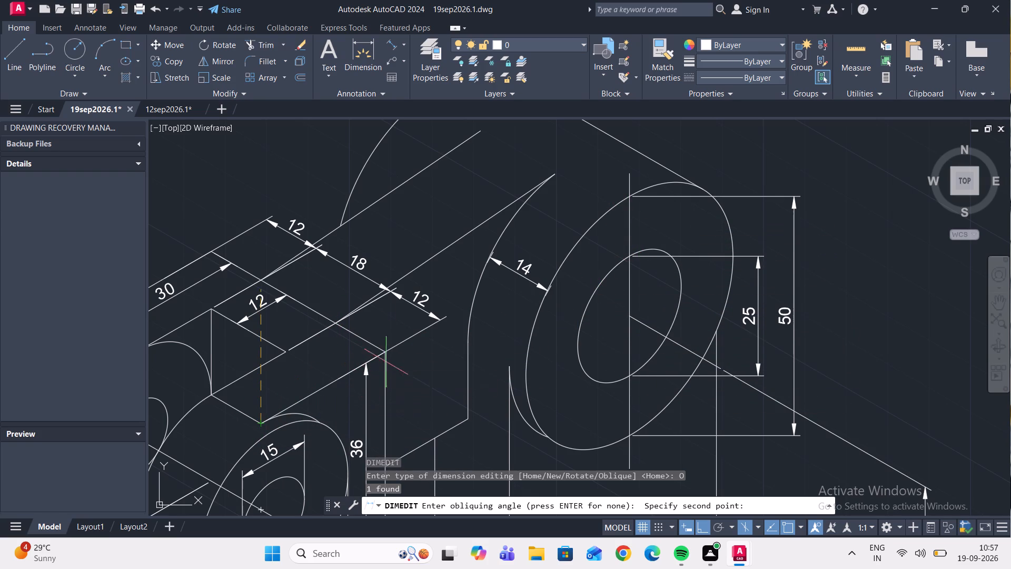
click(384, 354)
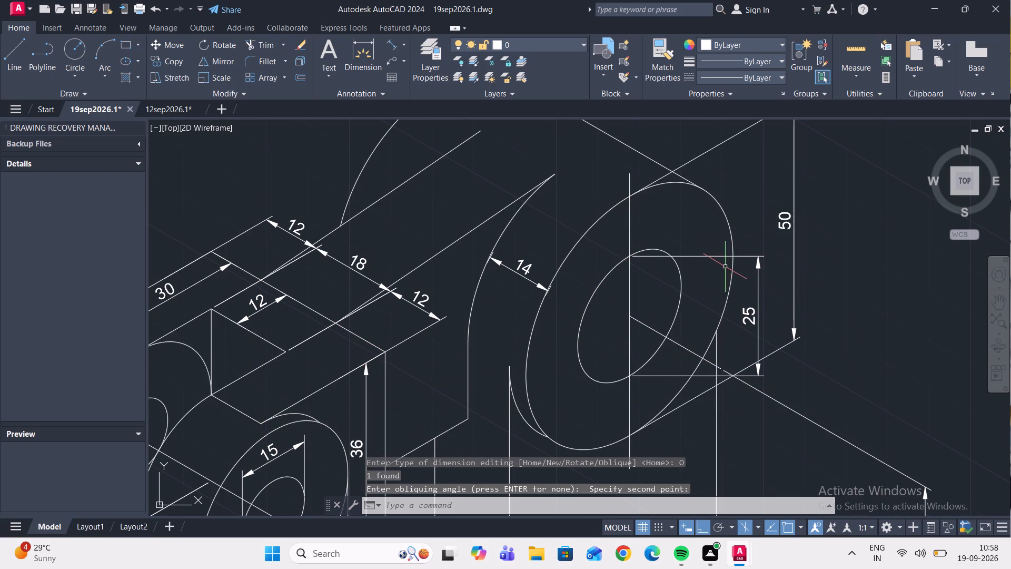
Oblique the upper boss's hole diameter dimension to the same sloping top front edge of the forked arm.
scroll(725, 267, up, 1)
click(707, 267)
click(666, 246)
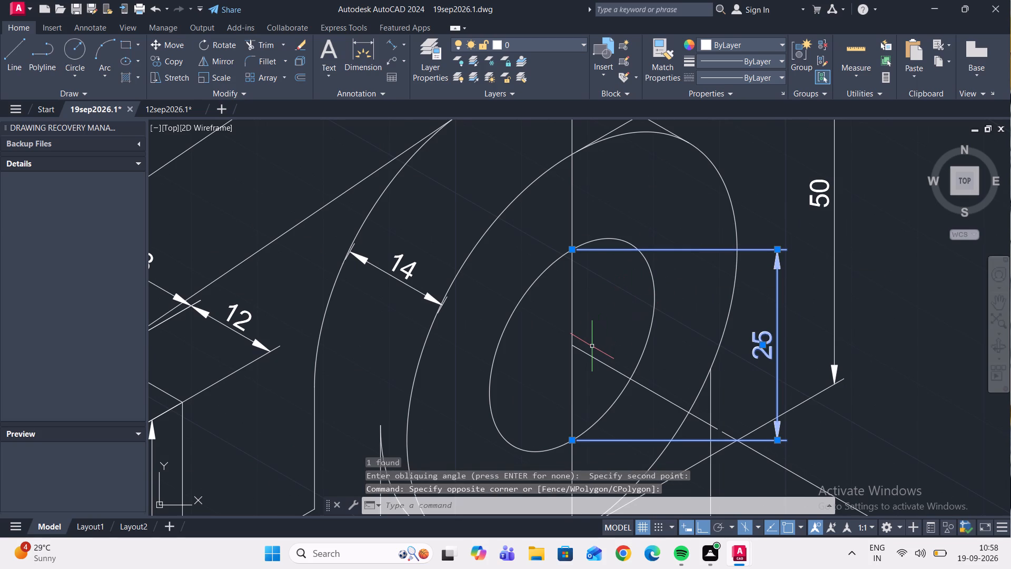
key(d)
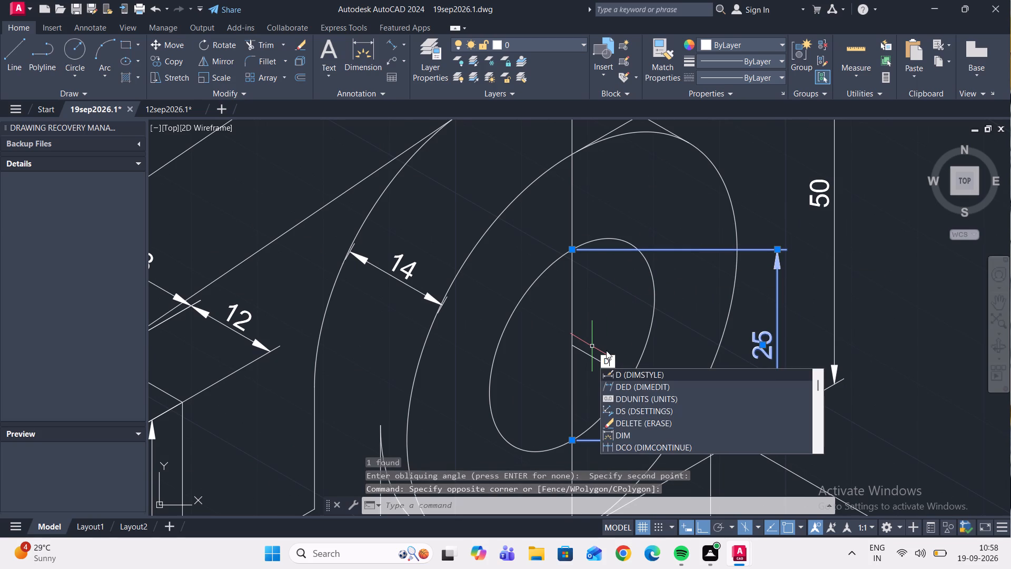
key(i)
key(m)
click(658, 386)
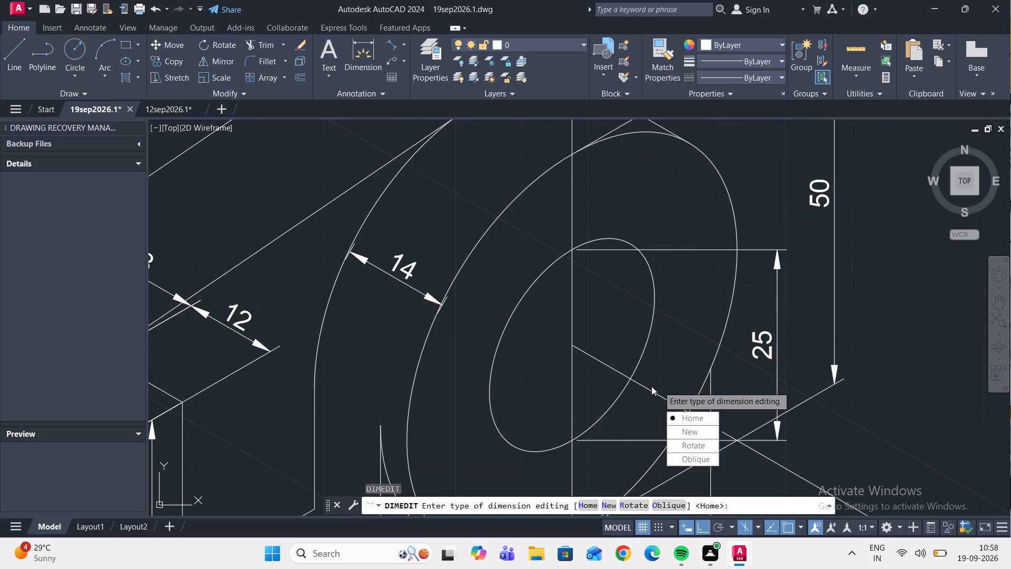
drag(677, 461, 659, 385)
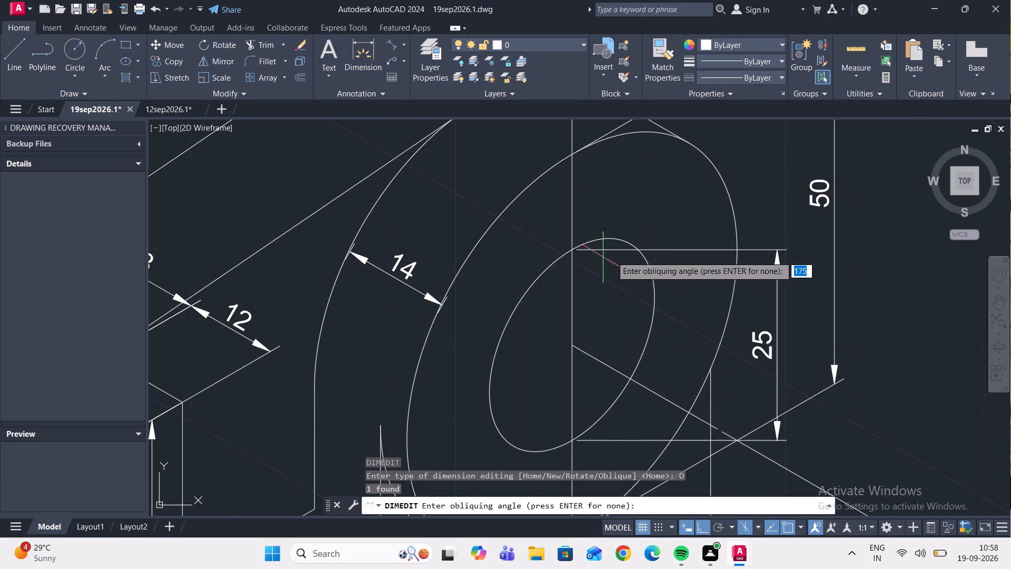
scroll(624, 260, down, 1)
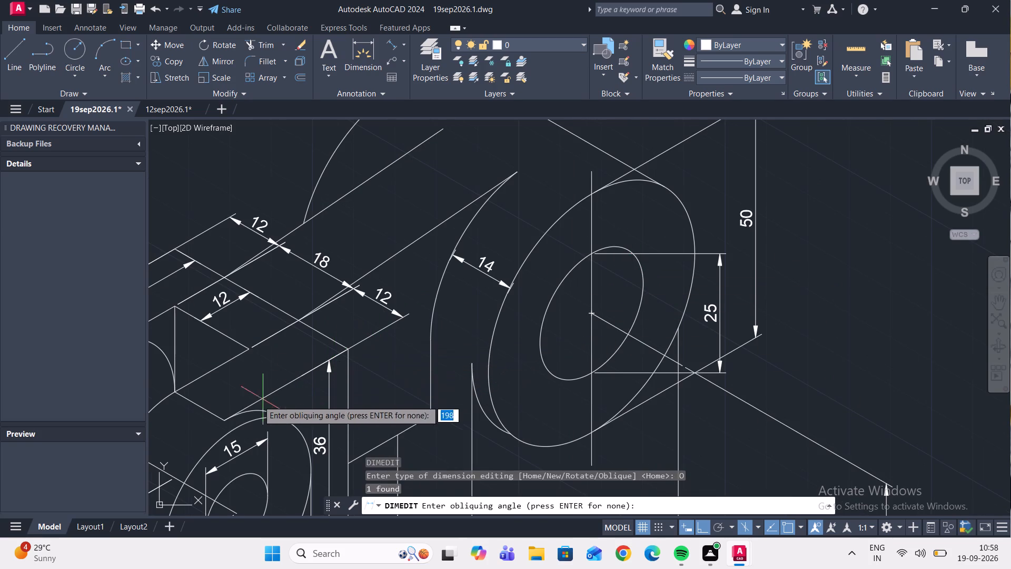
click(226, 421)
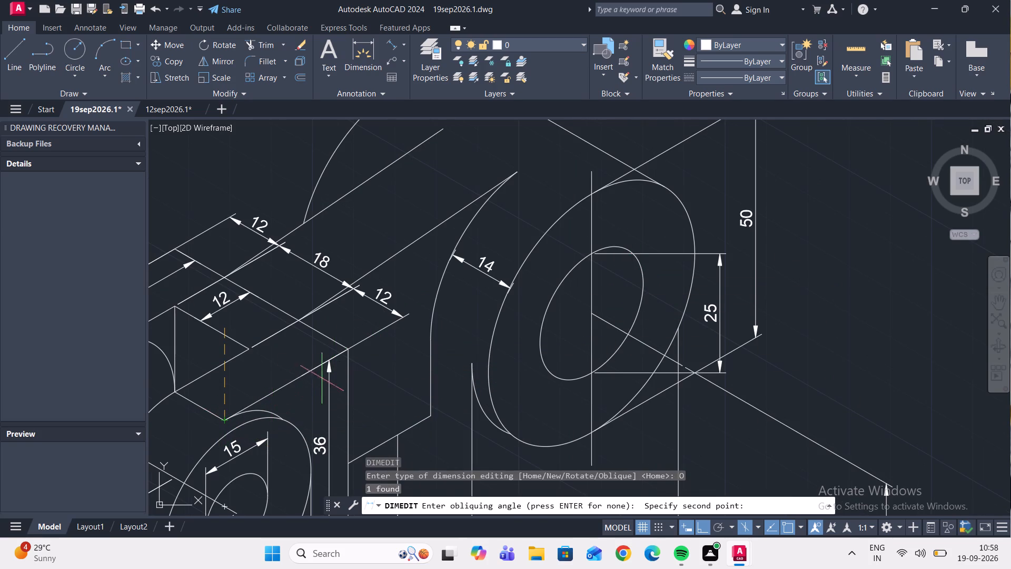
click(351, 350)
Delete the vertical construction line running through the centre of the upper boss.
scroll(500, 320, down, 2)
middle_drag(577, 289, 539, 309)
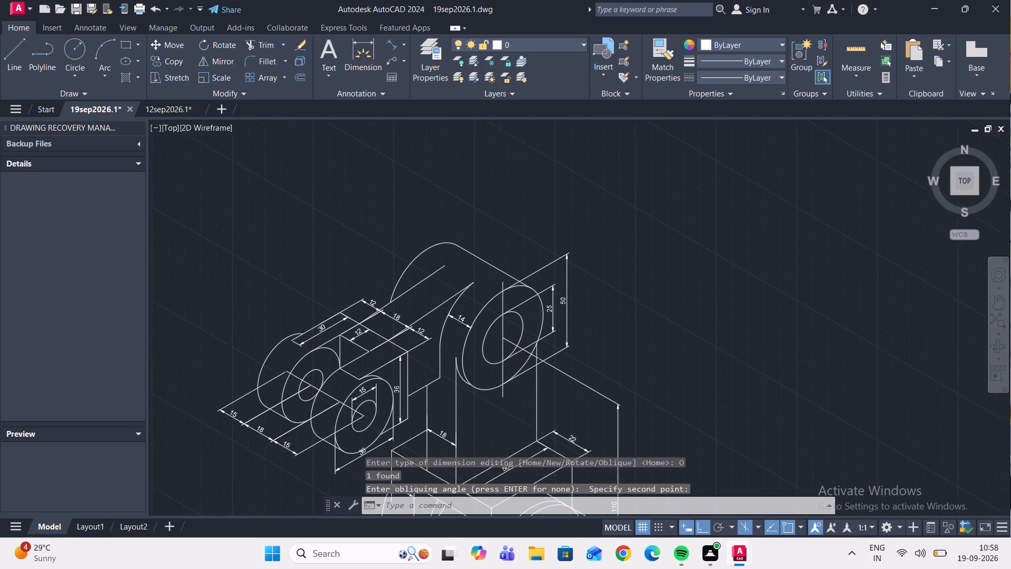
scroll(546, 305, up, 1)
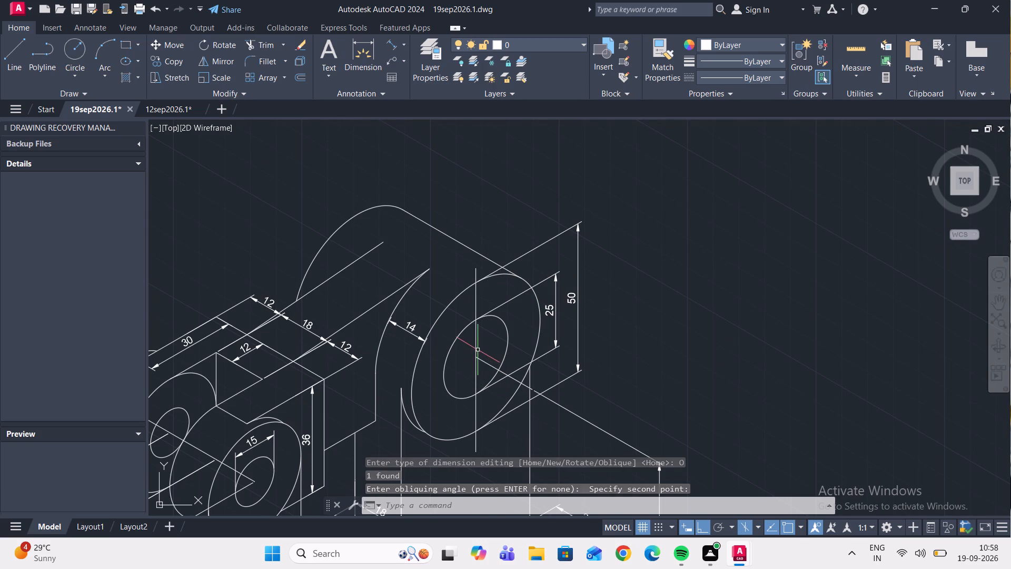
click(477, 349)
click(475, 380)
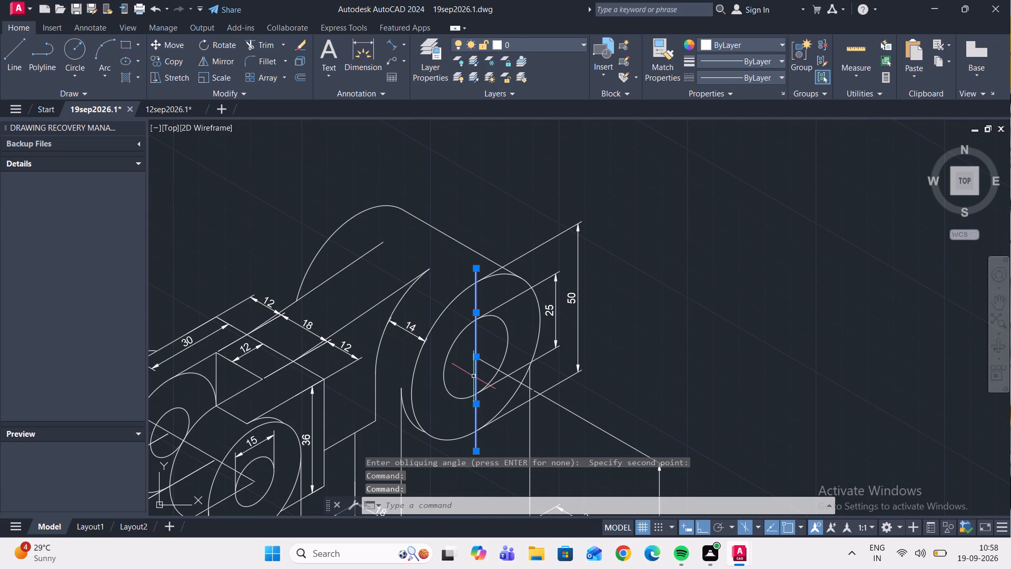
key(Delete)
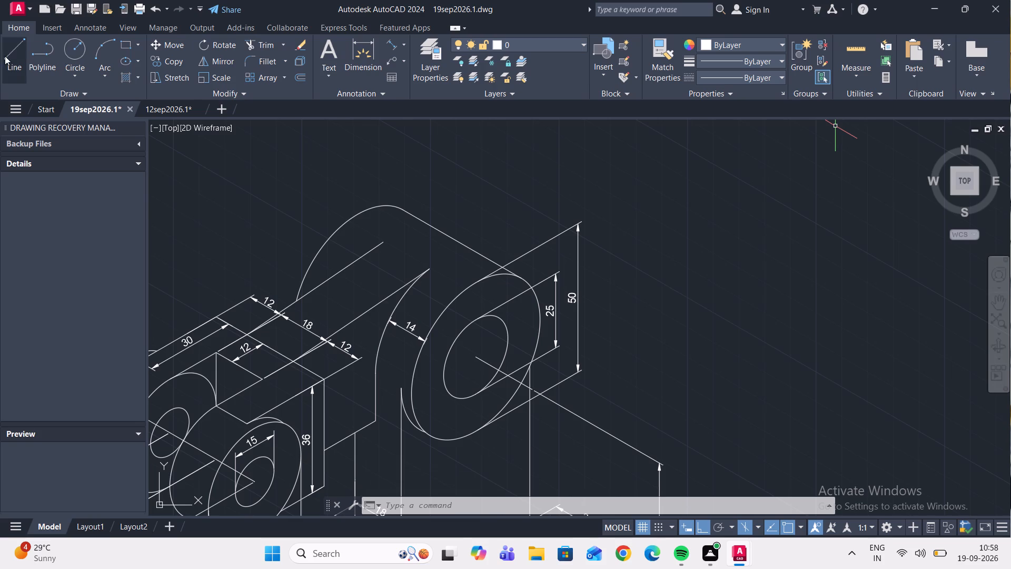
Examine the whole dimensioned isometric drawing, checking the upper boss, forked arm and lower base up close.
scroll(17, 66, down, 1)
scroll(429, 174, down, 2)
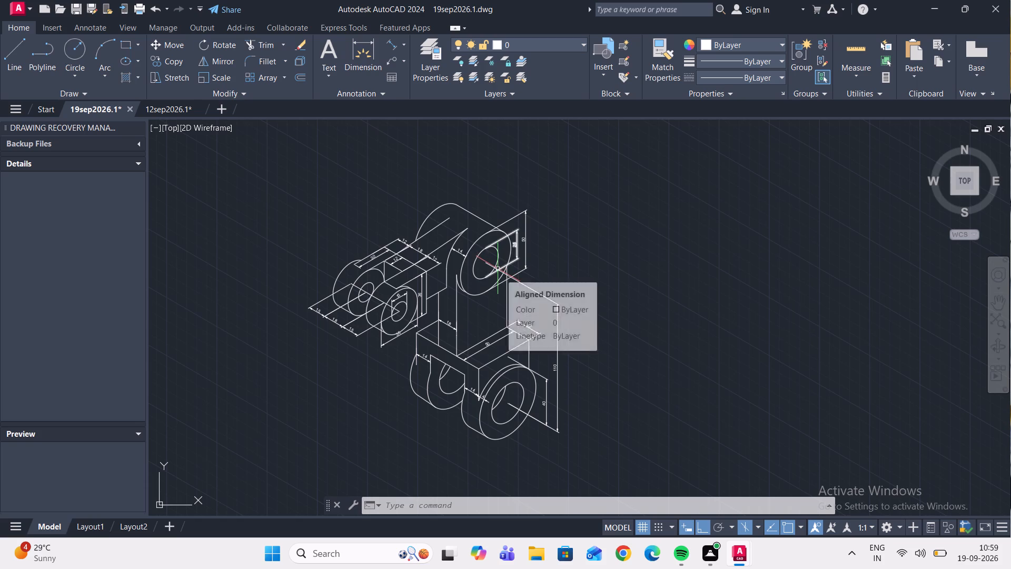
scroll(495, 273, up, 1)
scroll(530, 258, down, 2)
scroll(512, 254, up, 5)
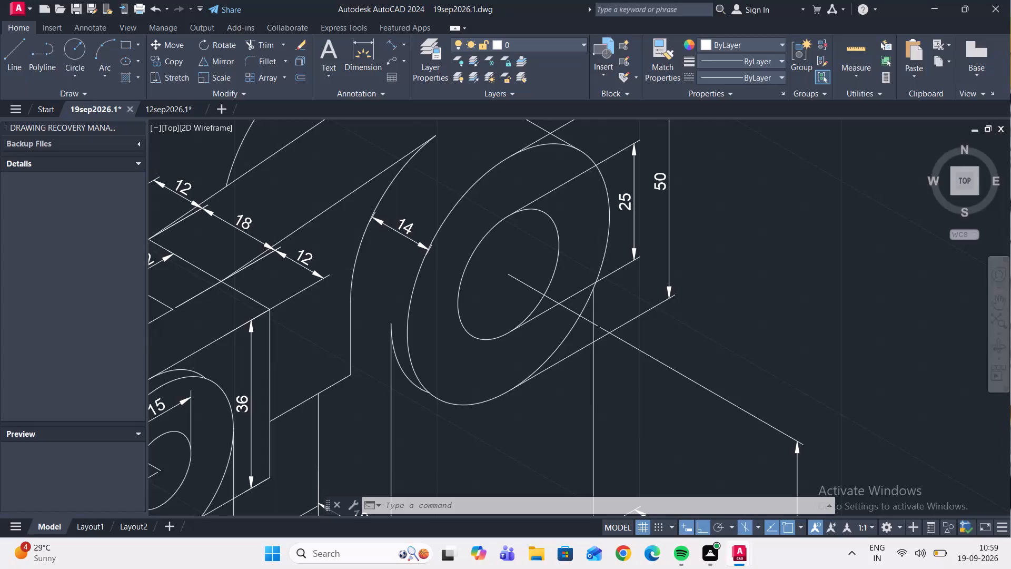
scroll(604, 261, down, 5)
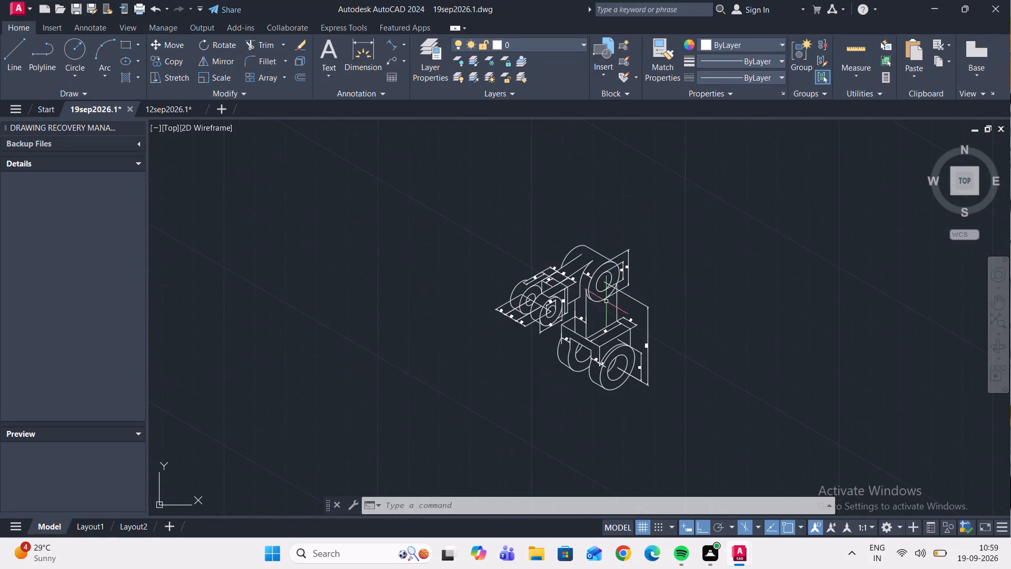
scroll(602, 302, up, 3)
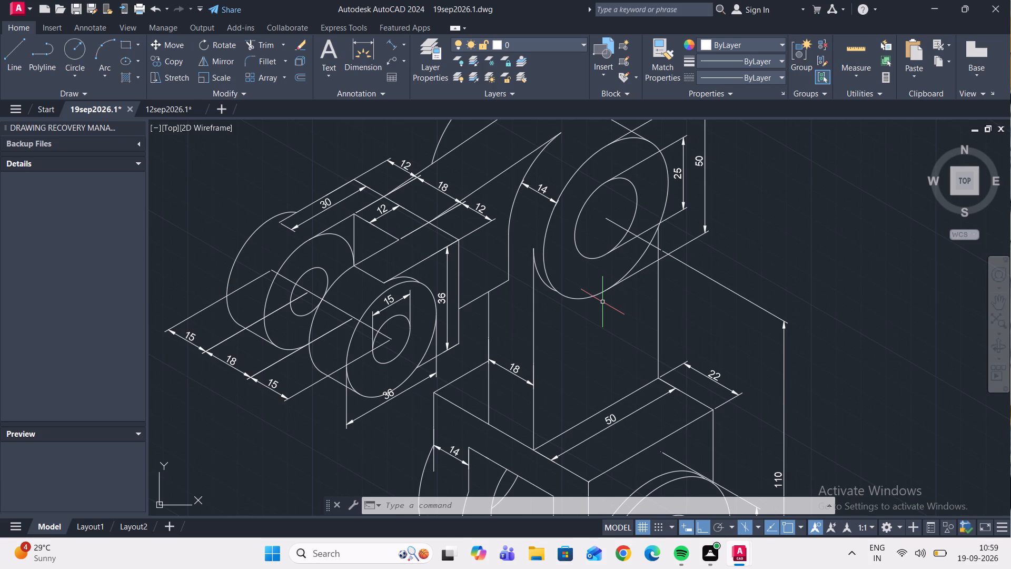
scroll(602, 302, down, 3)
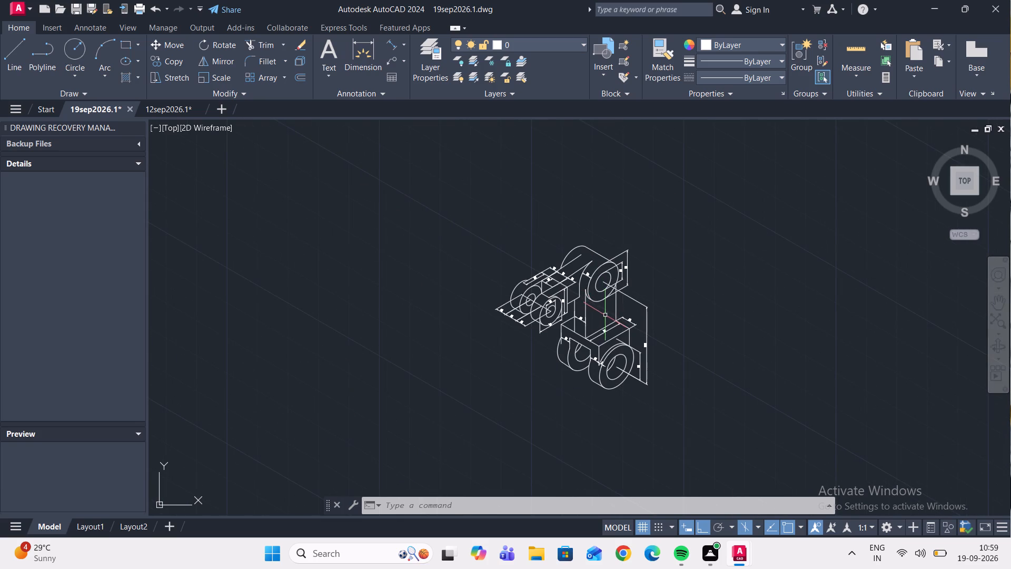
Start a circle centred on the upright's long vertical edge just below the upper boss.
middle_drag(613, 317, 630, 297)
scroll(628, 297, up, 1)
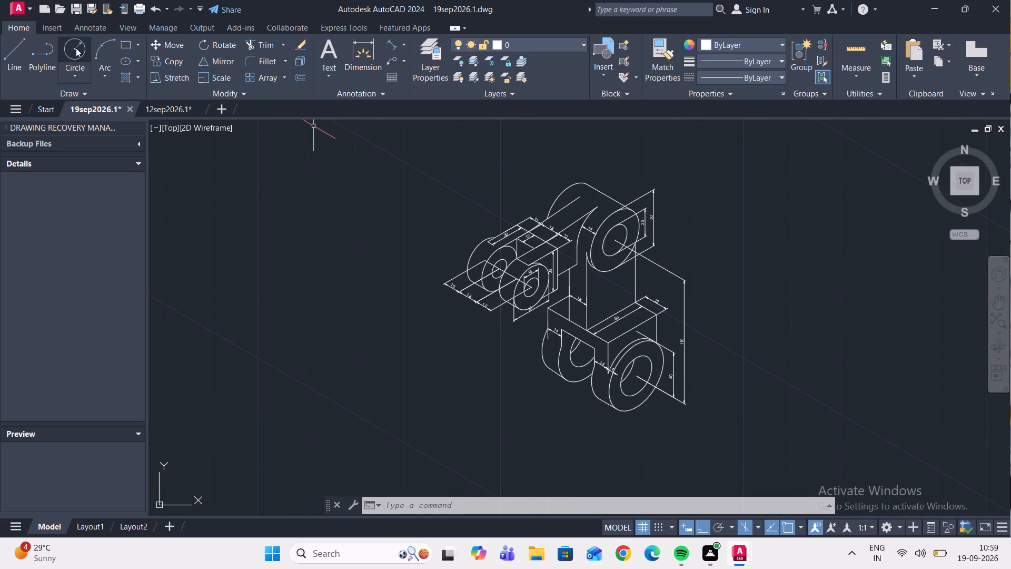
click(76, 48)
click(587, 286)
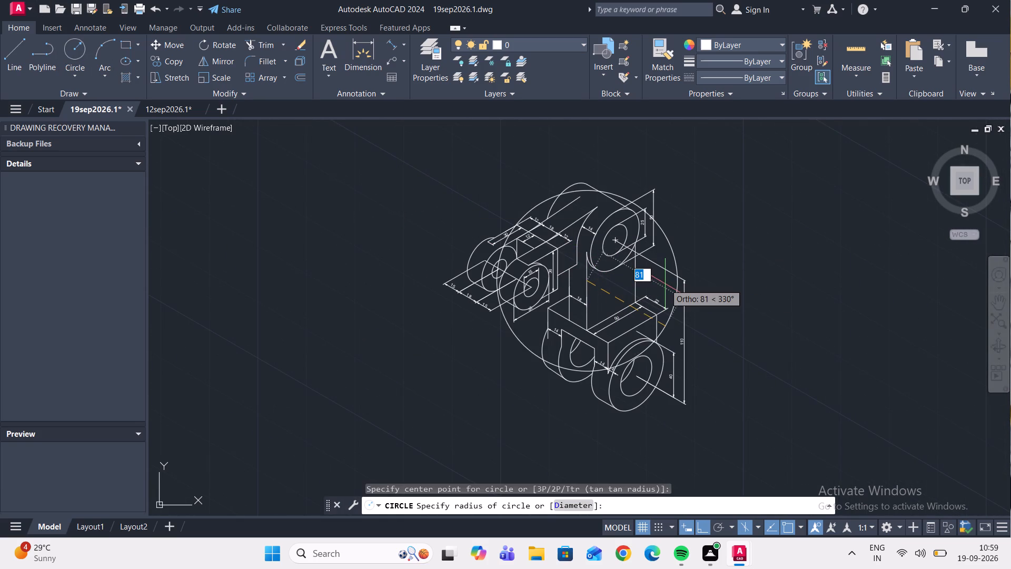
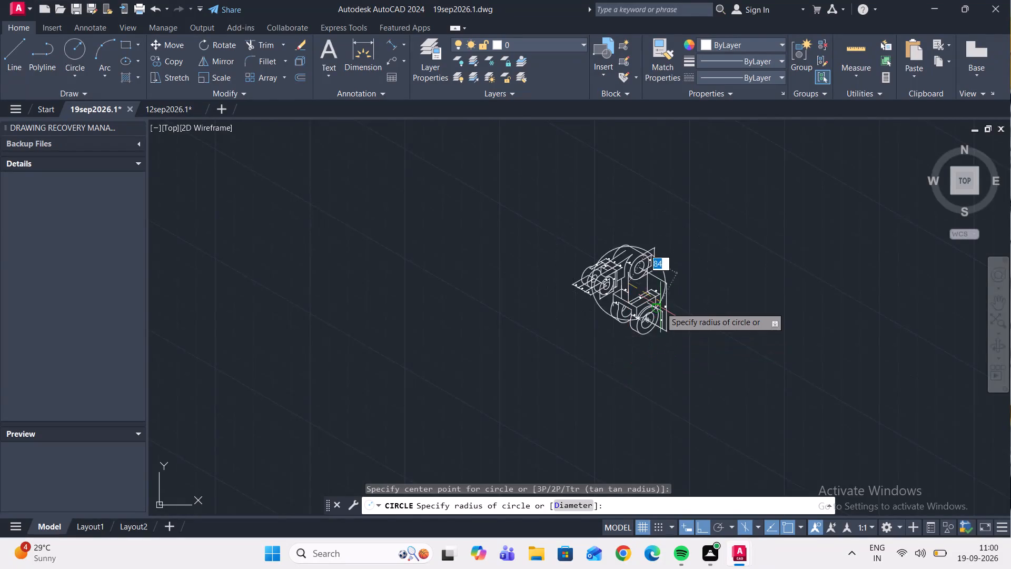
Abandon the unfinished circle on the isometric drawing.
scroll(660, 307, up, 2)
key(Escape)
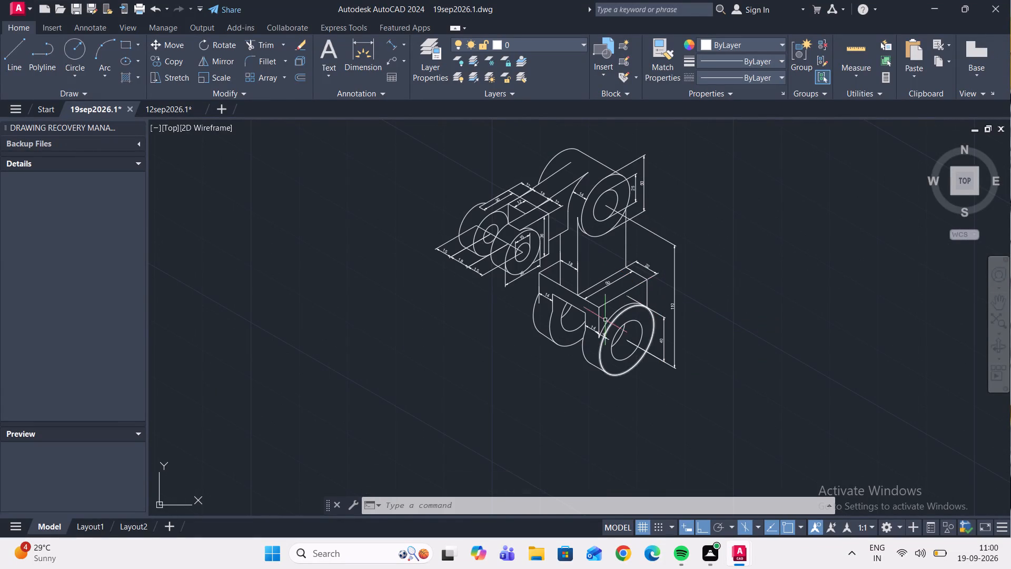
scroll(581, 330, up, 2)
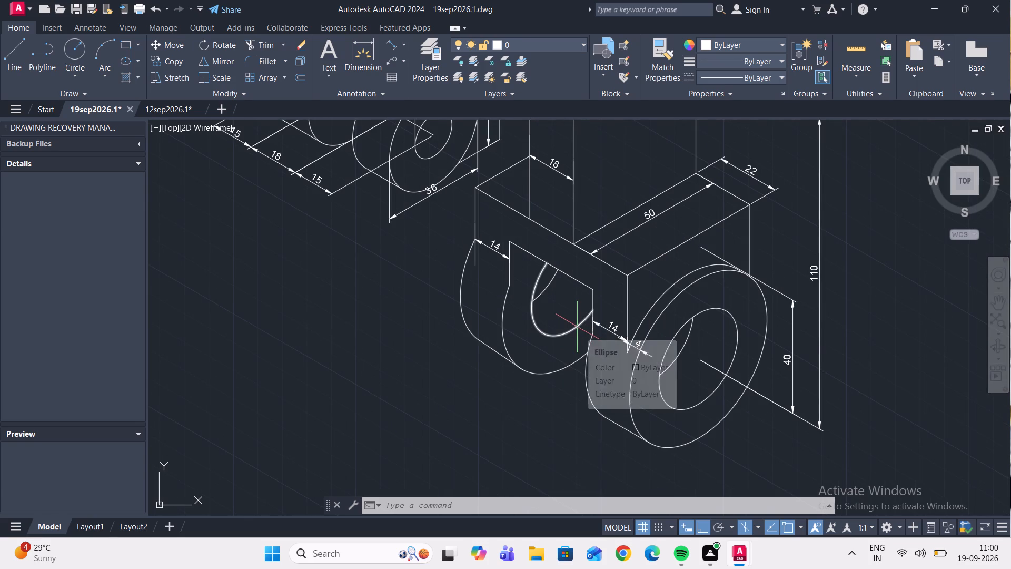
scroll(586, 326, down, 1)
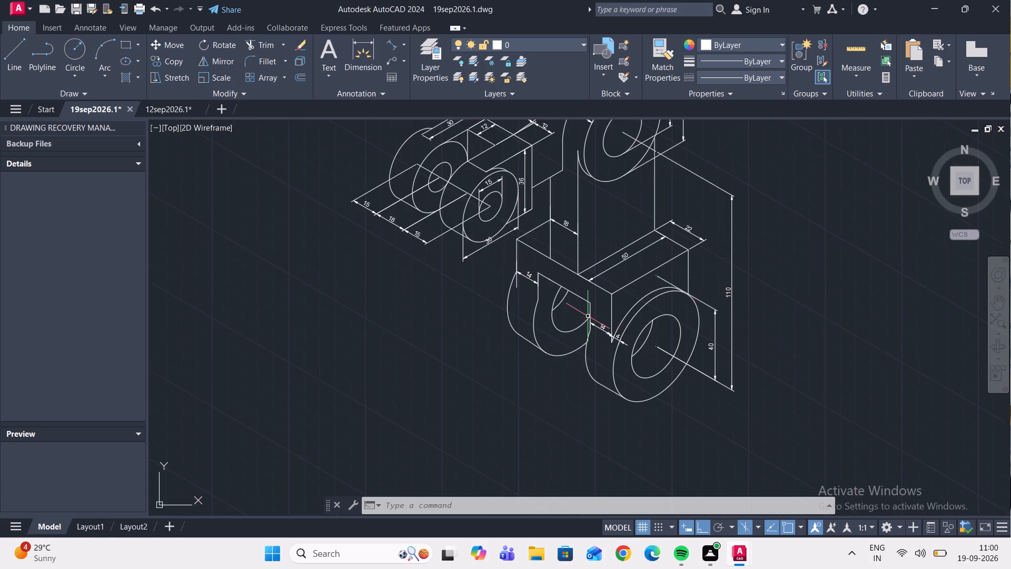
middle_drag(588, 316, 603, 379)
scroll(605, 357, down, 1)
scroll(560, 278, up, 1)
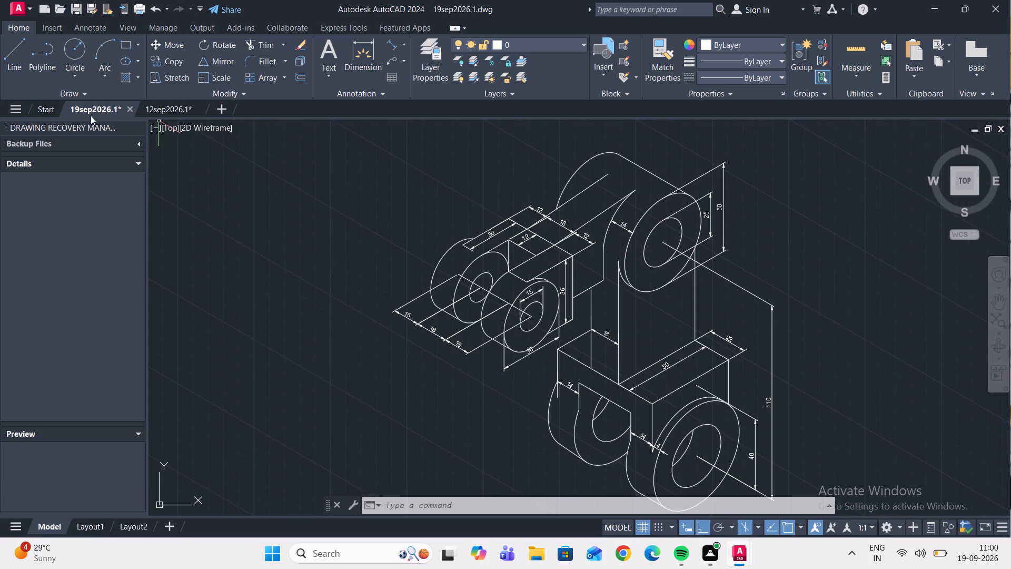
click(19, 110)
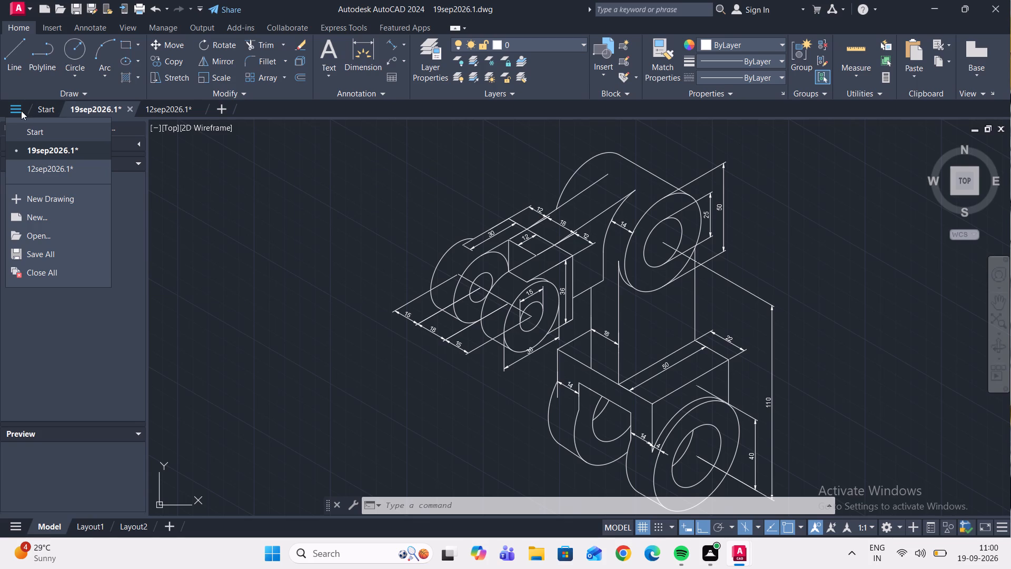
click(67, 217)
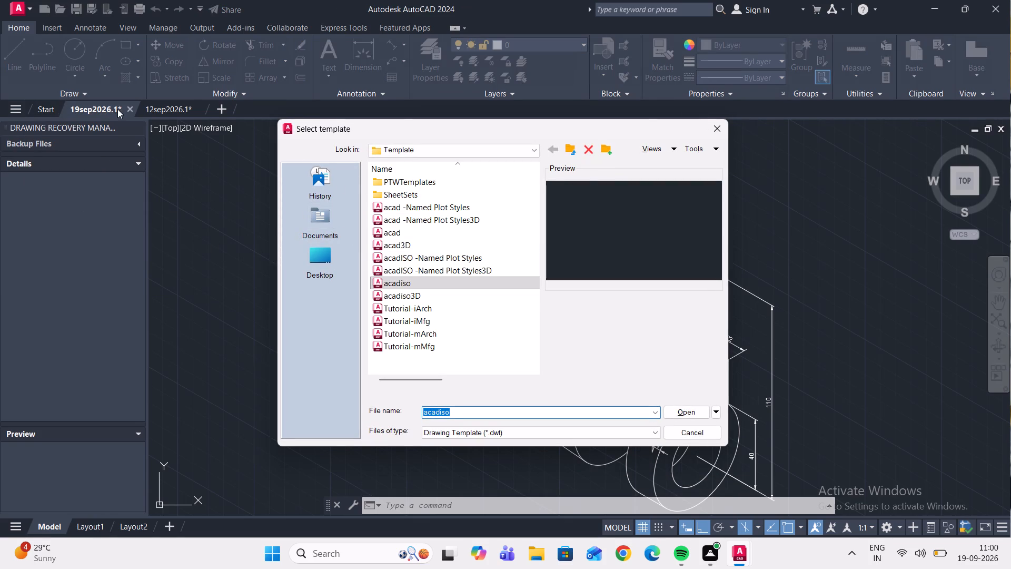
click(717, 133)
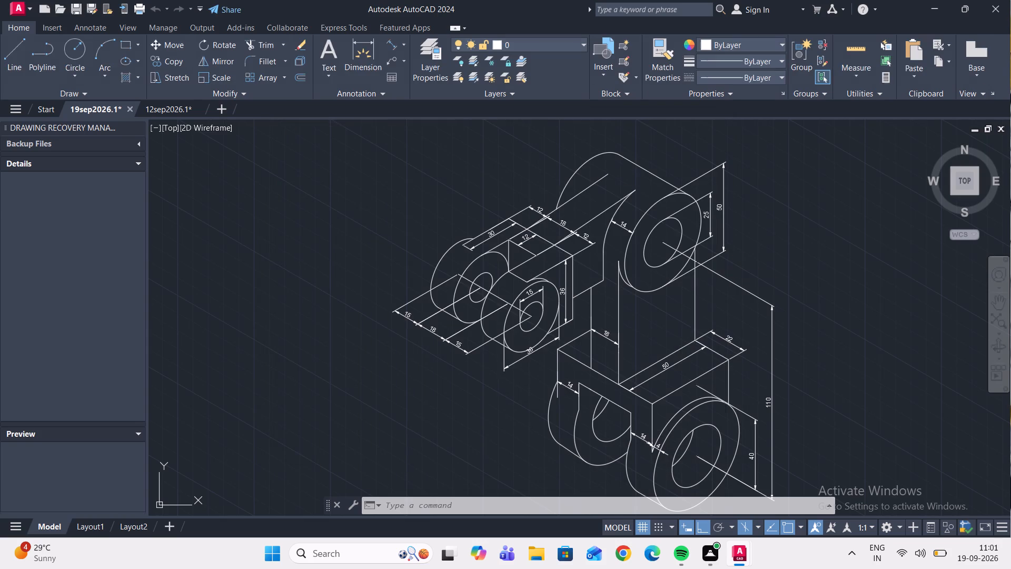
Save the dimensioned isometric drawing under its existing name, 19sep2026.1.dwg.
scroll(697, 282, down, 2)
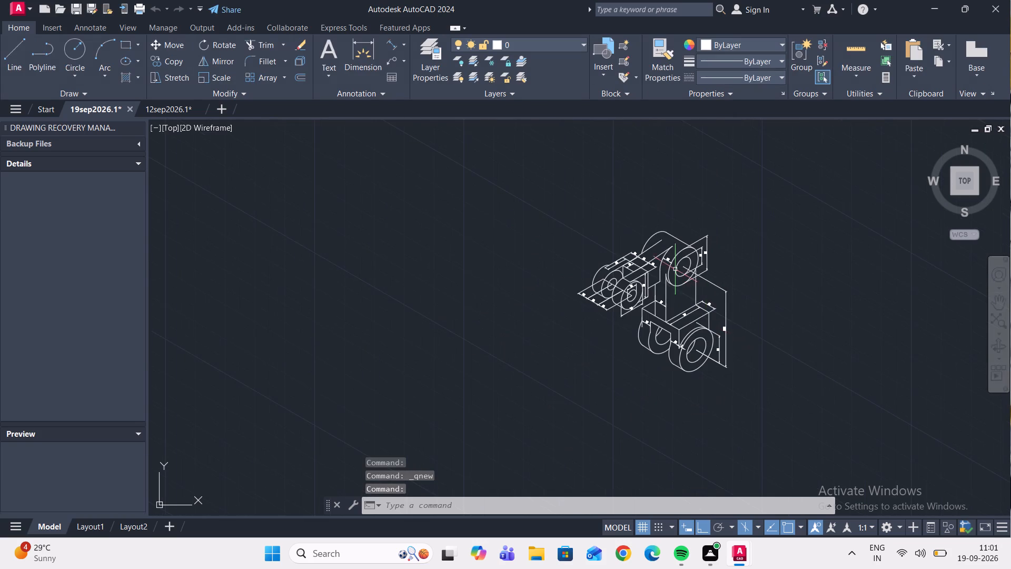
scroll(673, 263, up, 1)
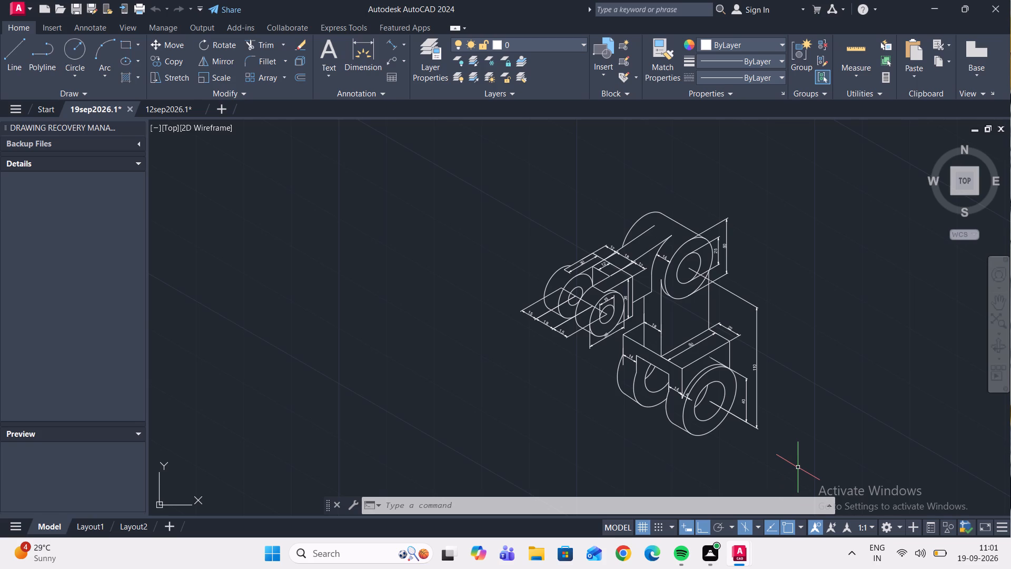
key(ctrl+s)
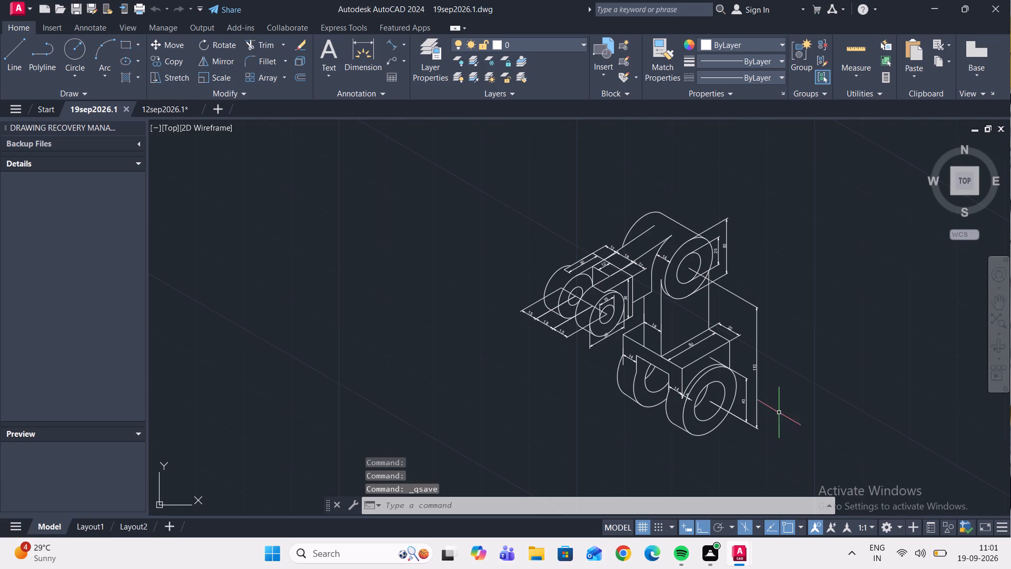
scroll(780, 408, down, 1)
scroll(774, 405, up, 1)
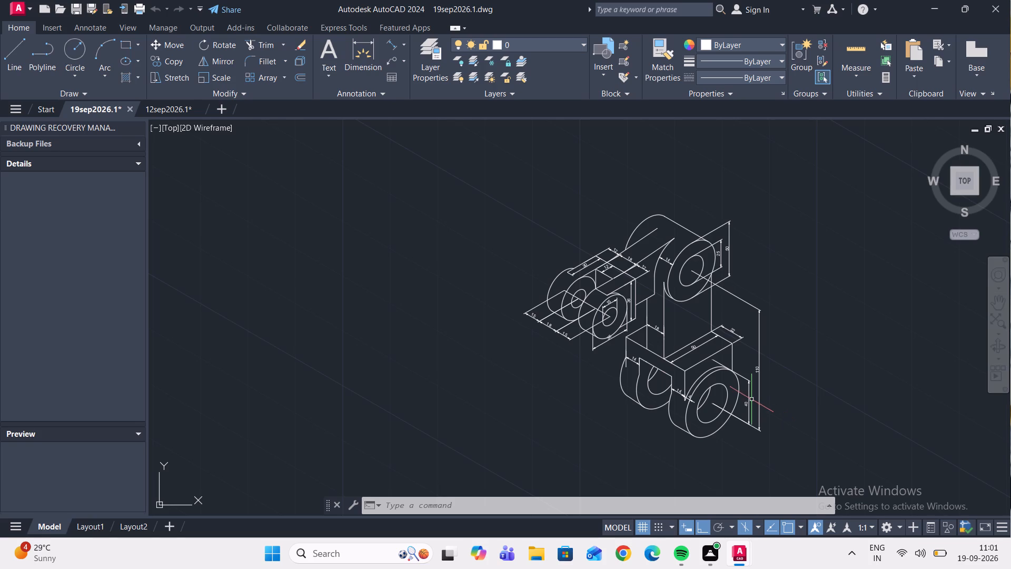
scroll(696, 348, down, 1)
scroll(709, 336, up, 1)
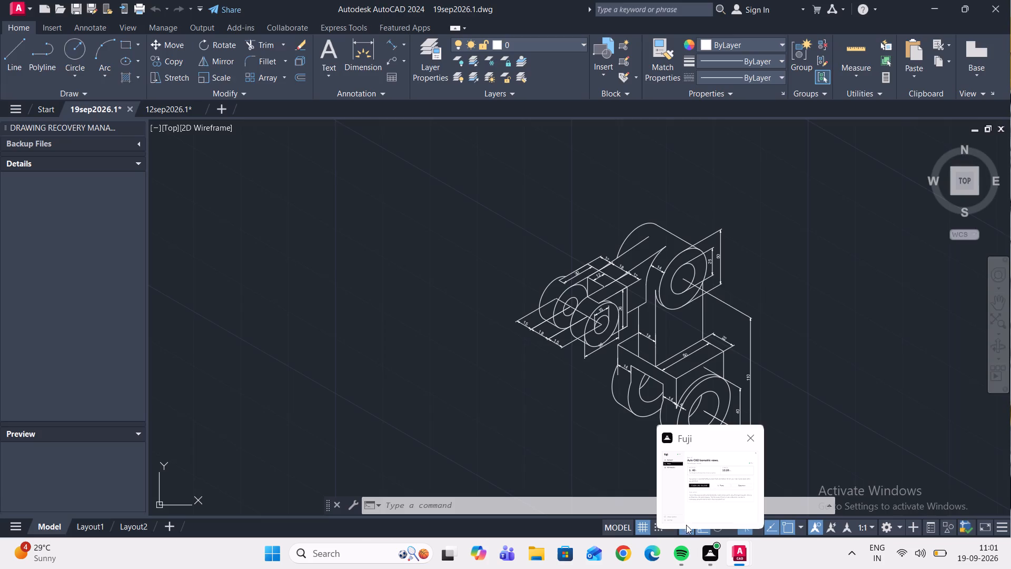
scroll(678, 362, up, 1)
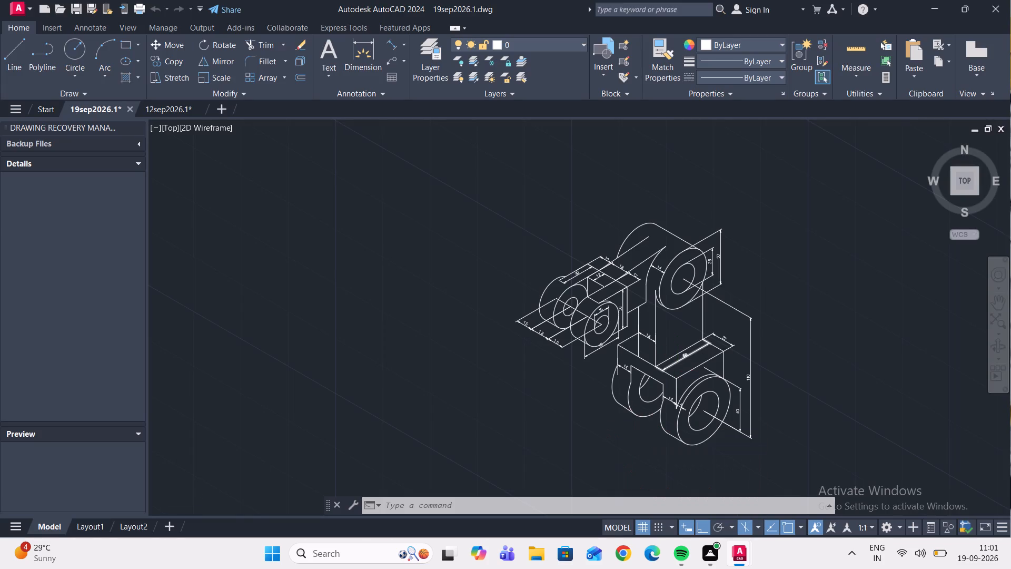
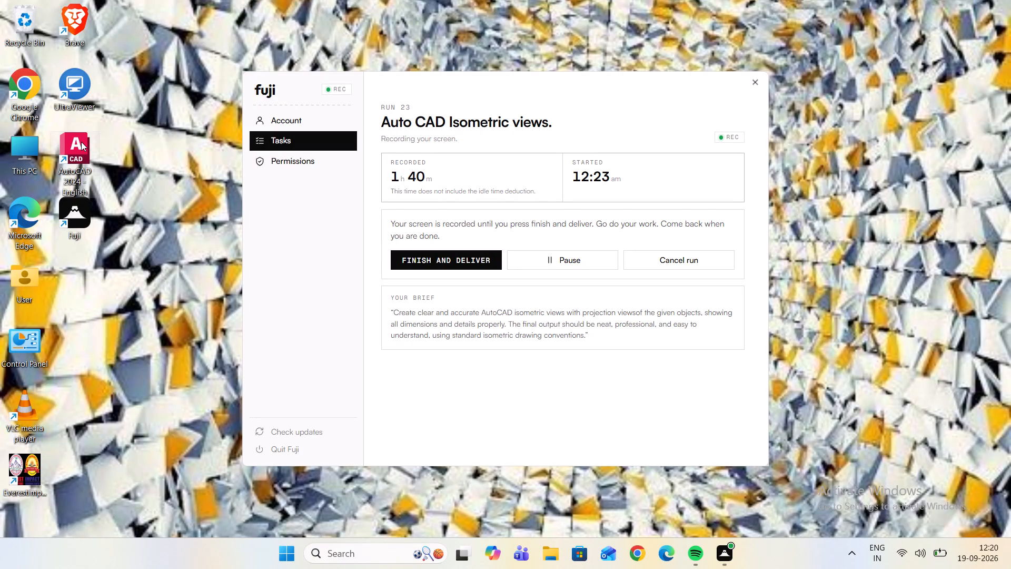
Launch AutoCAD 2024 and open the recent drawing 19sep2026.1.
double_click(73, 148)
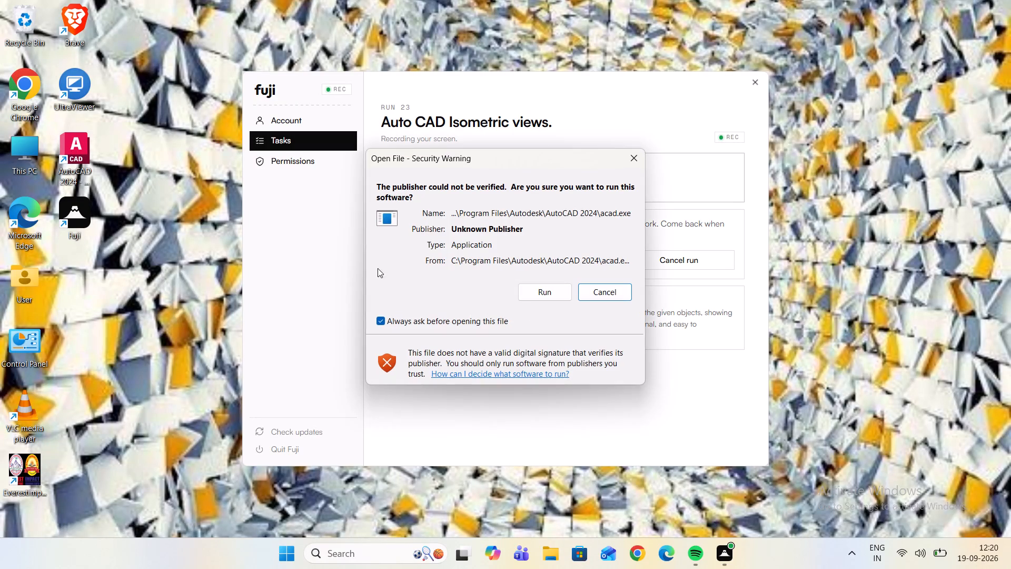
click(548, 290)
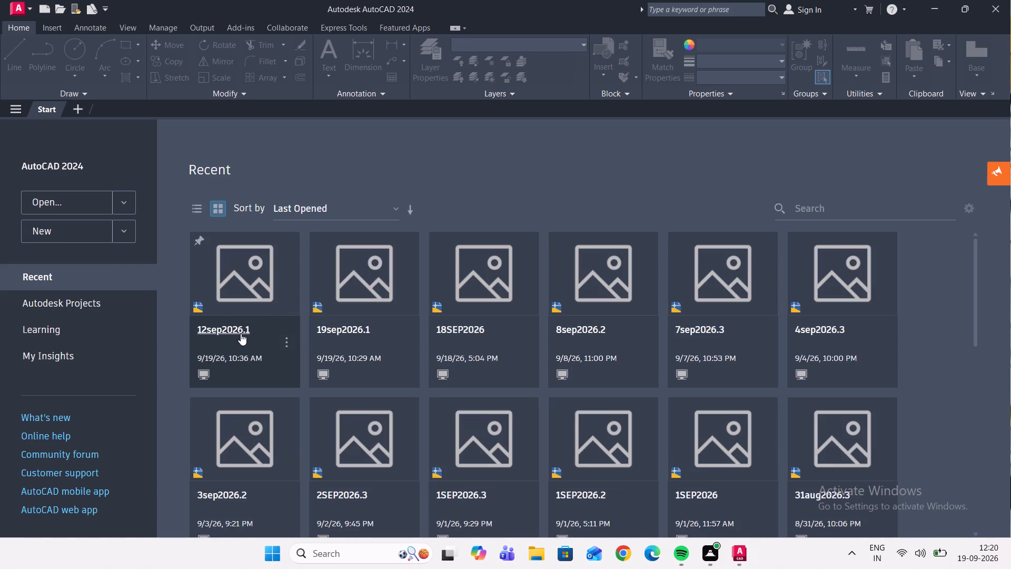
double_click(350, 288)
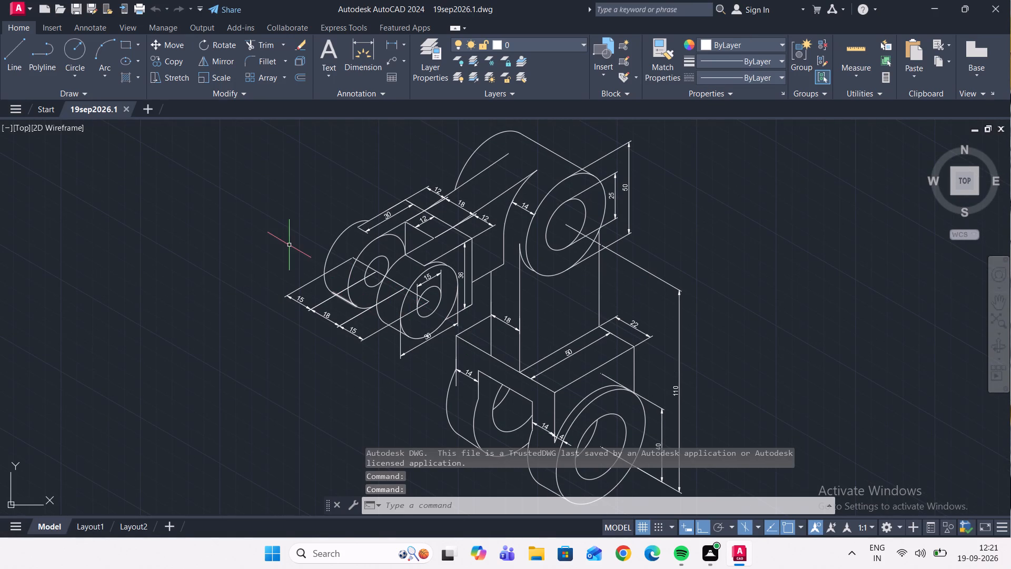
Move the 15 thickness dimension of the small front lug inward so its dimension line sits against the lug's edge.
middle_drag(256, 292, 168, 280)
scroll(256, 305, up, 1)
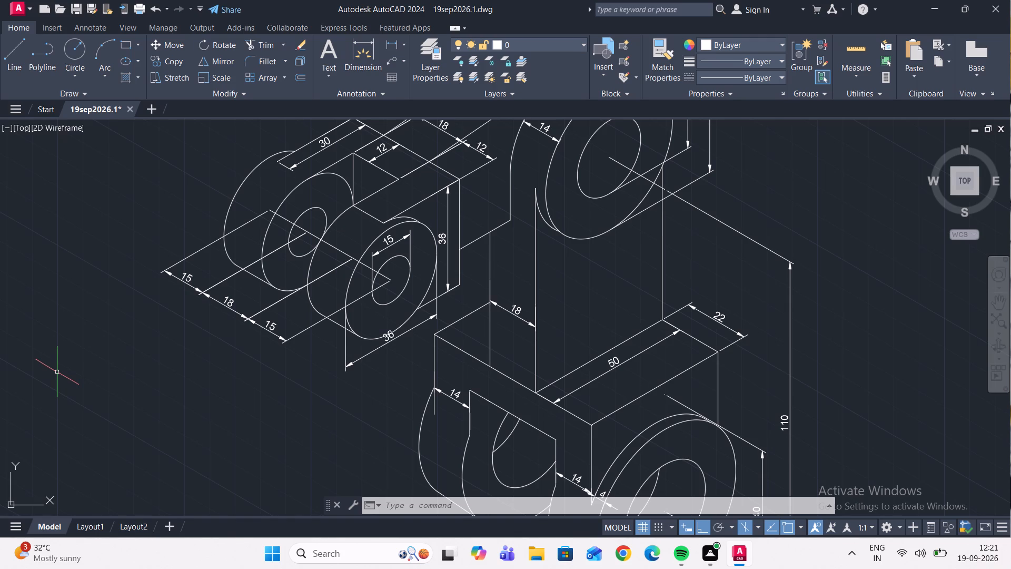
middle_drag(213, 374, 157, 470)
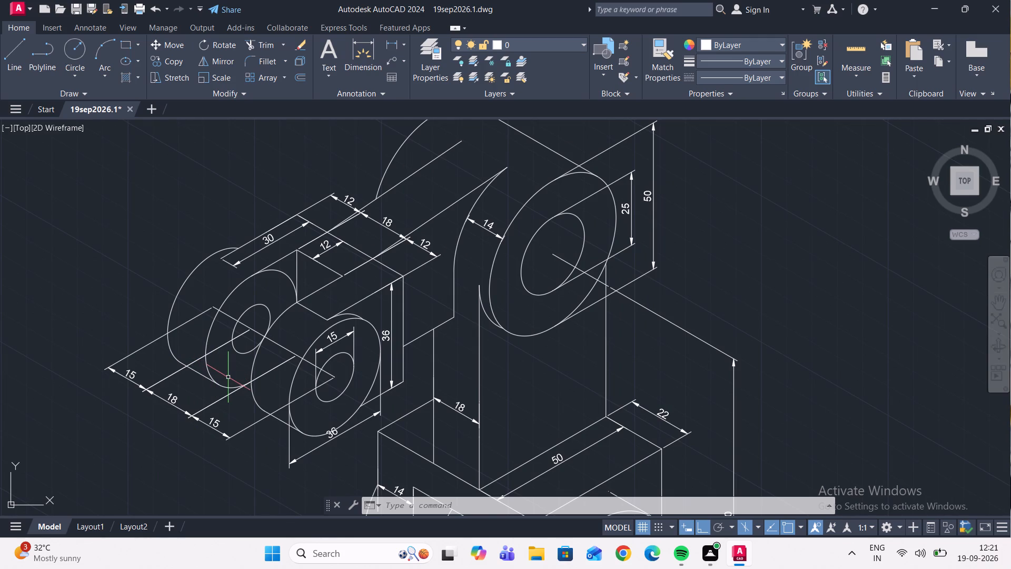
scroll(242, 418, up, 2)
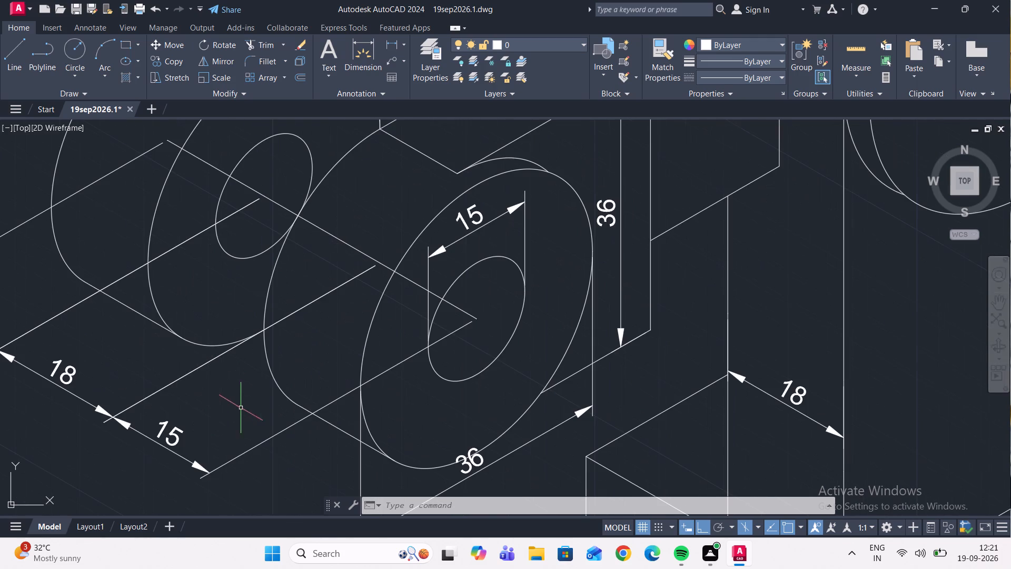
click(163, 448)
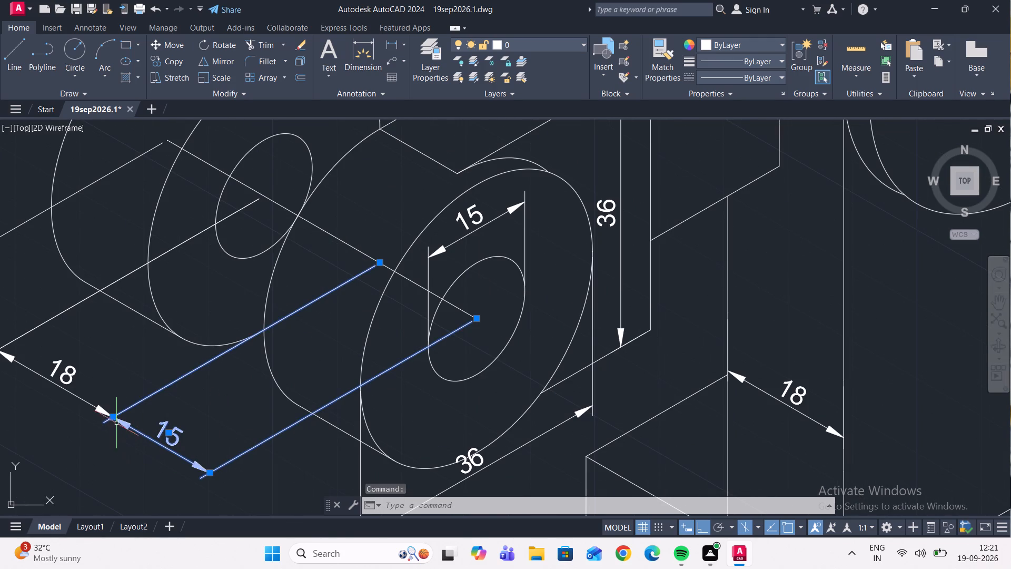
click(115, 419)
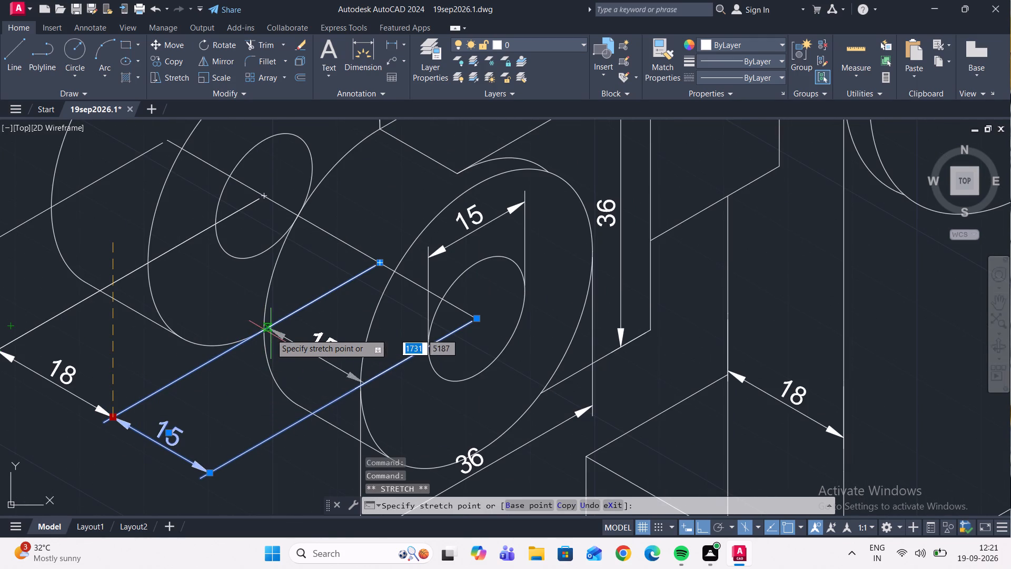
click(262, 333)
Move the rear lug's 15 dimension and the 18 gap dimension inward, in line with the front lug's 15 dimension.
middle_drag(157, 352, 277, 398)
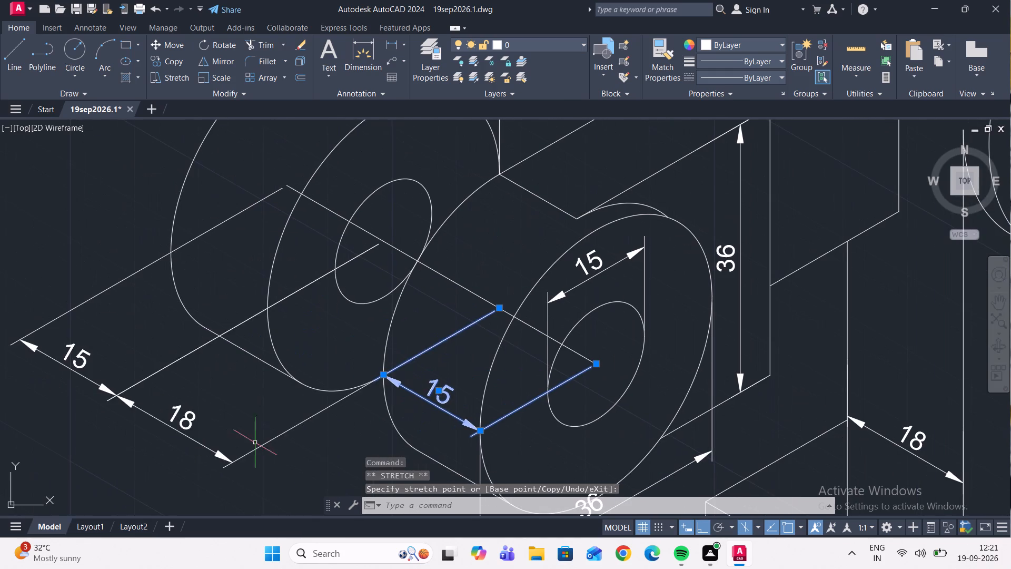
click(110, 391)
click(118, 396)
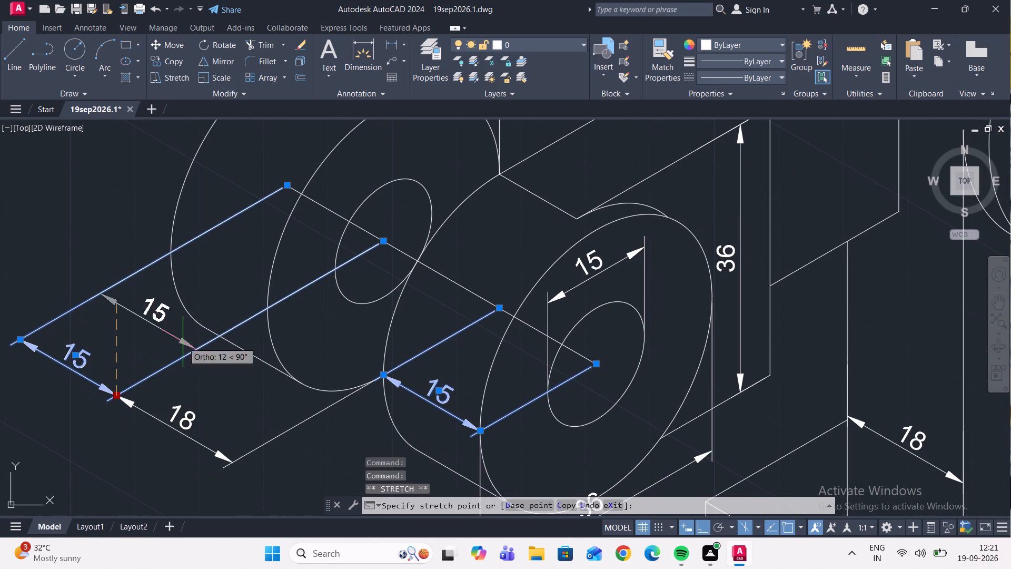
click(266, 310)
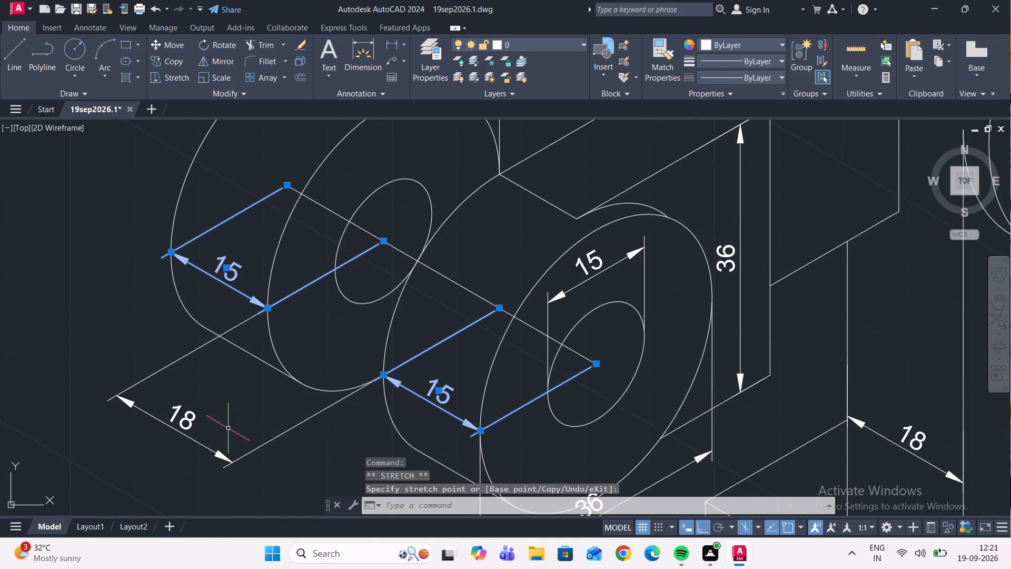
click(234, 461)
click(230, 458)
click(231, 461)
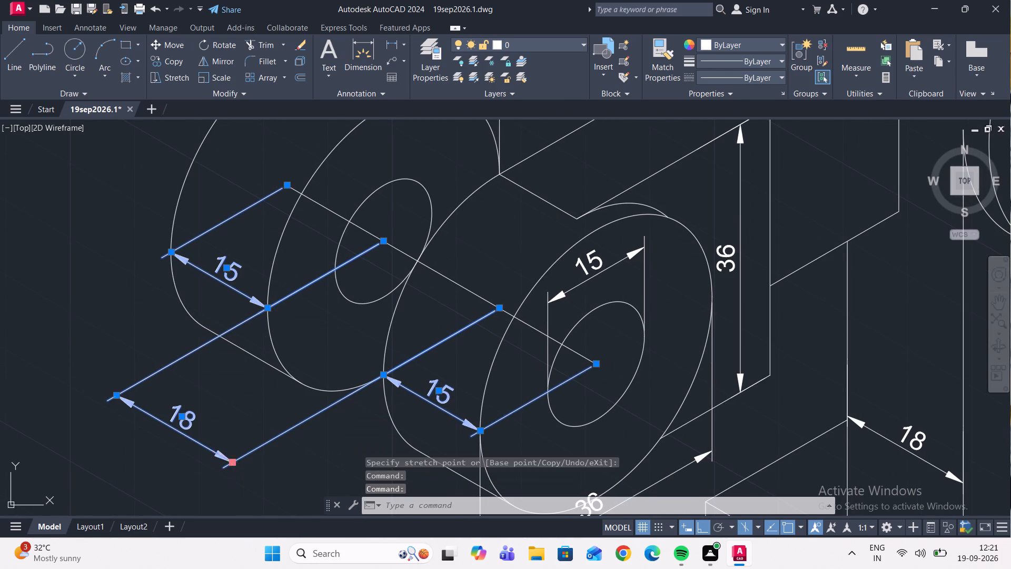
click(381, 371)
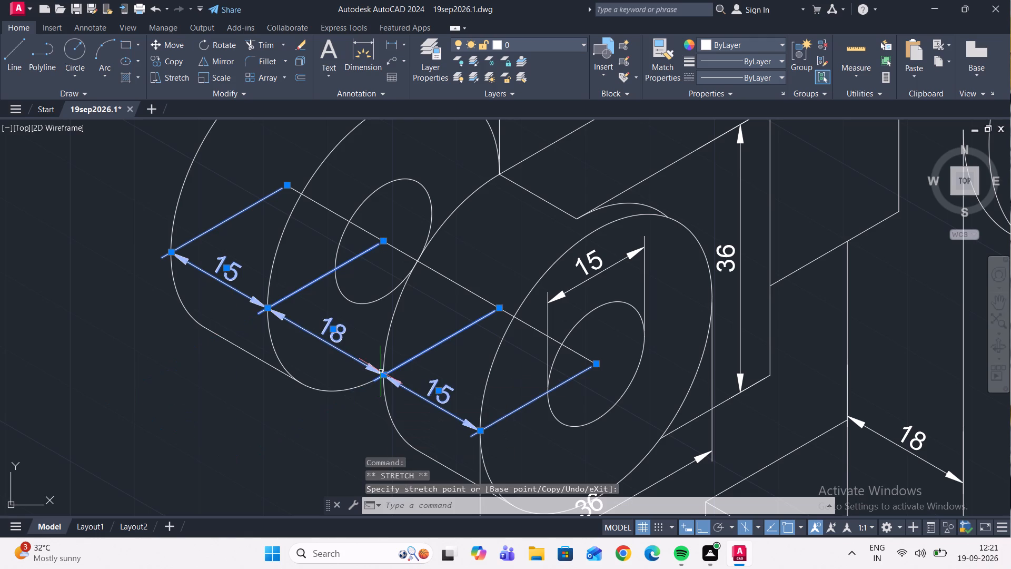
key(Escape)
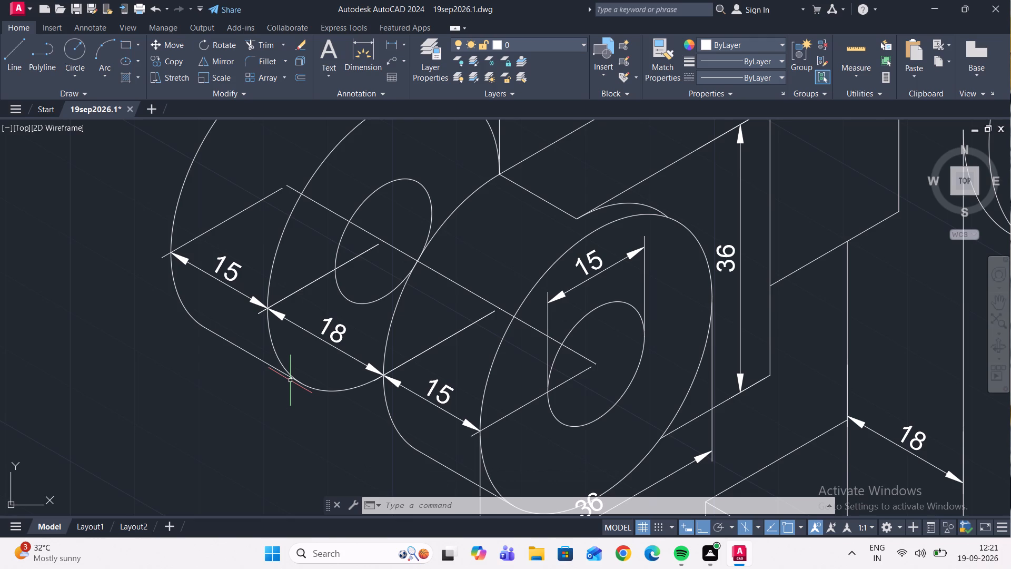
Examine the dimensions and geometry from the small double lug down to the forked lower lugs.
scroll(290, 380, down, 2)
middle_drag(299, 431, 202, 415)
middle_drag(233, 420, 195, 400)
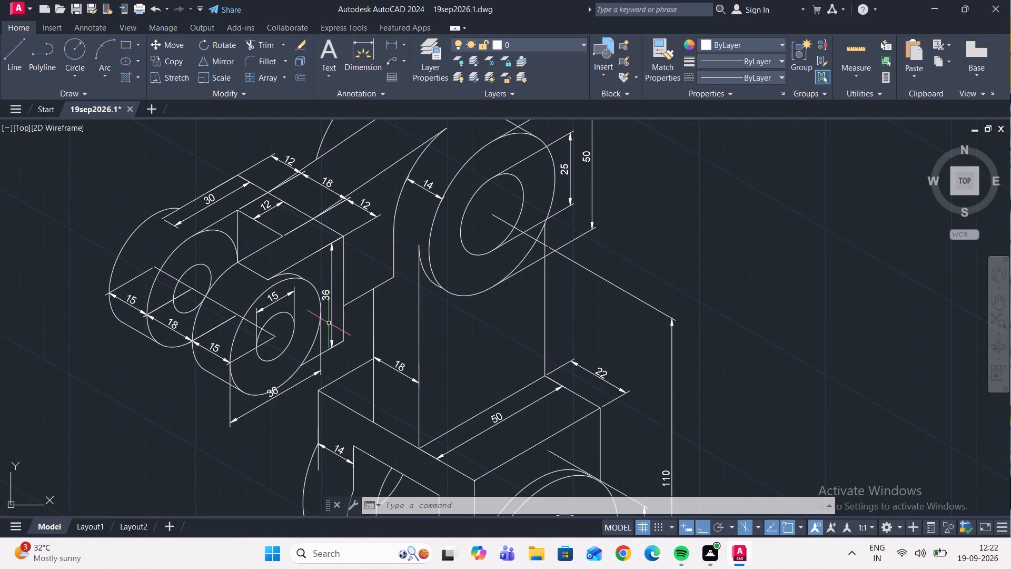
middle_drag(335, 330, 325, 353)
scroll(324, 351, up, 1)
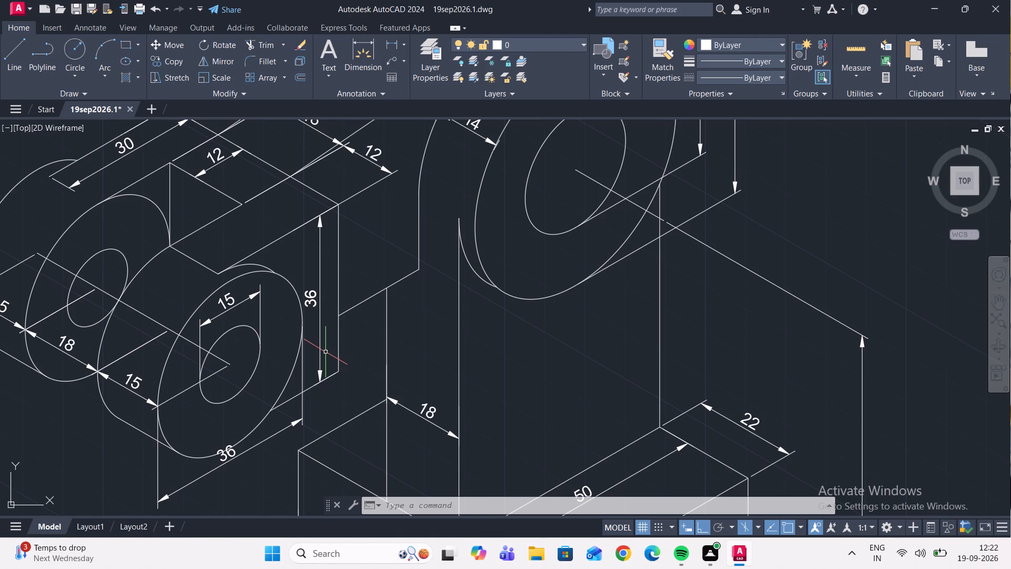
scroll(373, 323, down, 4)
middle_drag(394, 319, 366, 330)
scroll(388, 335, up, 2)
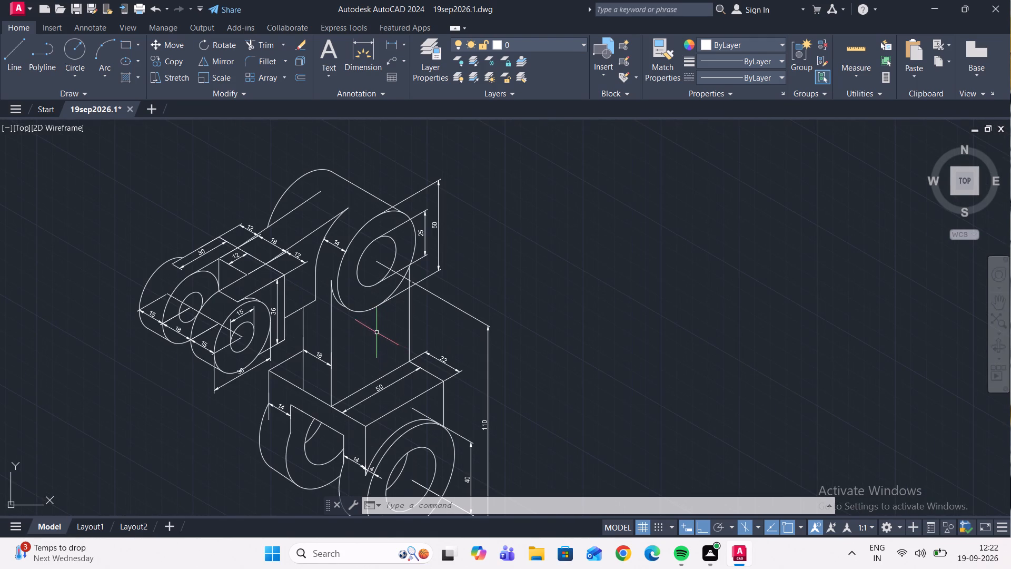
scroll(271, 345, up, 1)
middle_drag(273, 345, 196, 305)
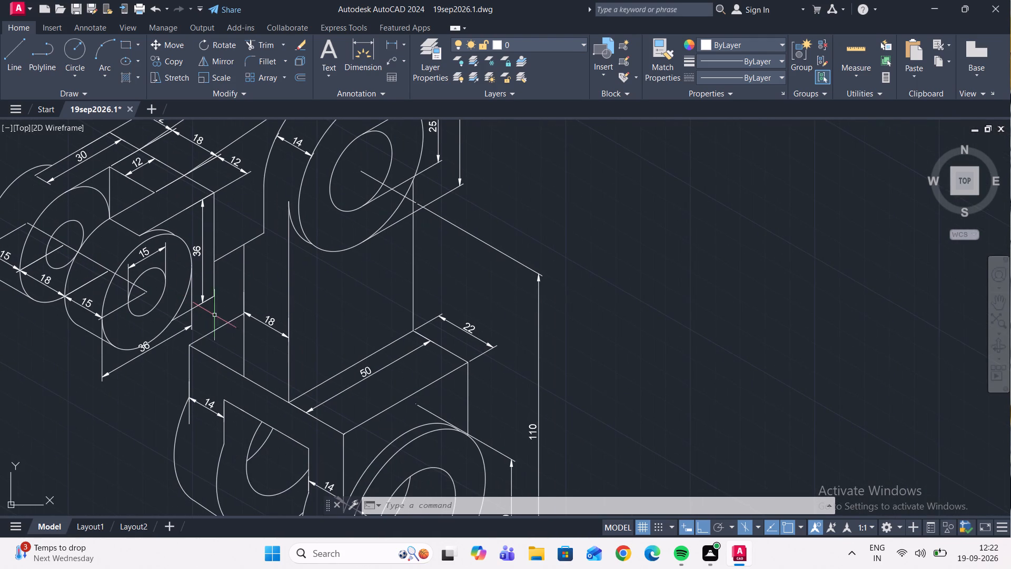
middle_drag(285, 341, 303, 296)
middle_drag(273, 356, 271, 350)
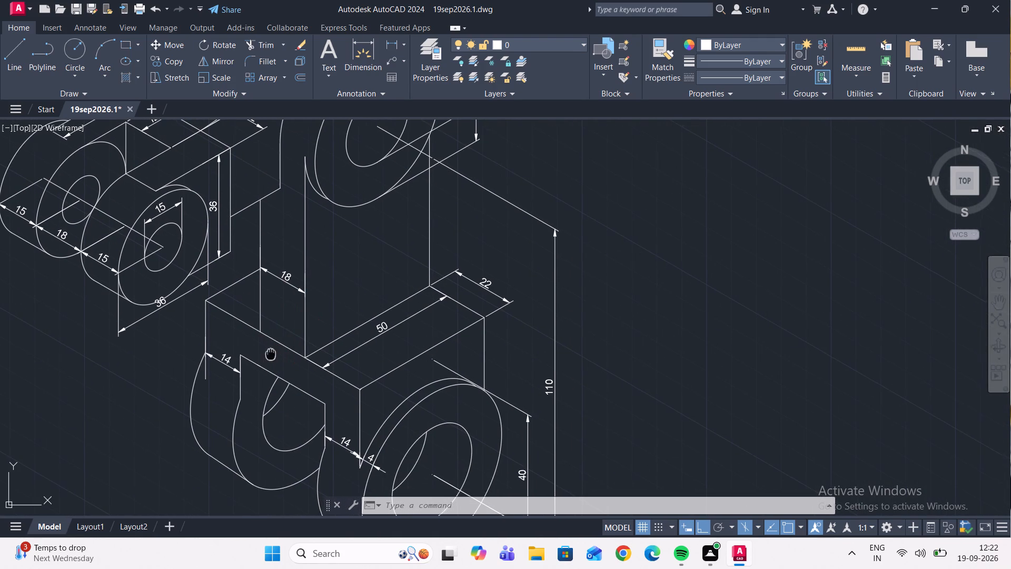
middle_drag(271, 350, 281, 326)
scroll(244, 382, up, 1)
middle_drag(272, 369, 307, 309)
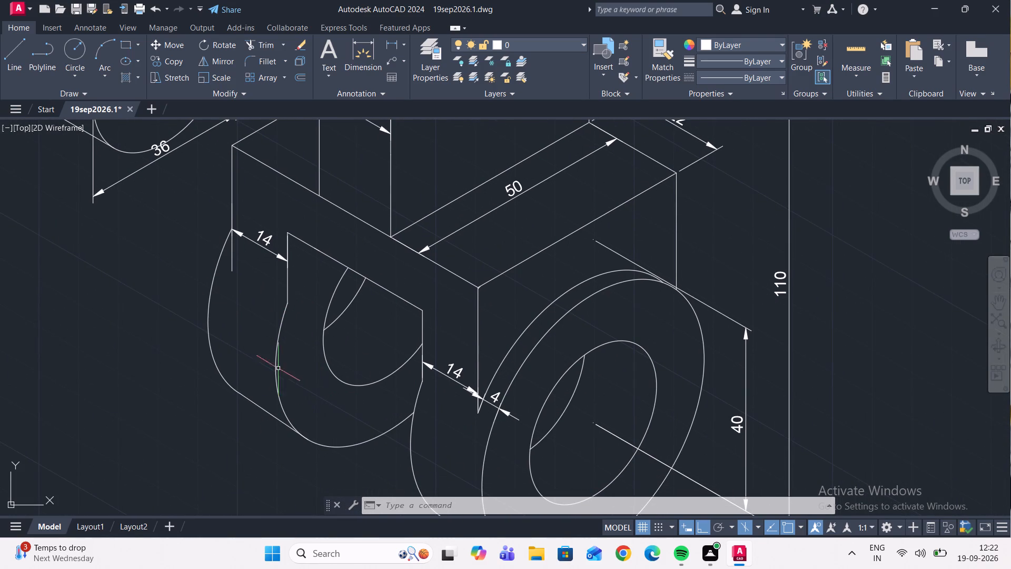
Draw a straight isometric guide line across both curved edges of the lower rear lug, parallel to its 14 dimension.
click(391, 42)
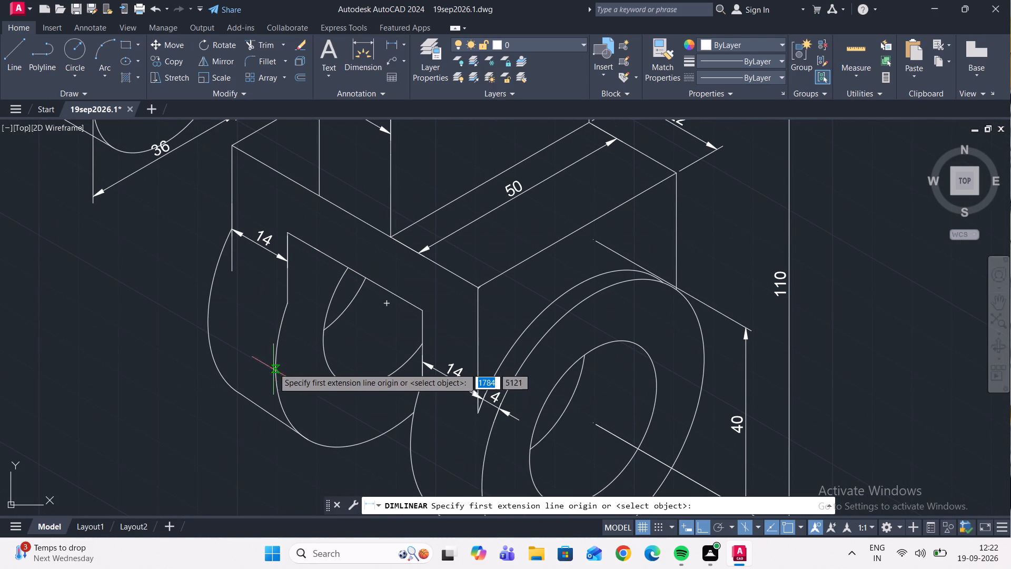
click(15, 62)
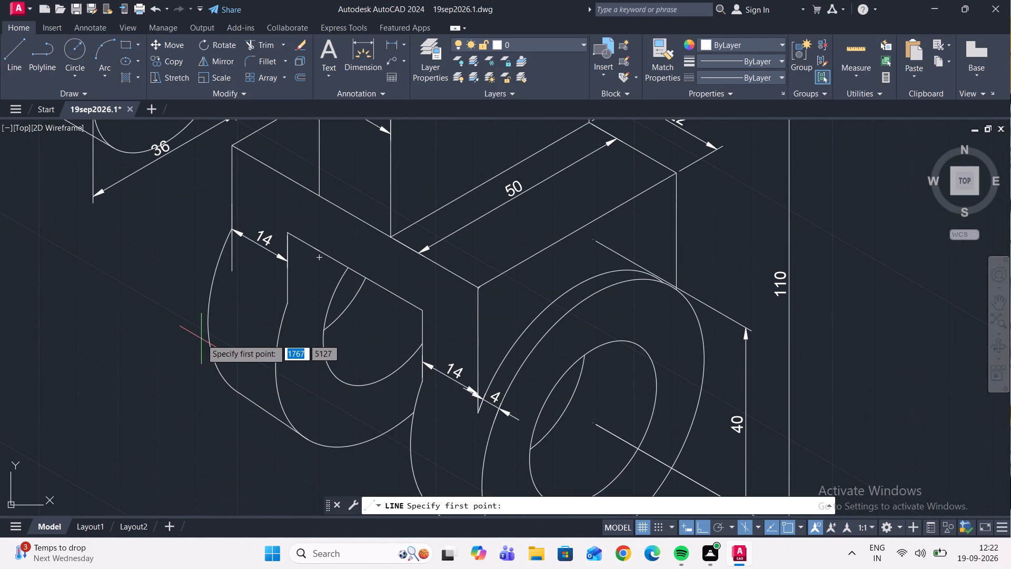
click(201, 335)
click(297, 379)
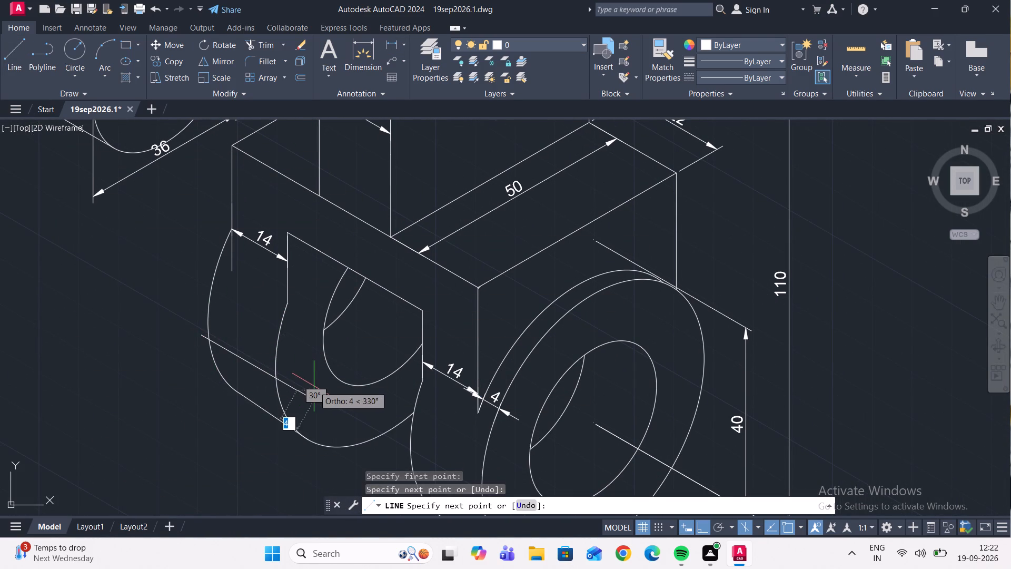
key(Escape)
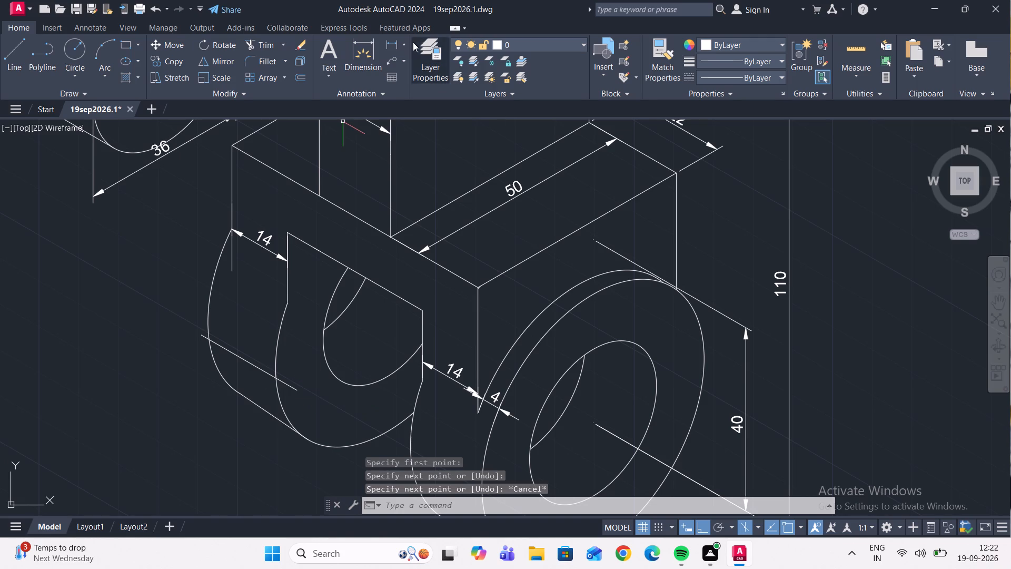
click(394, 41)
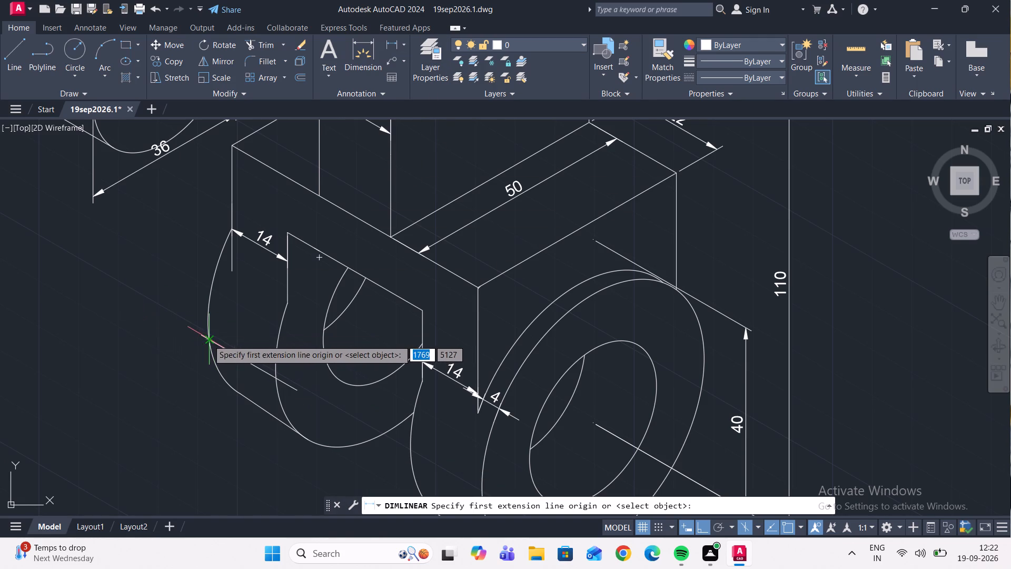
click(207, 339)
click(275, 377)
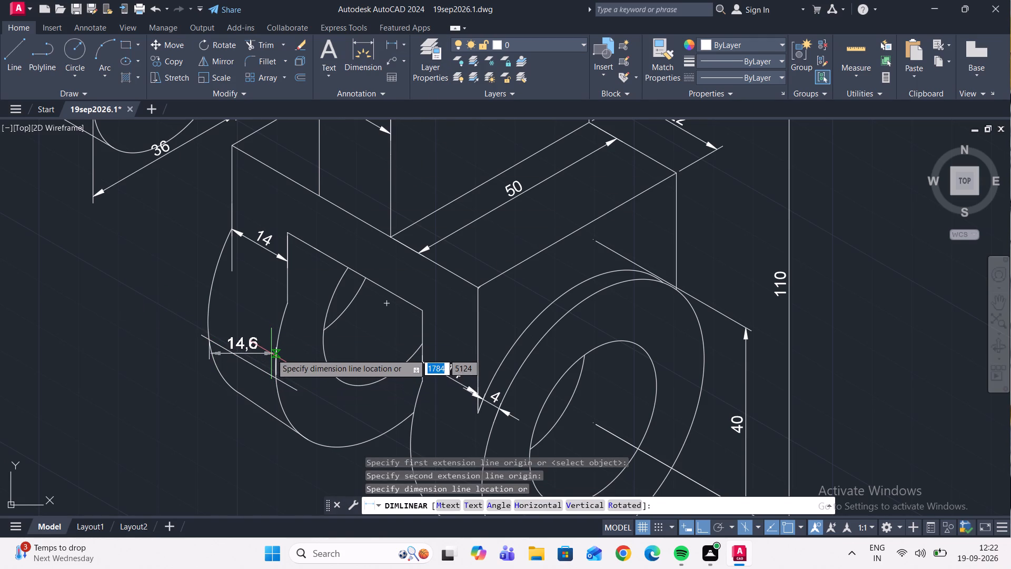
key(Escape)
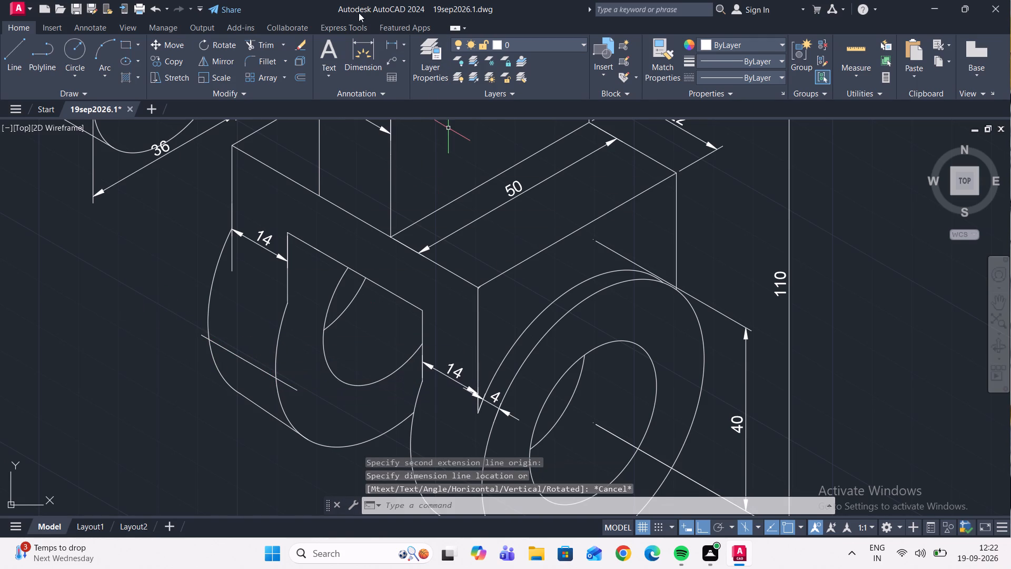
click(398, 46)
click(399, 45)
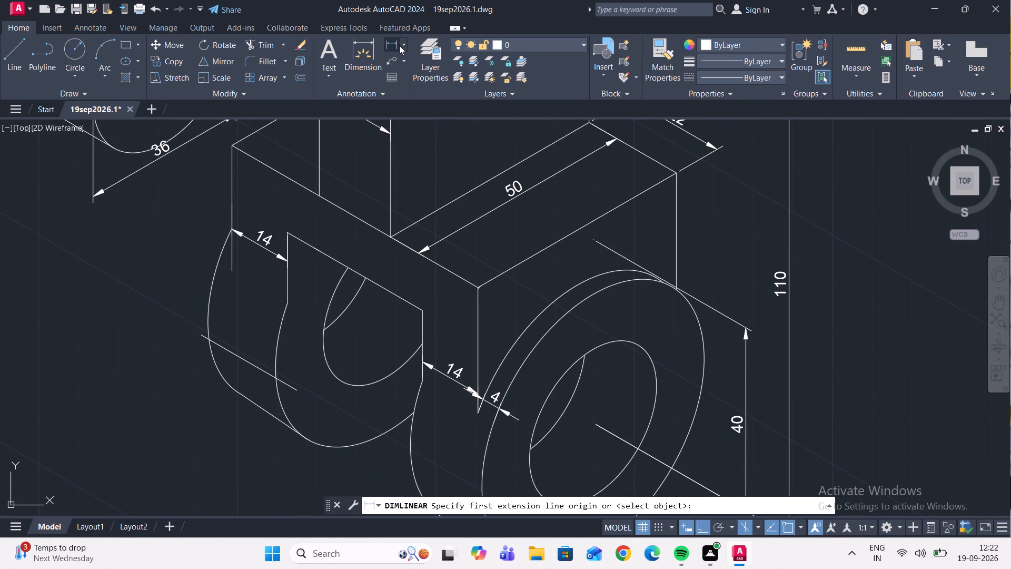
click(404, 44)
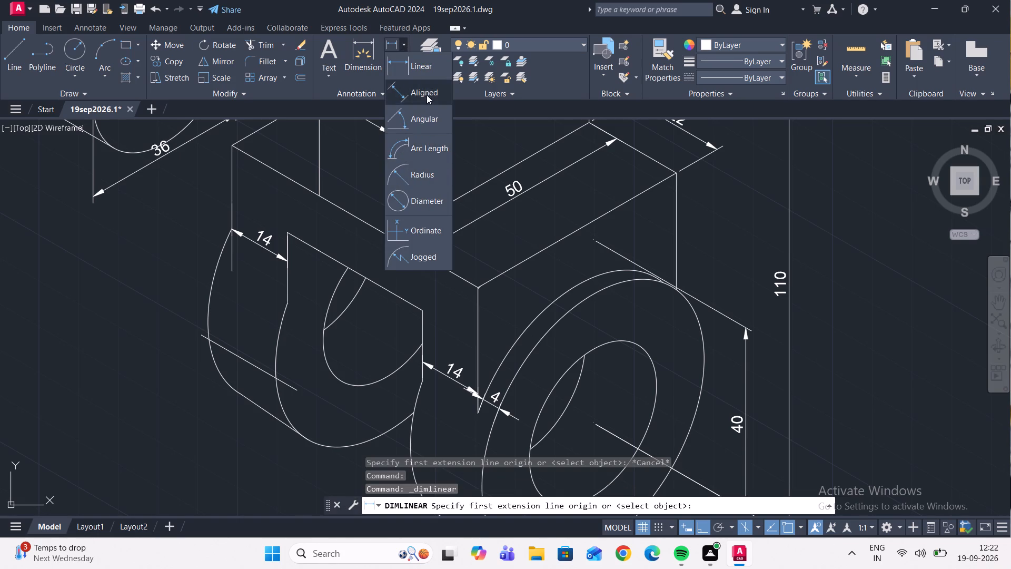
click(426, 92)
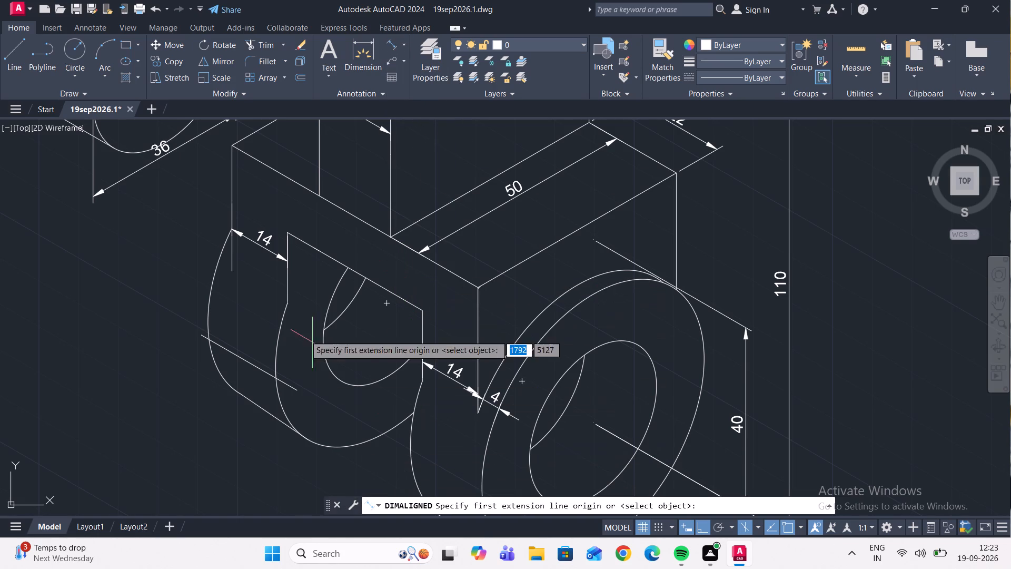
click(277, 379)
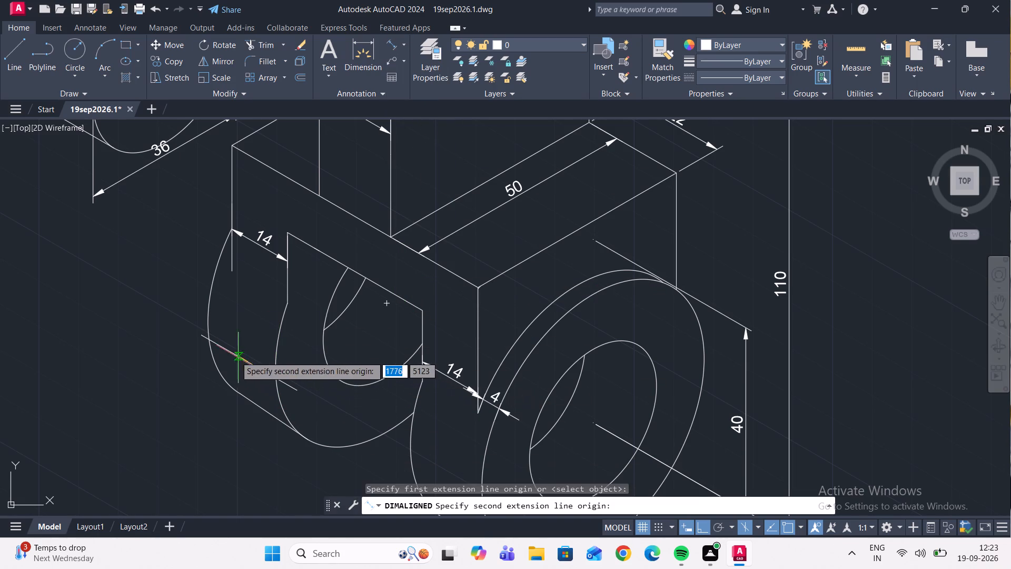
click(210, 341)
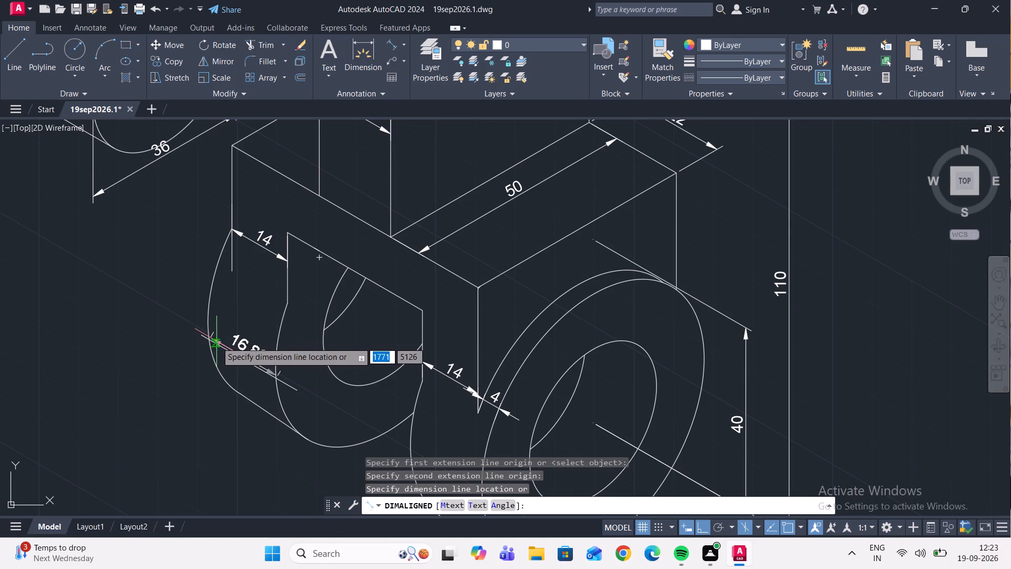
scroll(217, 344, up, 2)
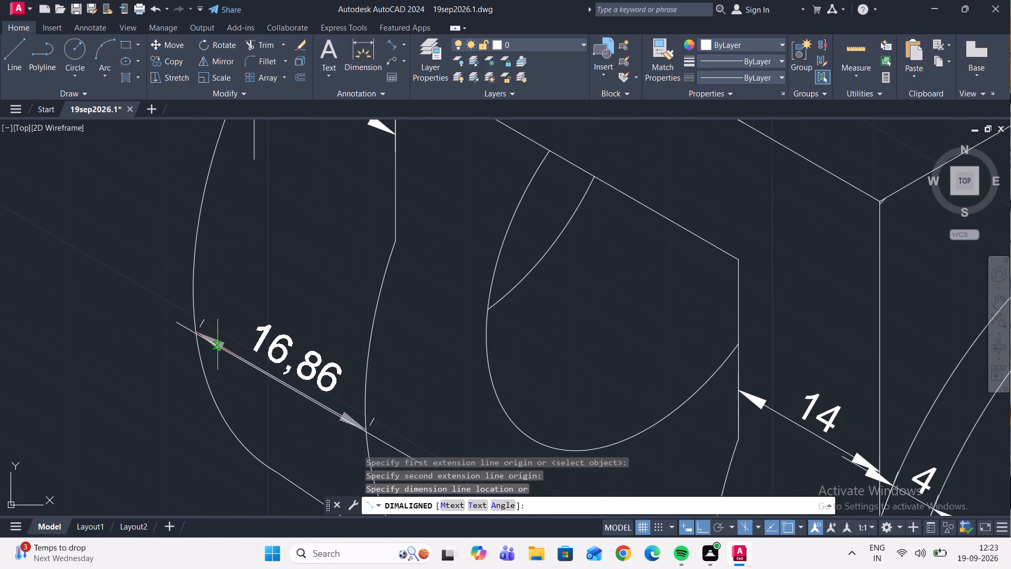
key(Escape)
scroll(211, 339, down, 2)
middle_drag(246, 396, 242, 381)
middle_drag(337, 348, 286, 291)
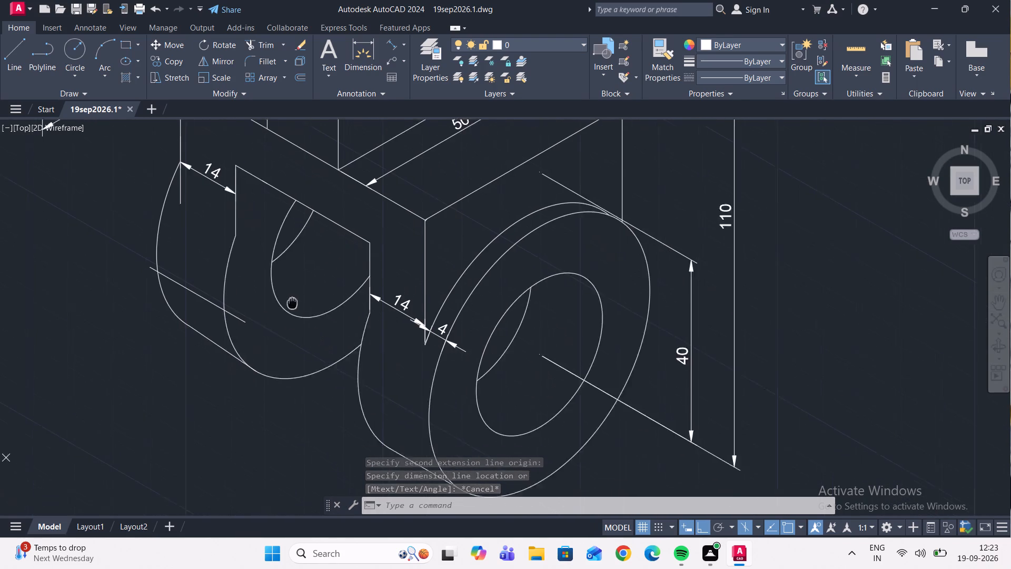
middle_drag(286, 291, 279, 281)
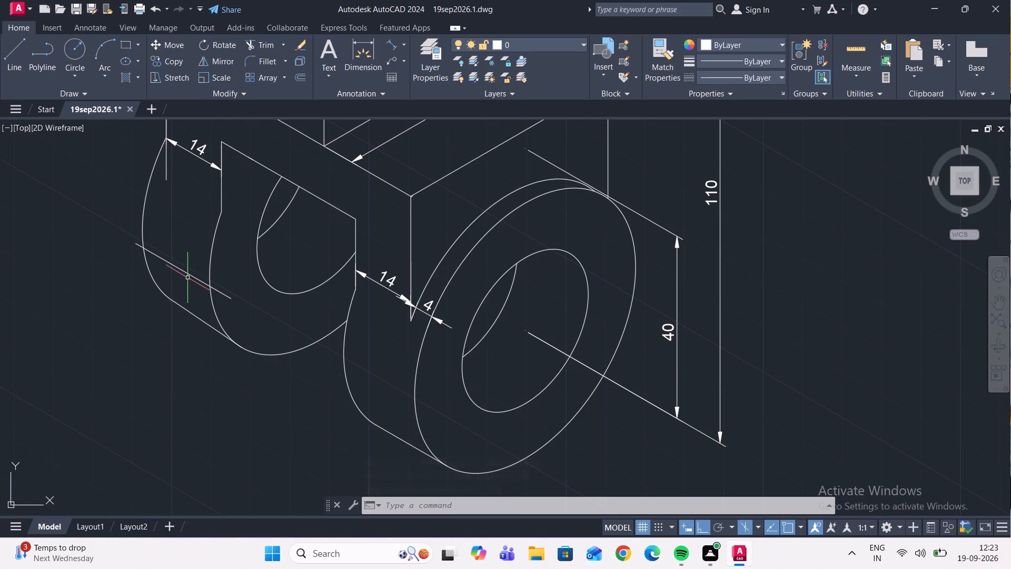
Delete the isometric guide line crossing the lower rear lug's curved edges.
click(188, 274)
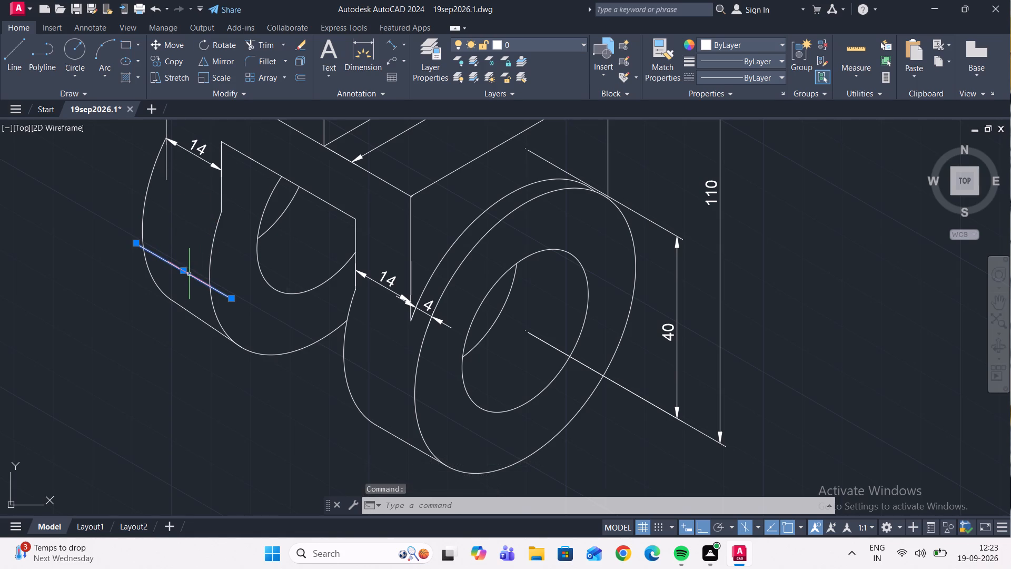
key(Delete)
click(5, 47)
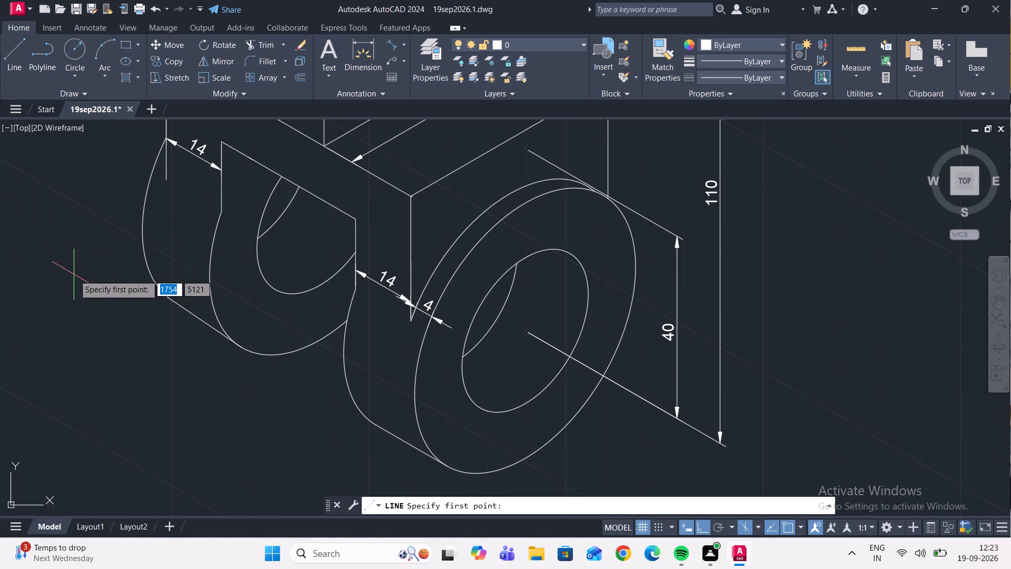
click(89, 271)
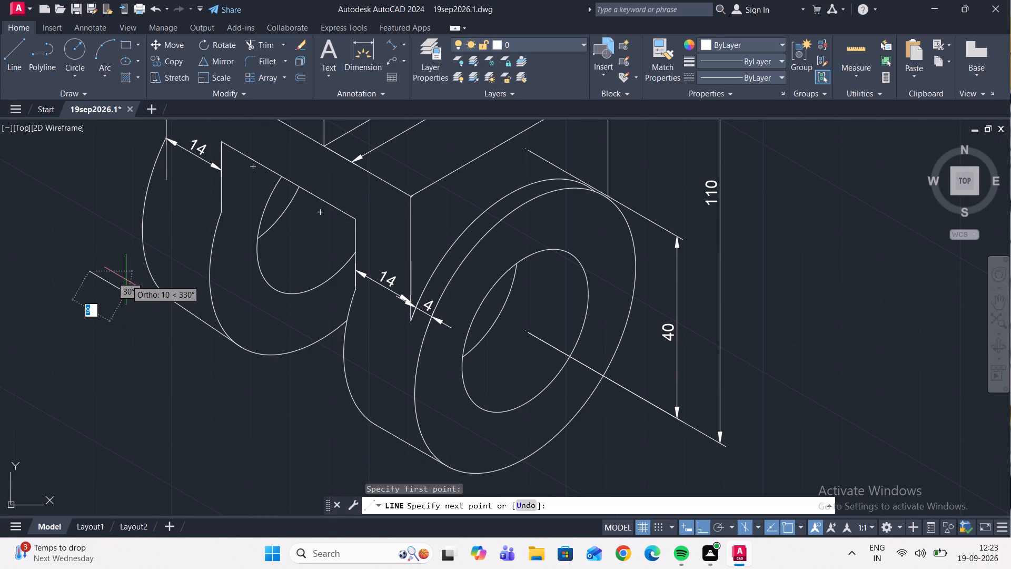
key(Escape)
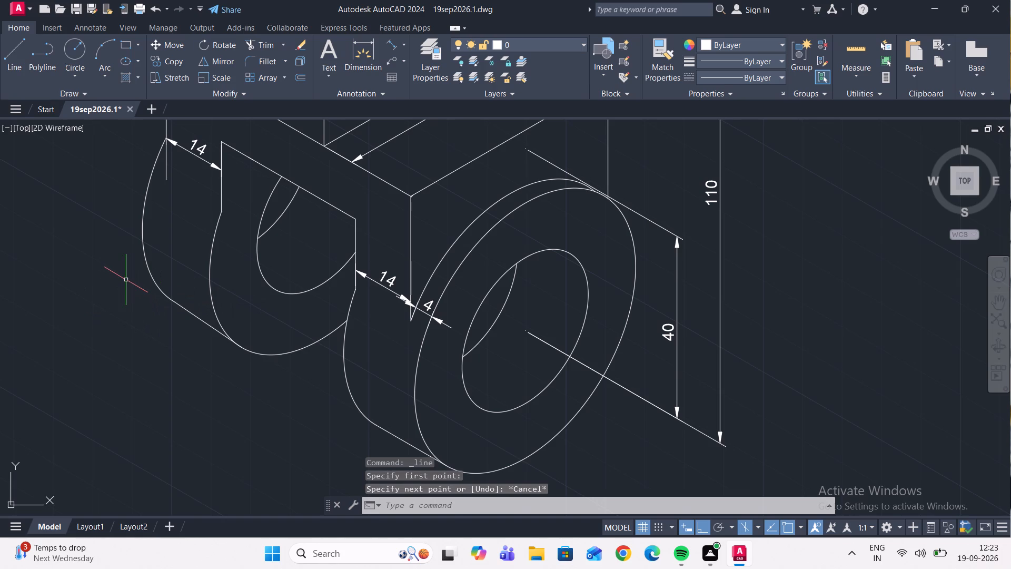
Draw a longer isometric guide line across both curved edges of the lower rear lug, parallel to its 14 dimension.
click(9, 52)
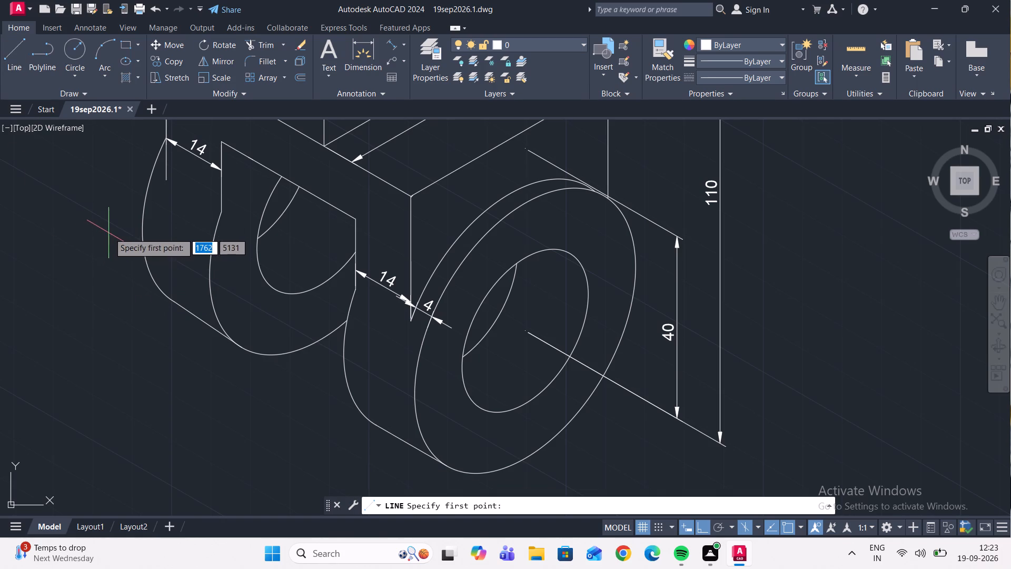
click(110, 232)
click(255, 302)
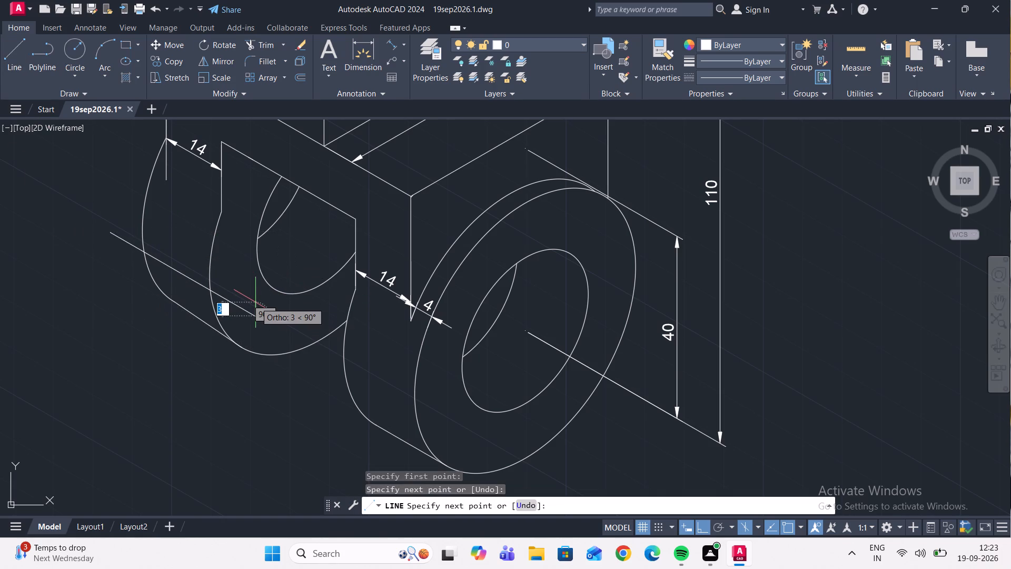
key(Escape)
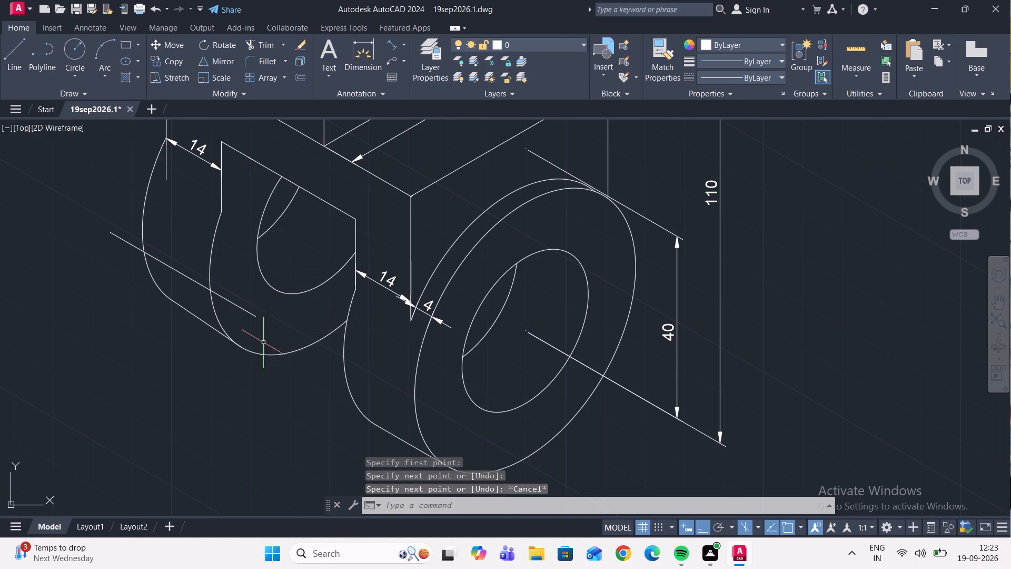
Measure the distance between the lower rear lug's two curved edges at the guide line using an aligned dimension preview.
click(395, 47)
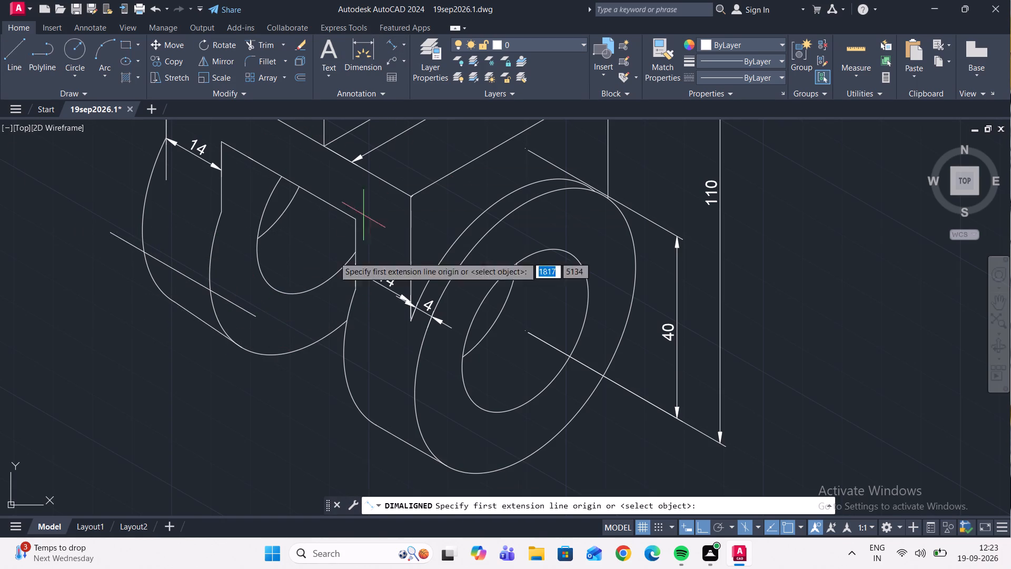
click(209, 291)
click(142, 253)
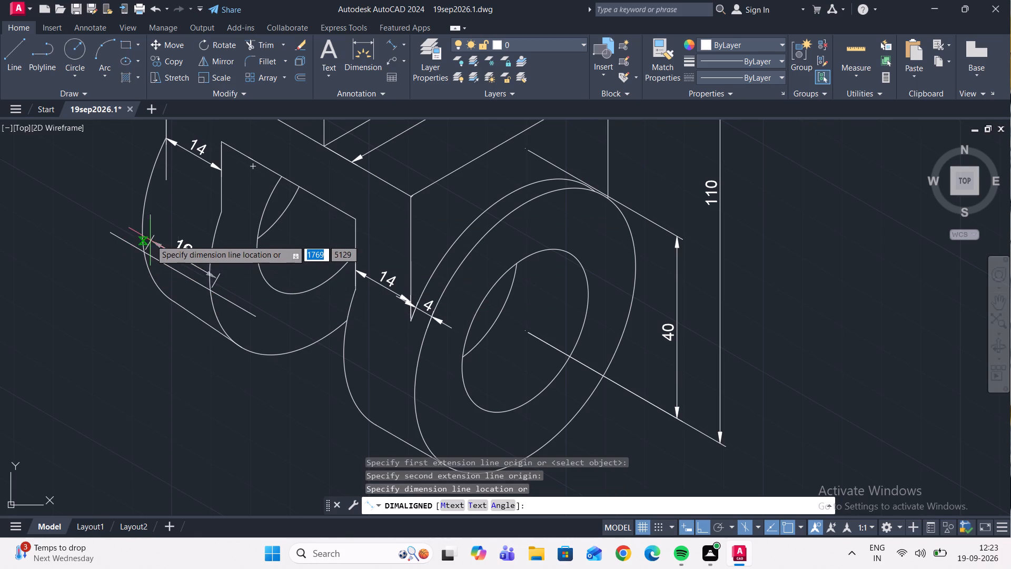
scroll(161, 234, up, 2)
scroll(154, 243, down, 2)
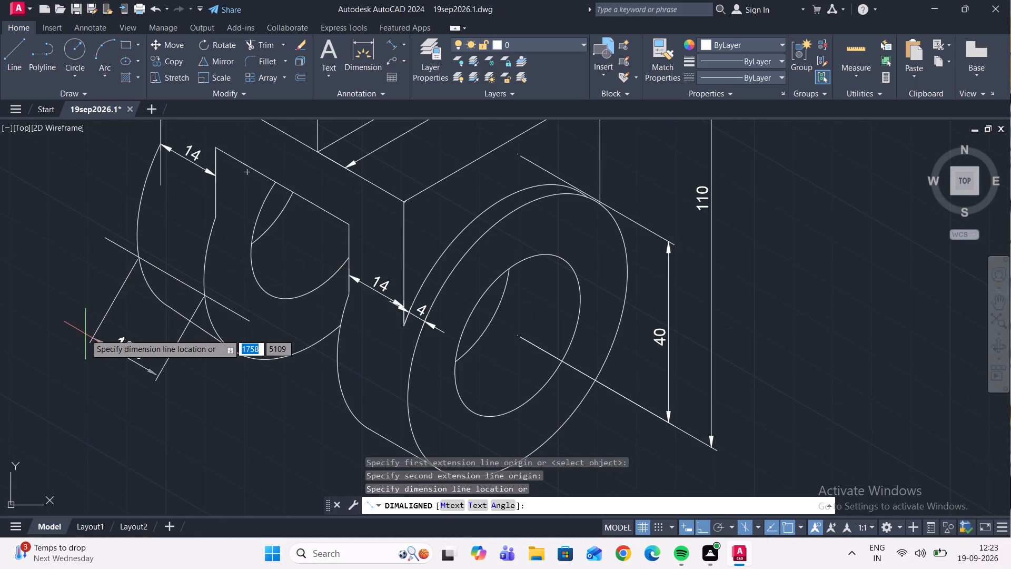
key(Escape)
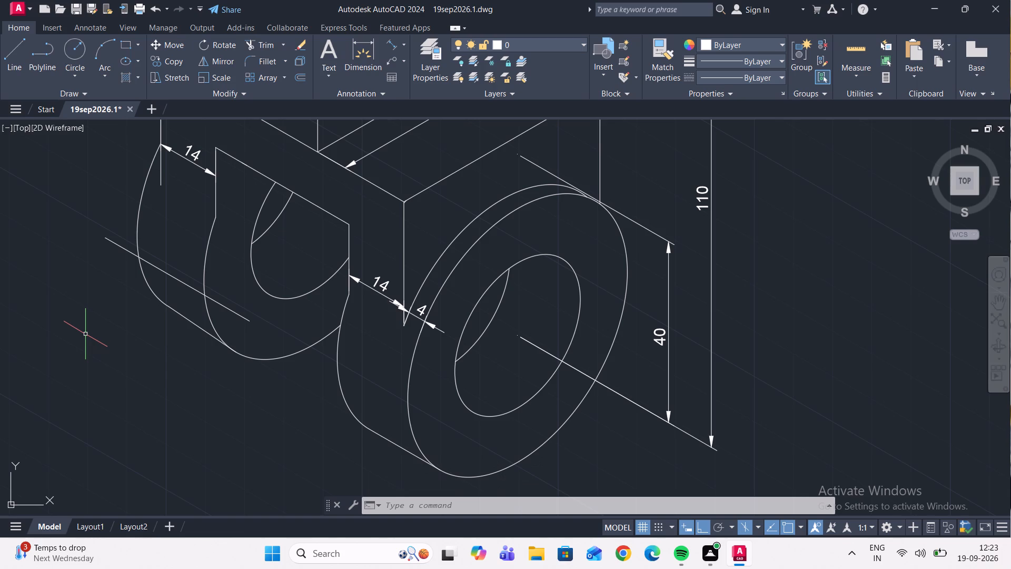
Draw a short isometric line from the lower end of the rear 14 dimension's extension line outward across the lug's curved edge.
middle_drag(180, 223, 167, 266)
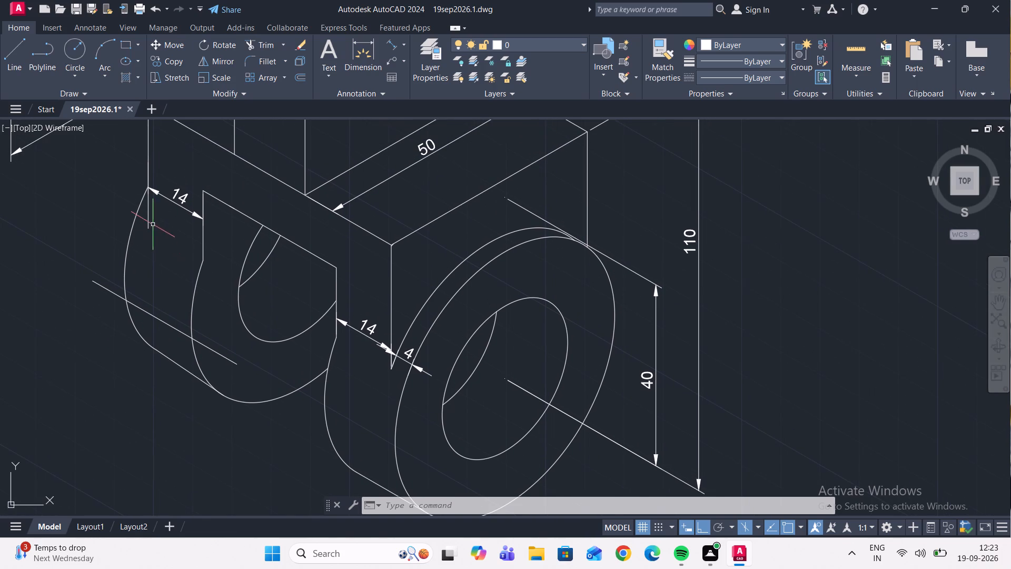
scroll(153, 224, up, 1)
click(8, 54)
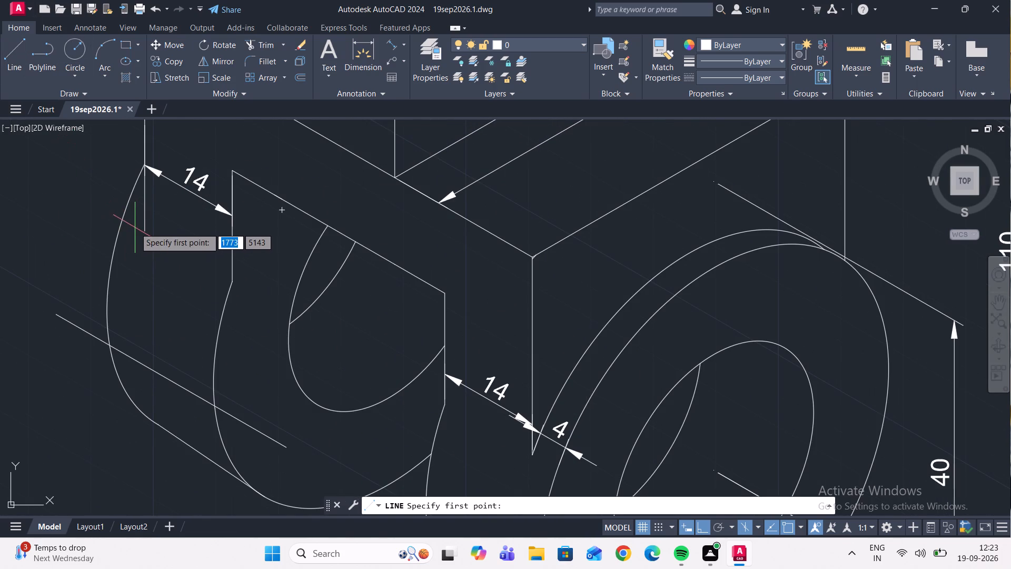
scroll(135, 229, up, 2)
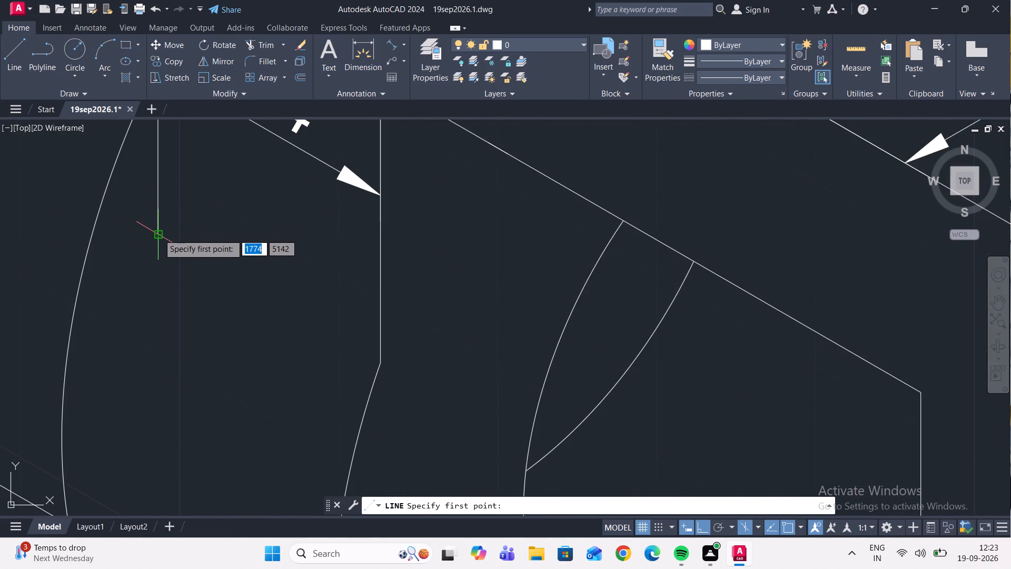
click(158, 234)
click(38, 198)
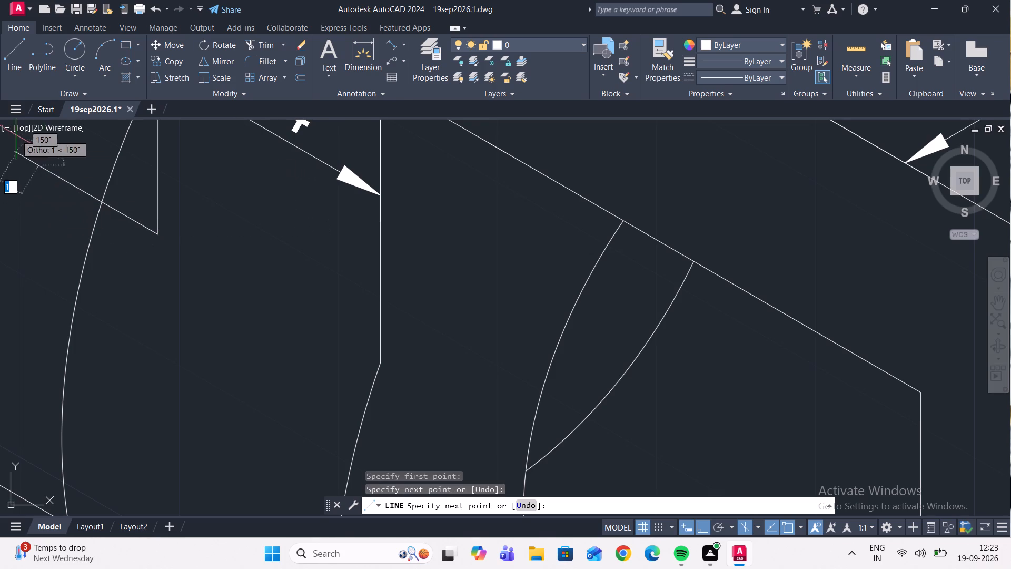
Measure the distance from the extension line's lower end to the rear lug's outer curve using an aligned dimension preview.
click(388, 42)
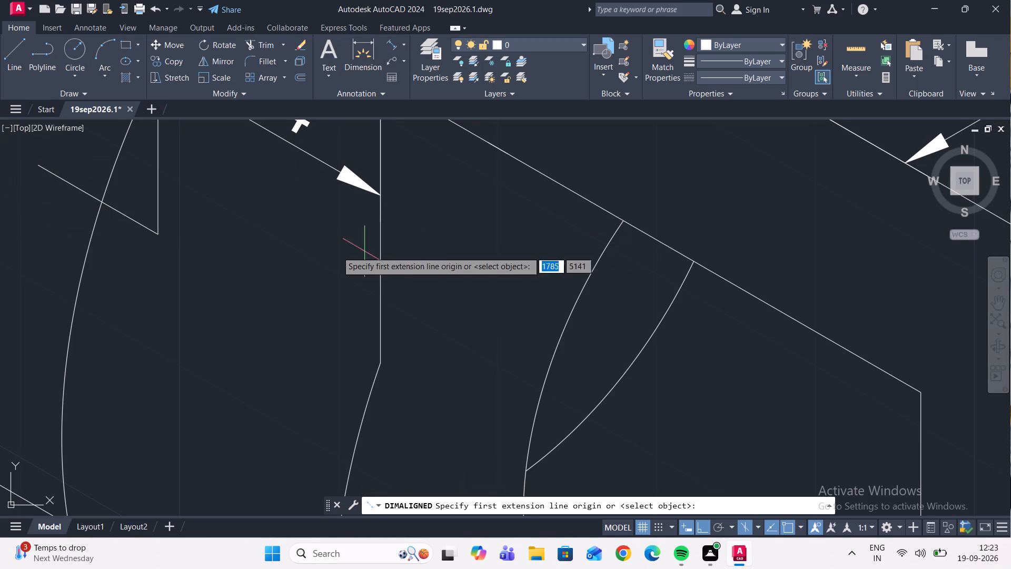
click(156, 231)
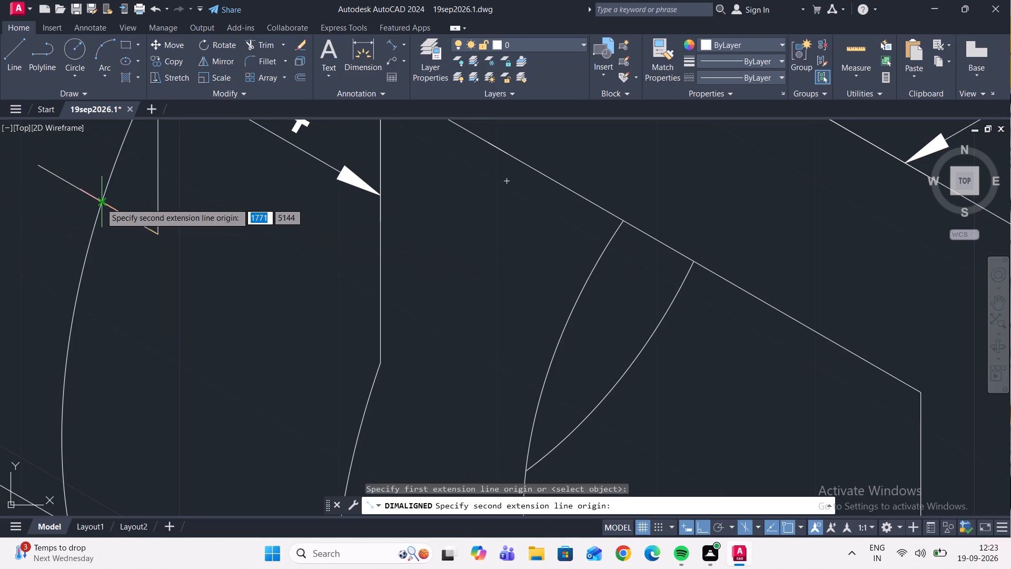
click(101, 203)
scroll(123, 266, down, 2)
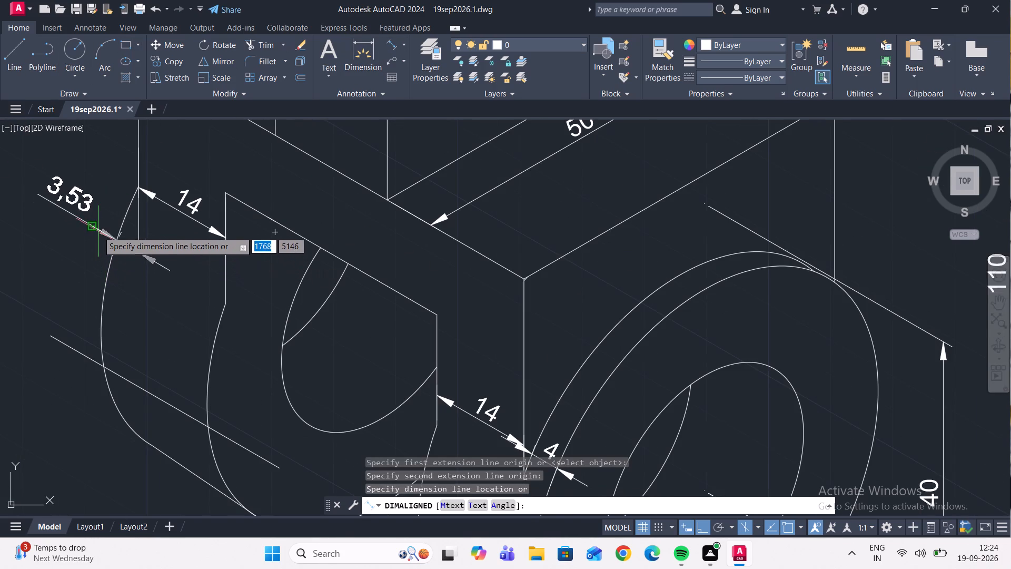
scroll(98, 231, up, 2)
scroll(98, 231, down, 2)
key(Escape)
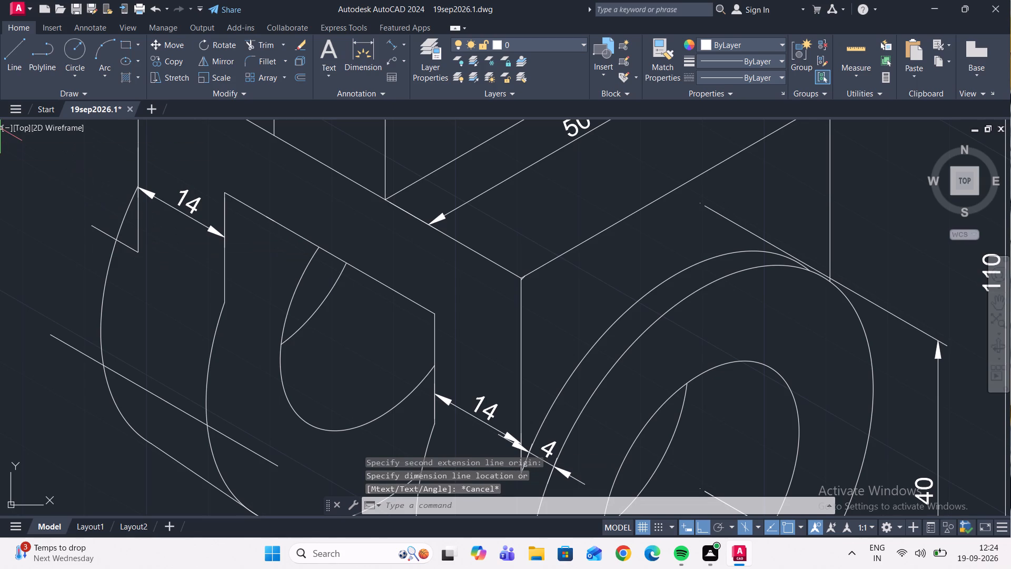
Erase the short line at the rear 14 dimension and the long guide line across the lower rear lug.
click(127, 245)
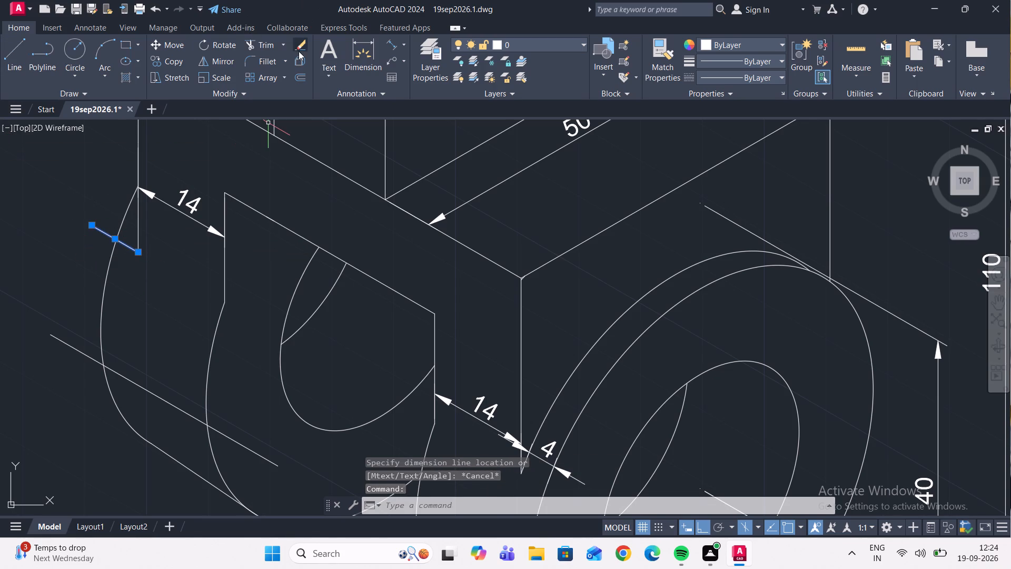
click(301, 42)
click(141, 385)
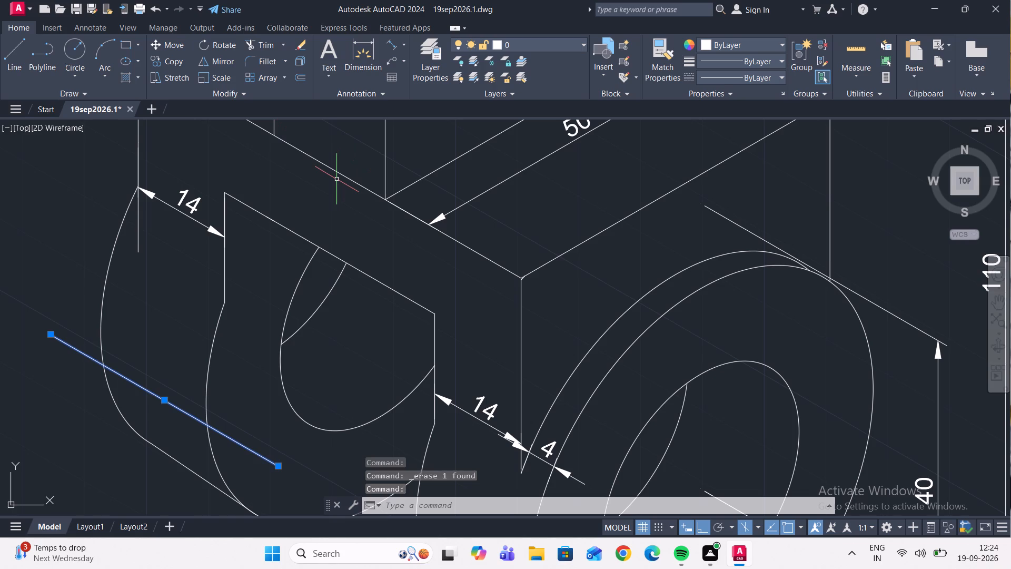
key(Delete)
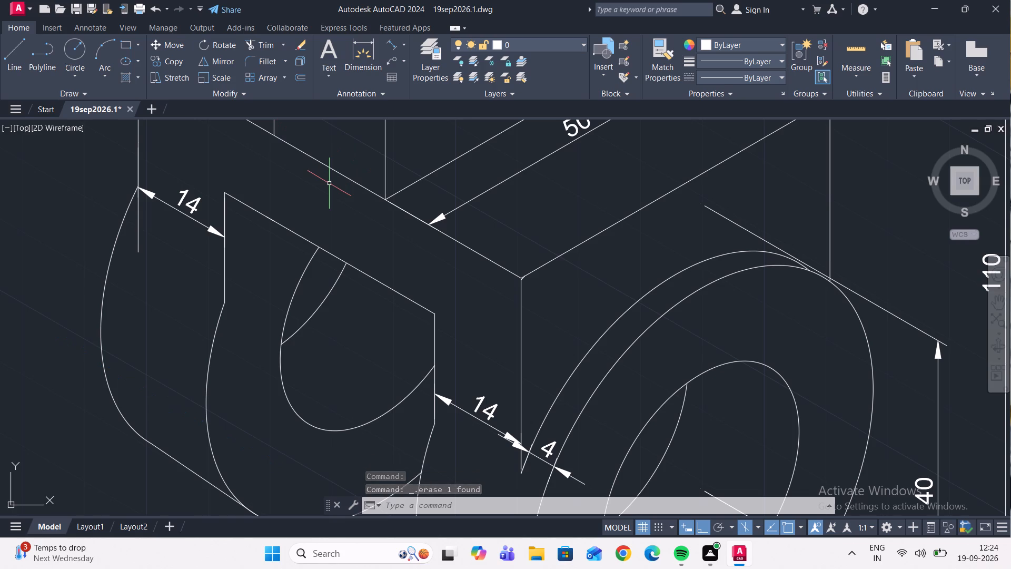
Move the 36 dimension below the small front lug slightly farther away from the lug.
scroll(290, 213, down, 2)
middle_drag(277, 224, 236, 184)
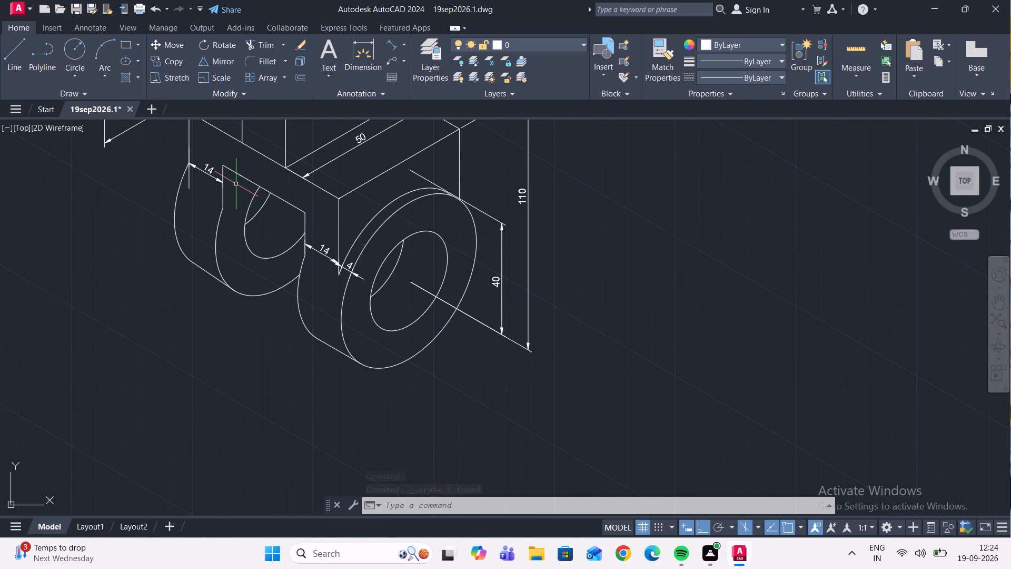
middle_drag(308, 268, 305, 400)
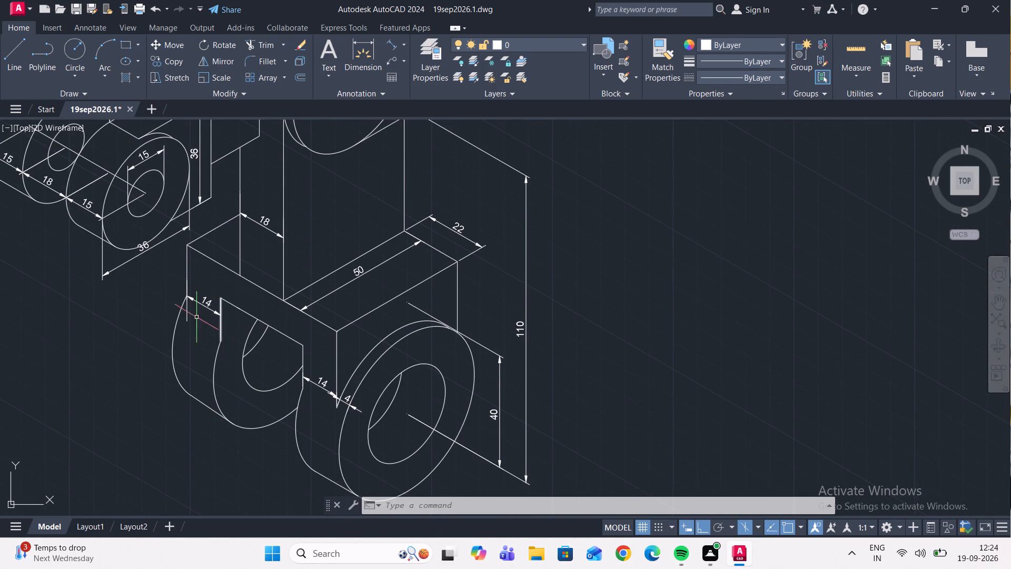
scroll(152, 253, up, 2)
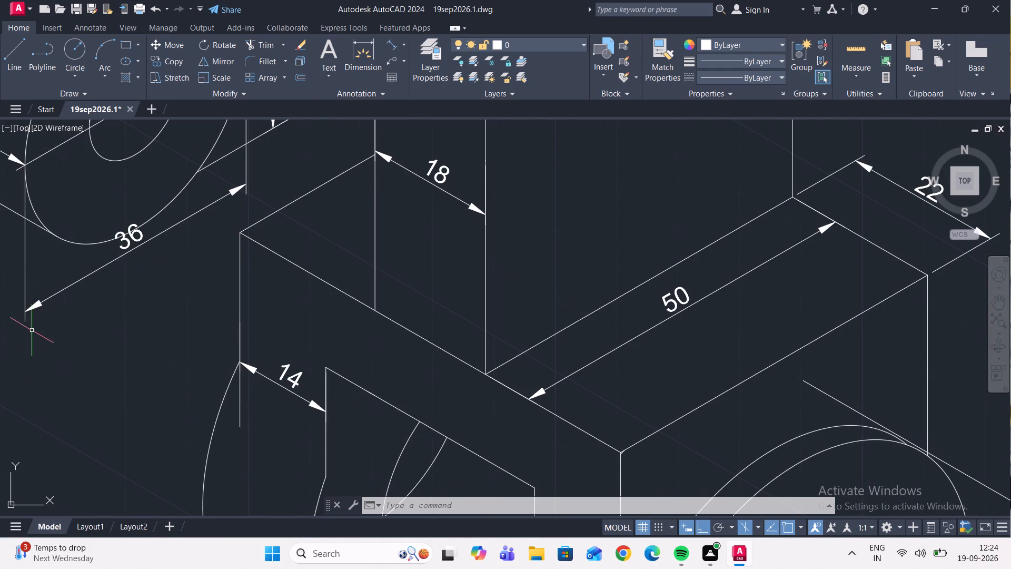
click(34, 305)
click(27, 313)
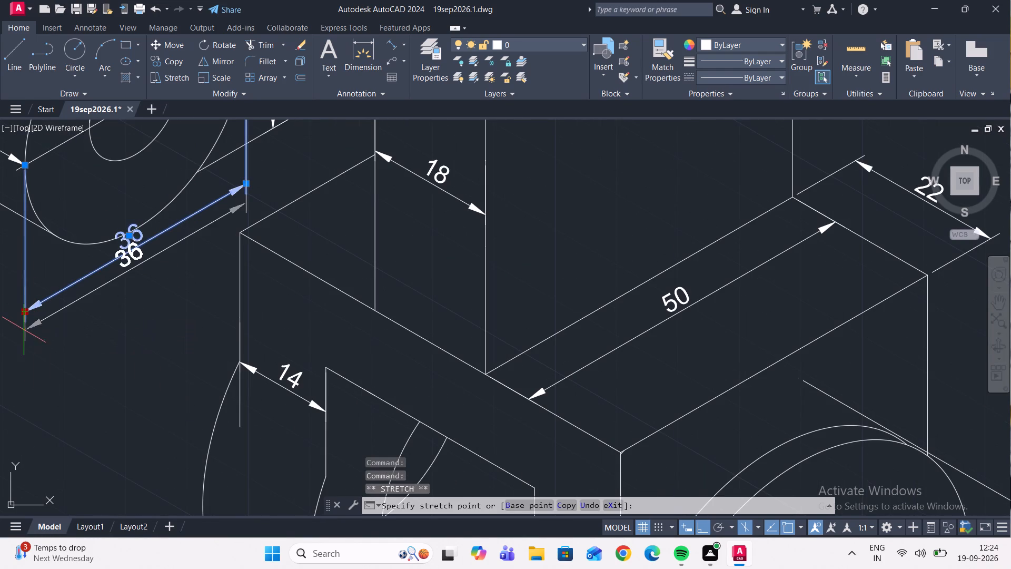
click(24, 332)
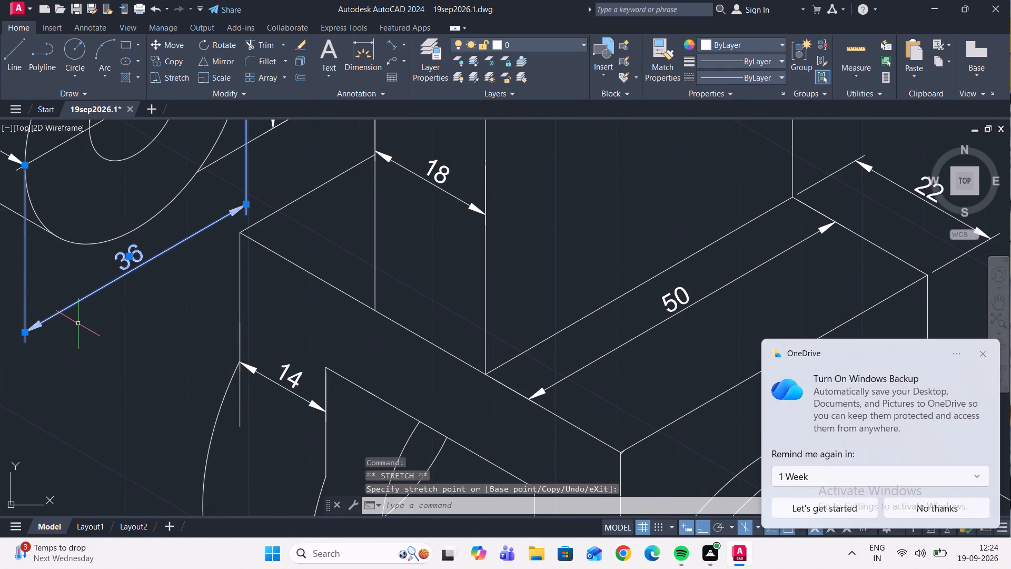
key(Escape)
Measure the vertical distance from the block's upper front edge to the top edge of the fork opening using an aligned dimension preview.
scroll(64, 225, down, 2)
middle_drag(67, 233, 91, 260)
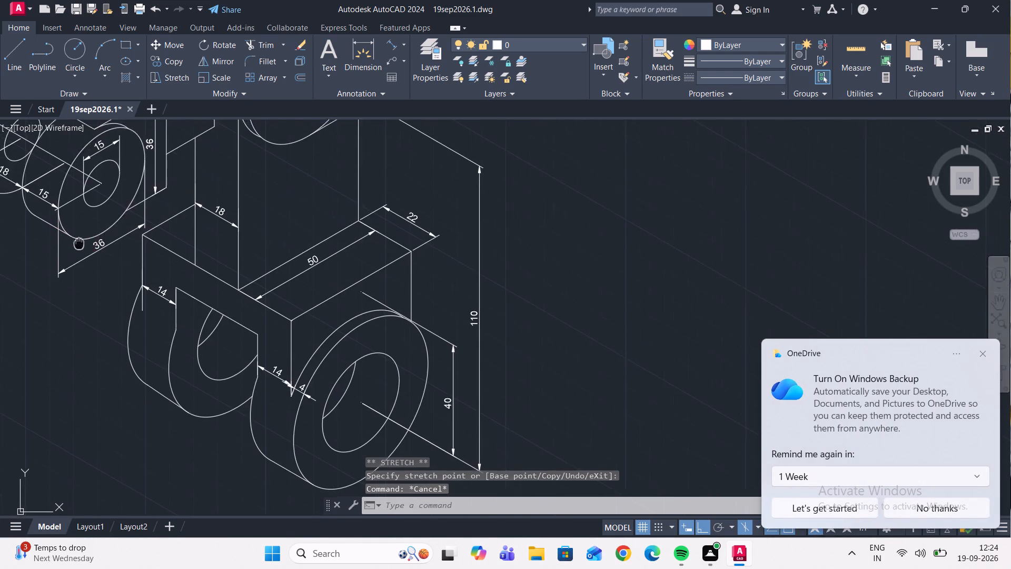
middle_drag(91, 260, 103, 266)
middle_drag(131, 317, 111, 284)
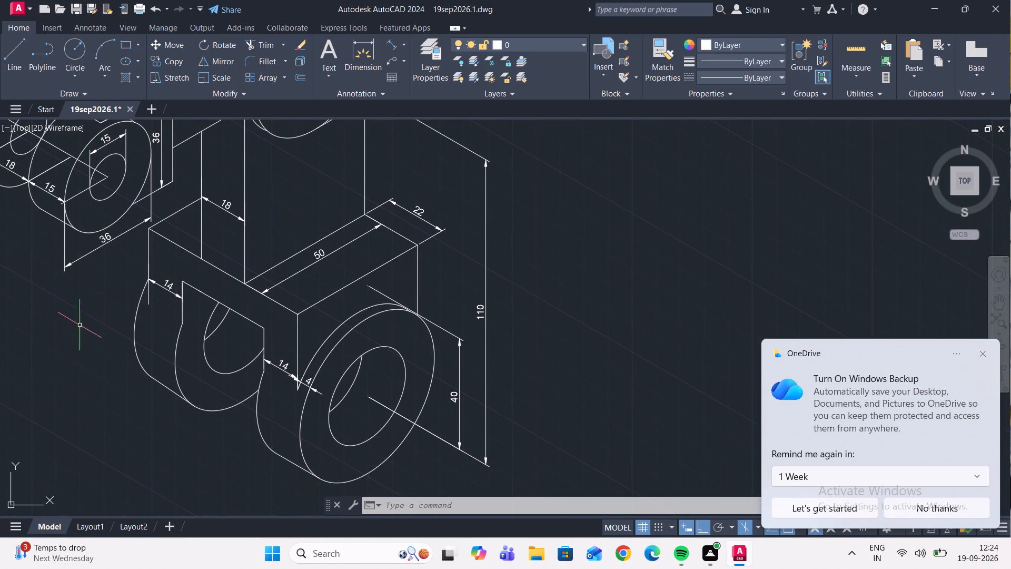
scroll(220, 282, up, 1)
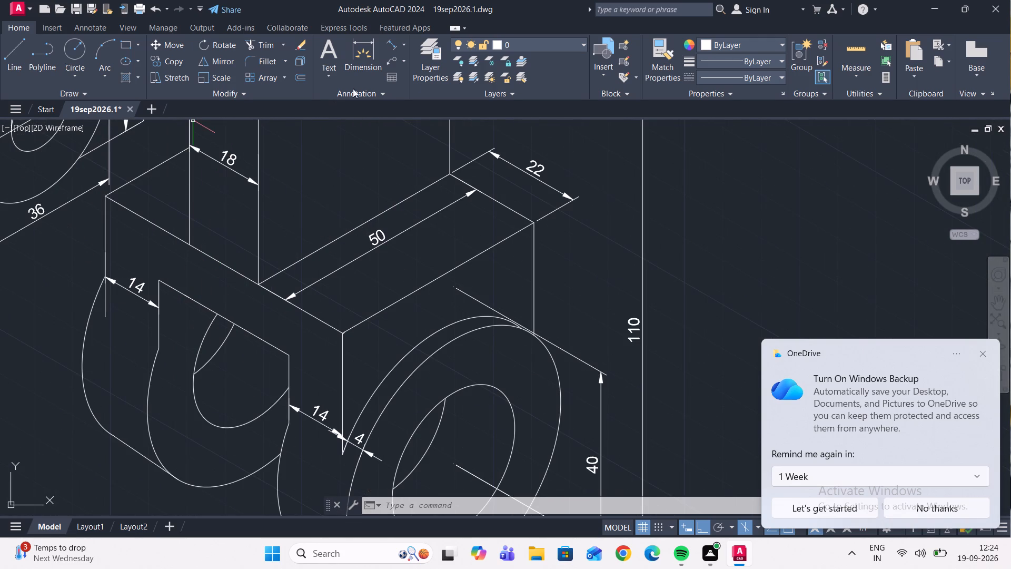
click(392, 41)
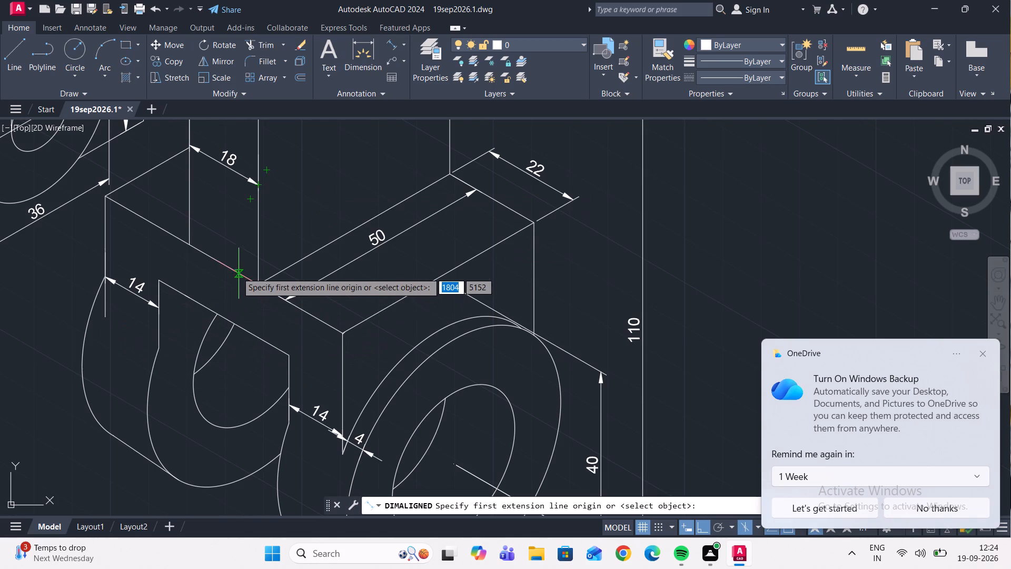
click(225, 264)
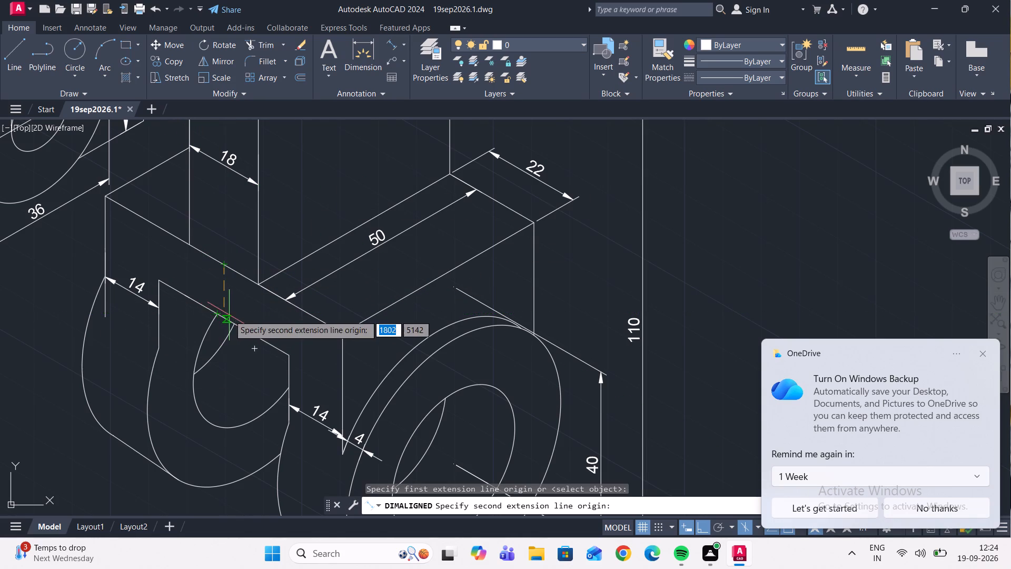
click(224, 318)
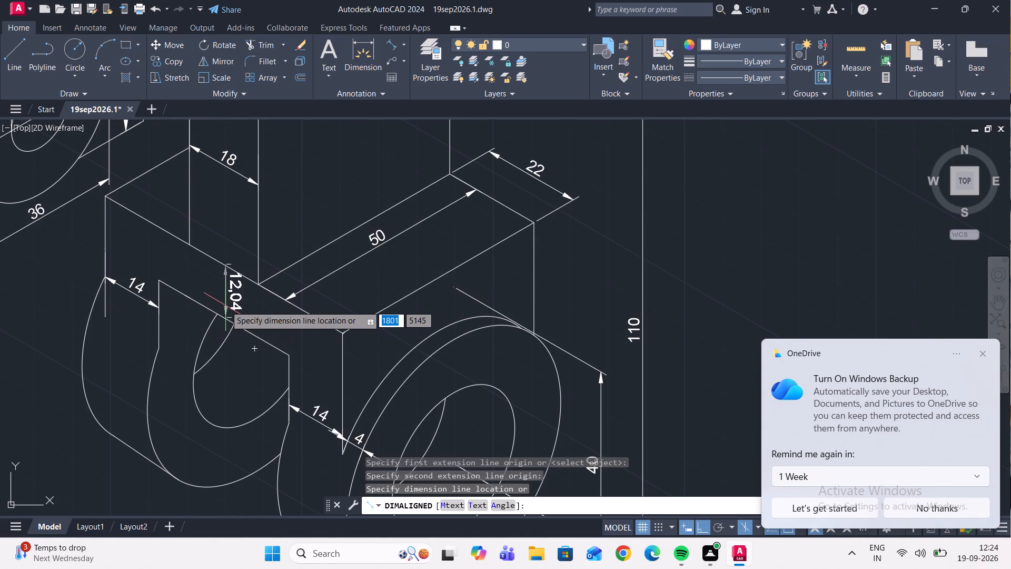
key(Escape)
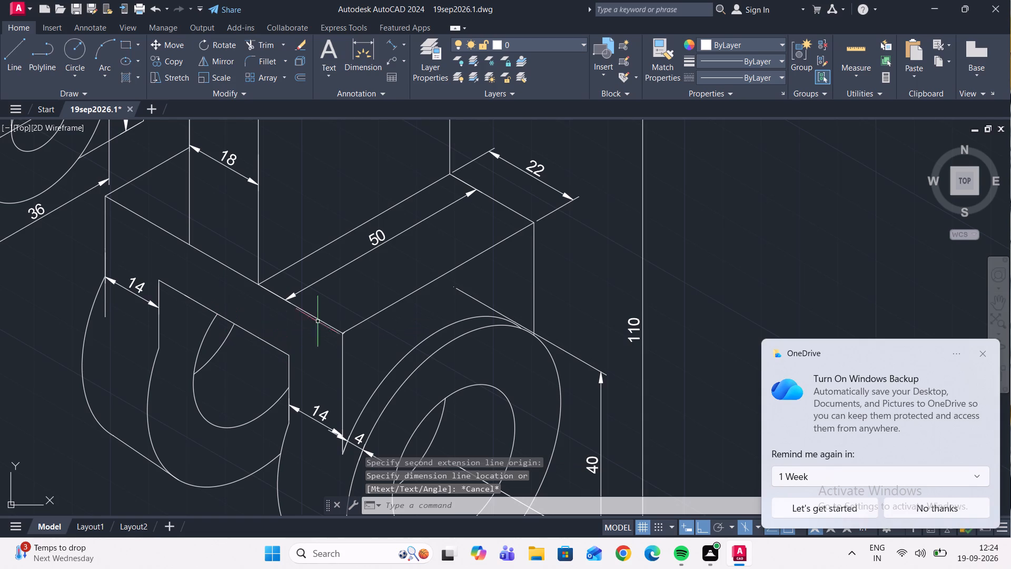
Draw a vertical guide line from the block's upper front edge down past the top edge of the fork opening.
click(22, 52)
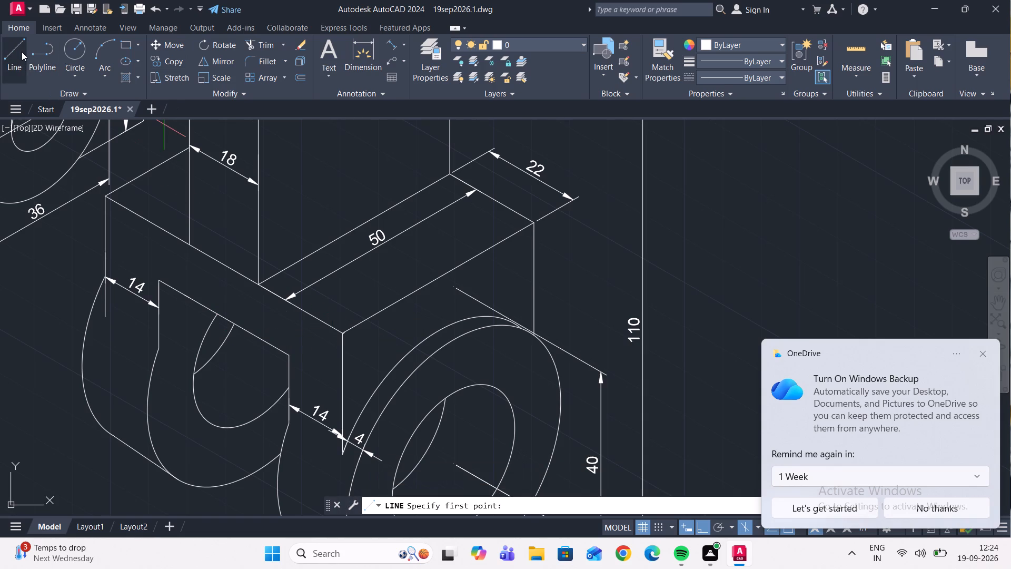
click(221, 264)
scroll(216, 321, up, 3)
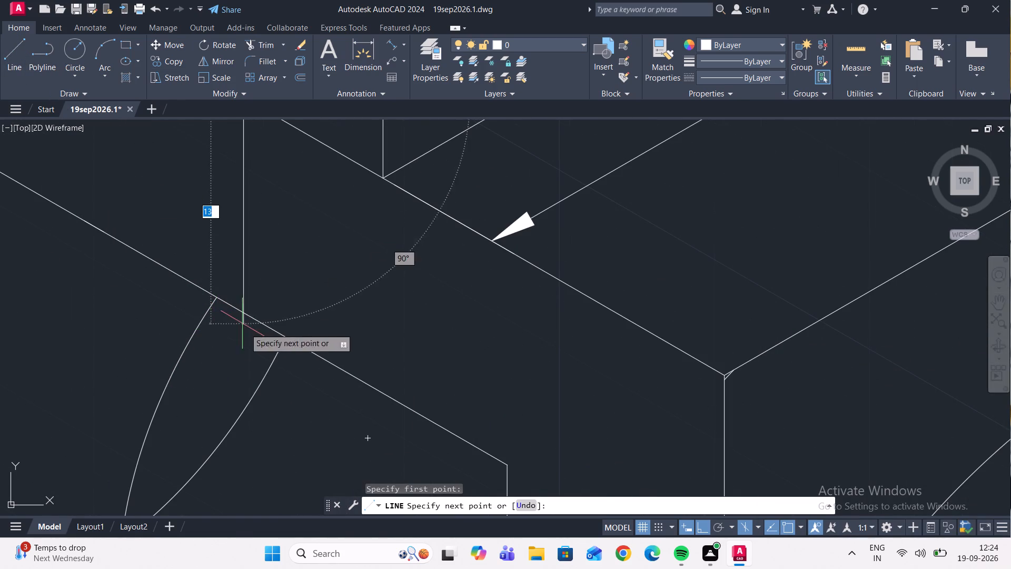
click(241, 349)
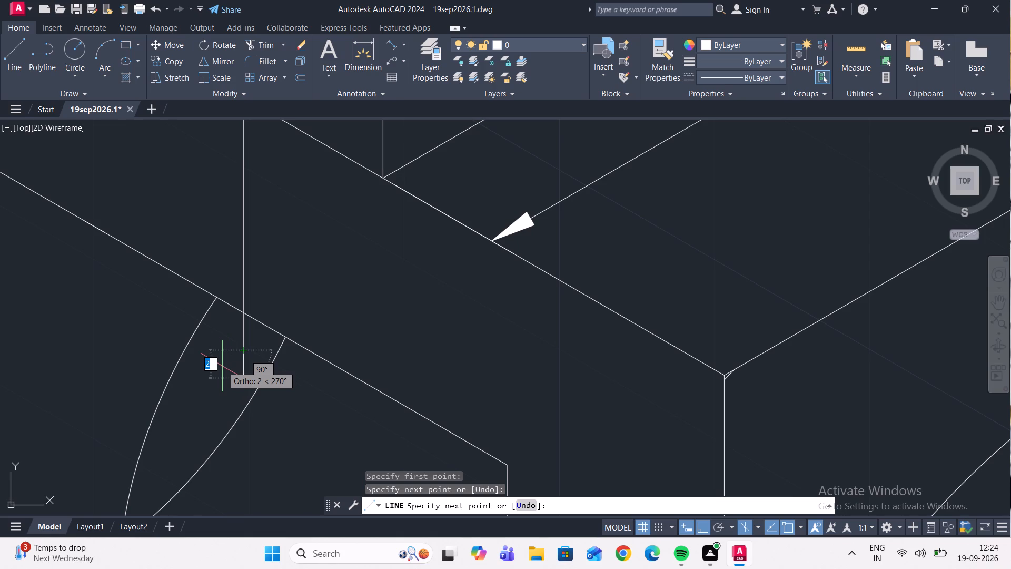
key(Escape)
scroll(264, 306, down, 1)
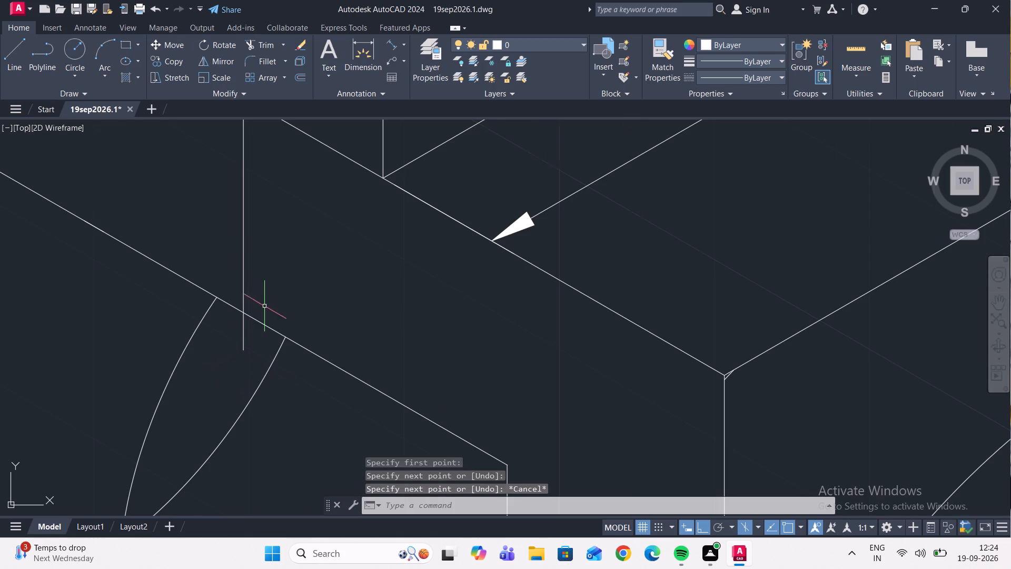
middle_drag(277, 293, 275, 317)
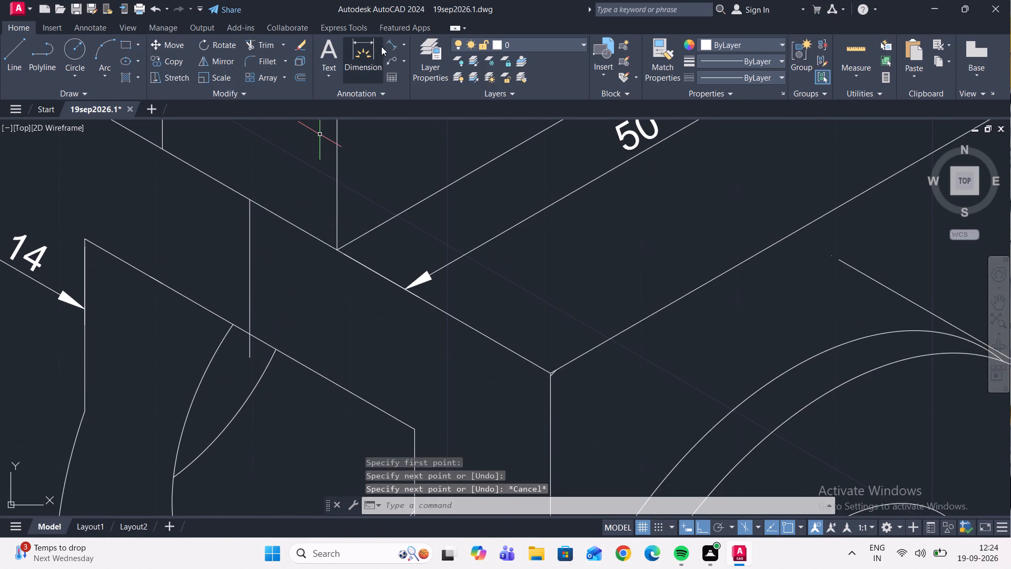
Add a vertical aligned dimension along the guide line, from the block's upper front edge to the fork opening's top edge.
click(389, 44)
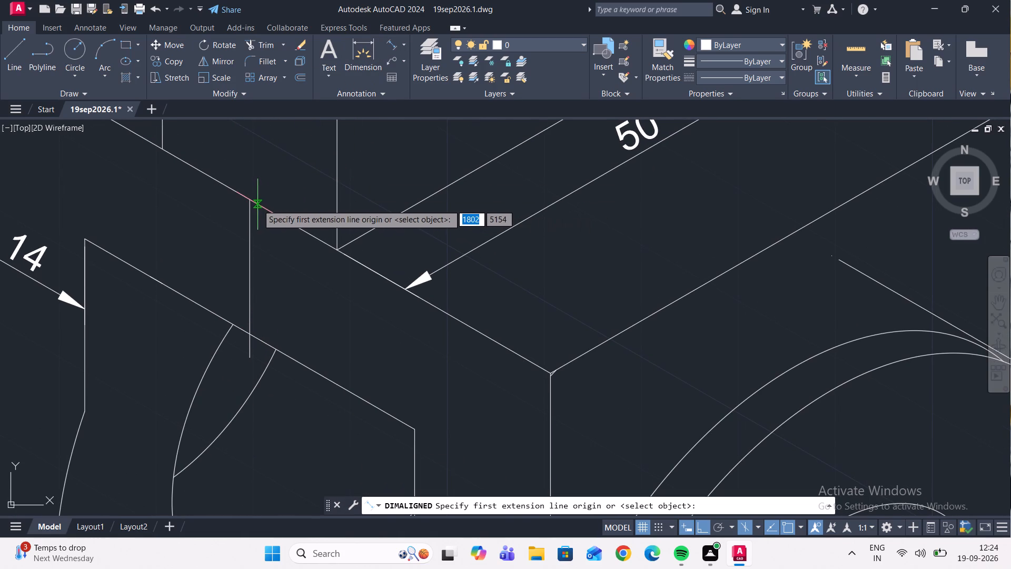
click(250, 201)
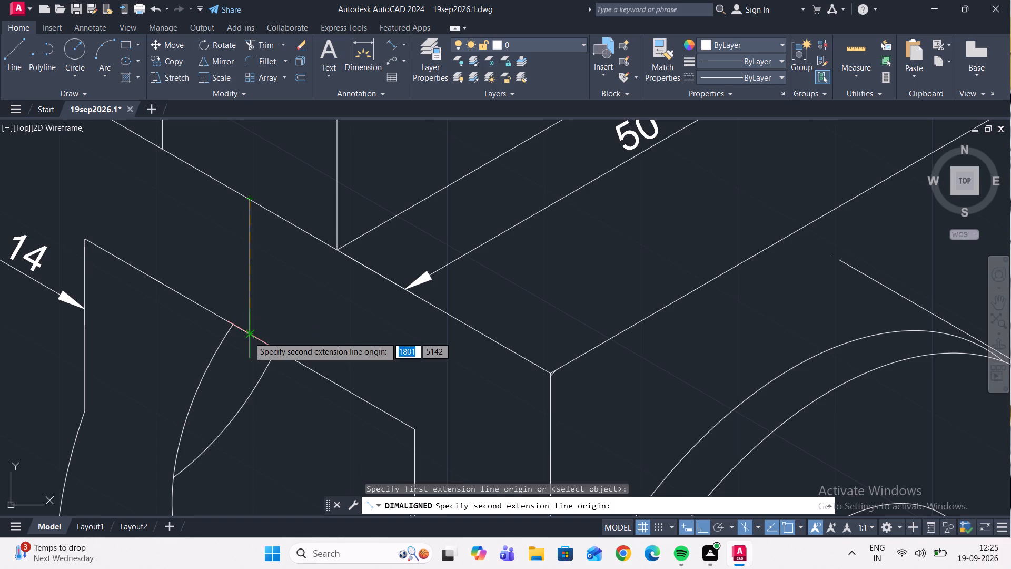
click(249, 337)
click(269, 318)
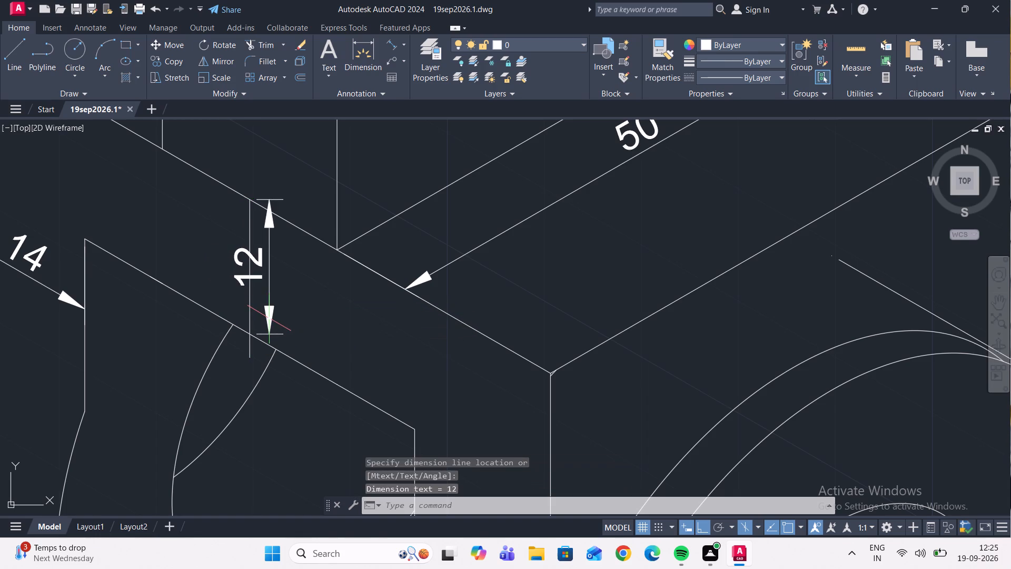
key(Escape)
Erase the vertical guide line running through the new dimension text above the fork opening.
click(249, 306)
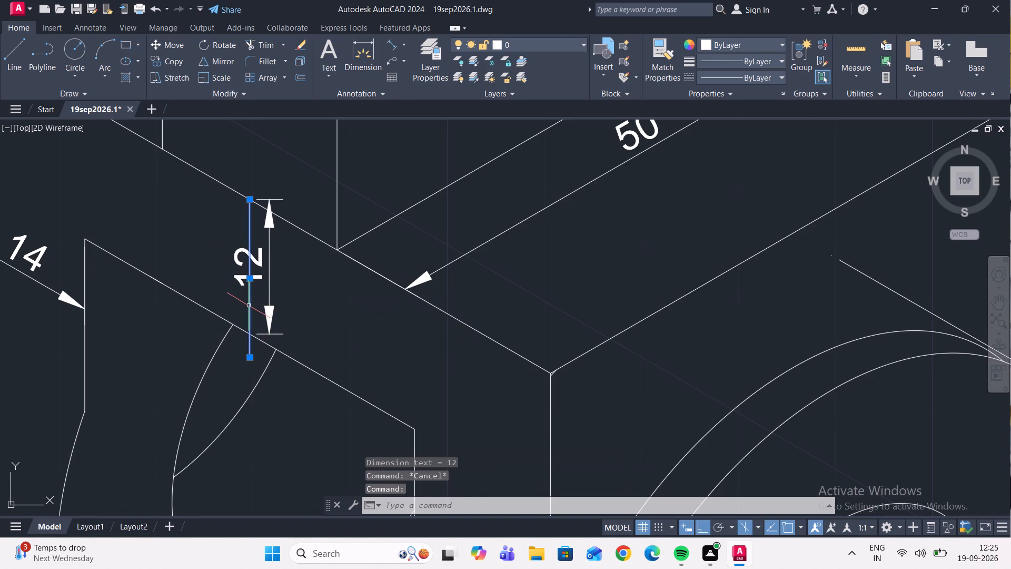
key(Delete)
Oblique the vertical 12 dimension above the fork opening, taking the angle from two points on the opening's top edge.
click(277, 293)
click(258, 280)
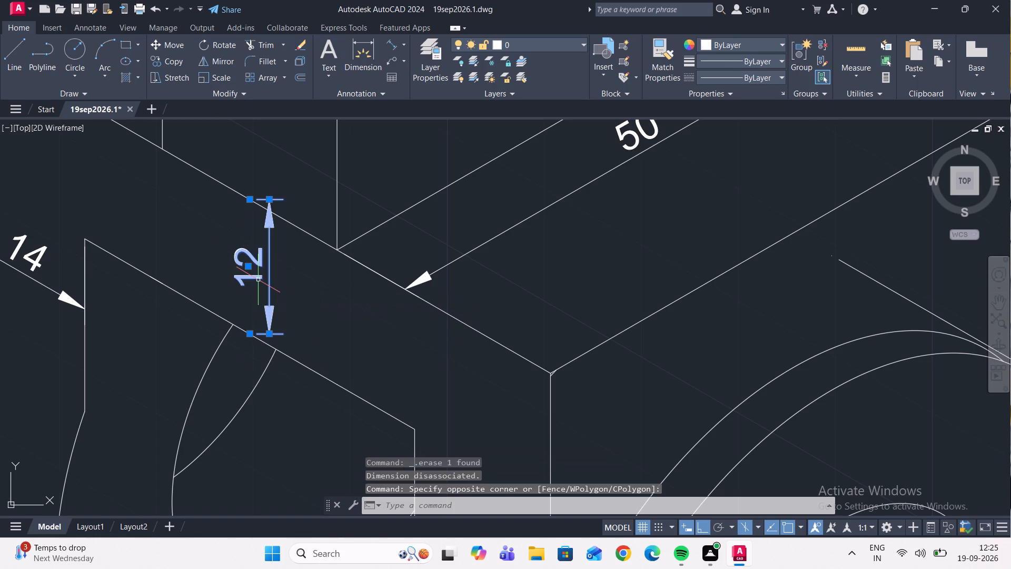
text(dimed)
key(Return)
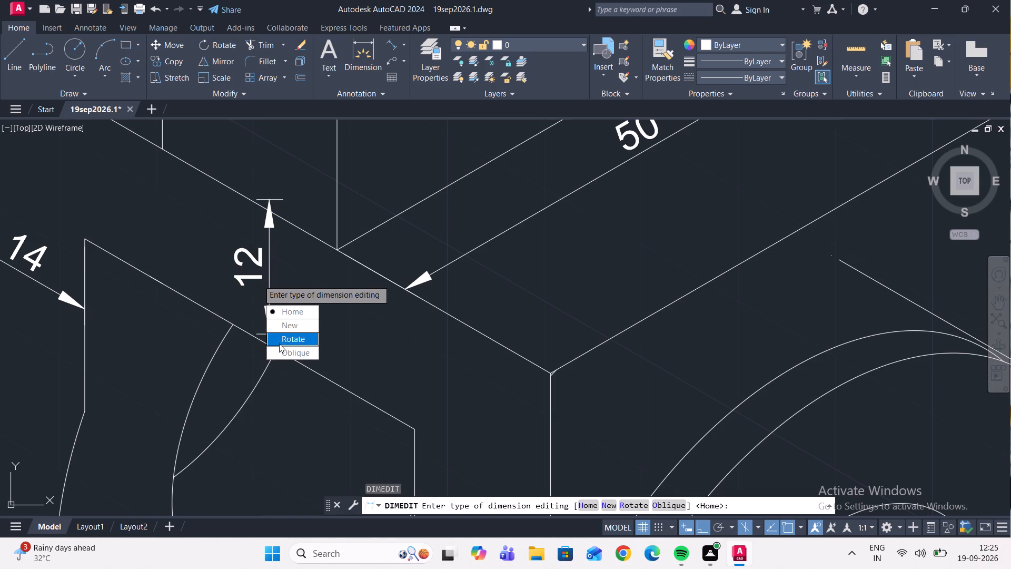
drag(282, 350, 258, 280)
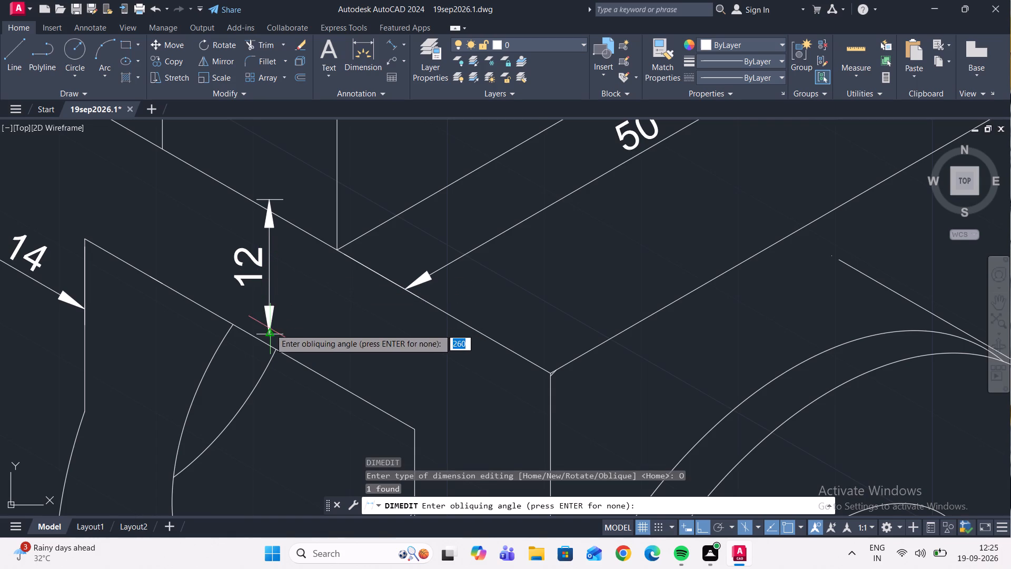
click(312, 370)
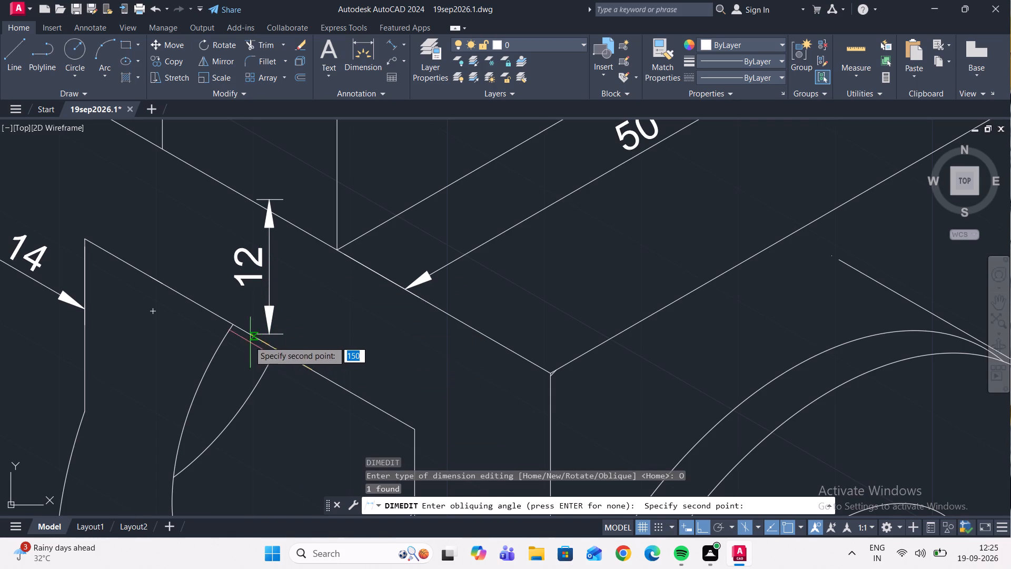
click(246, 332)
scroll(302, 307, down, 2)
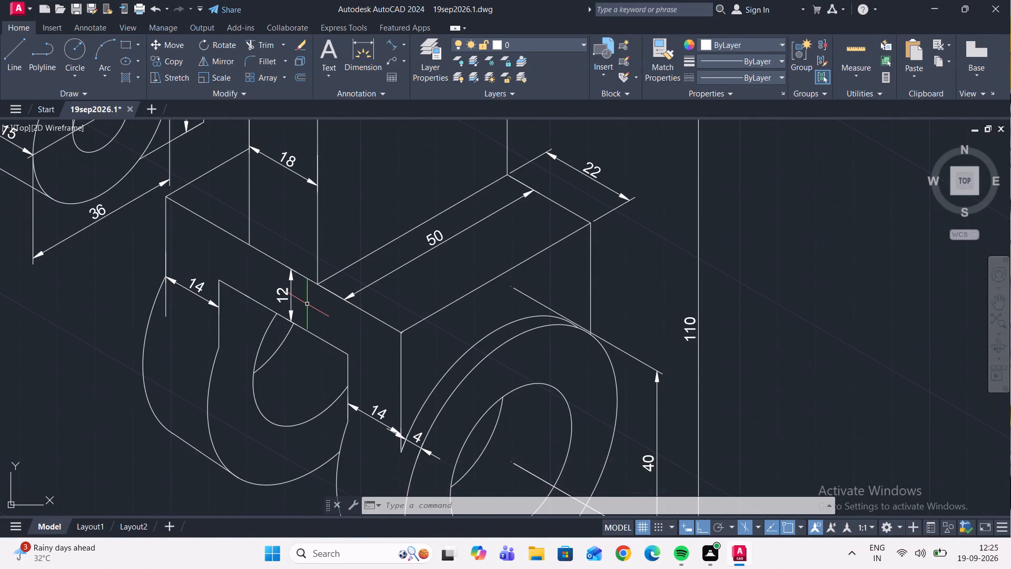
Examine the bracket's block, fork, front lugs and upper boss for dimensions still missing or needing adjustment.
middle_drag(319, 377, 259, 351)
scroll(260, 347, down, 1)
middle_drag(269, 350, 232, 449)
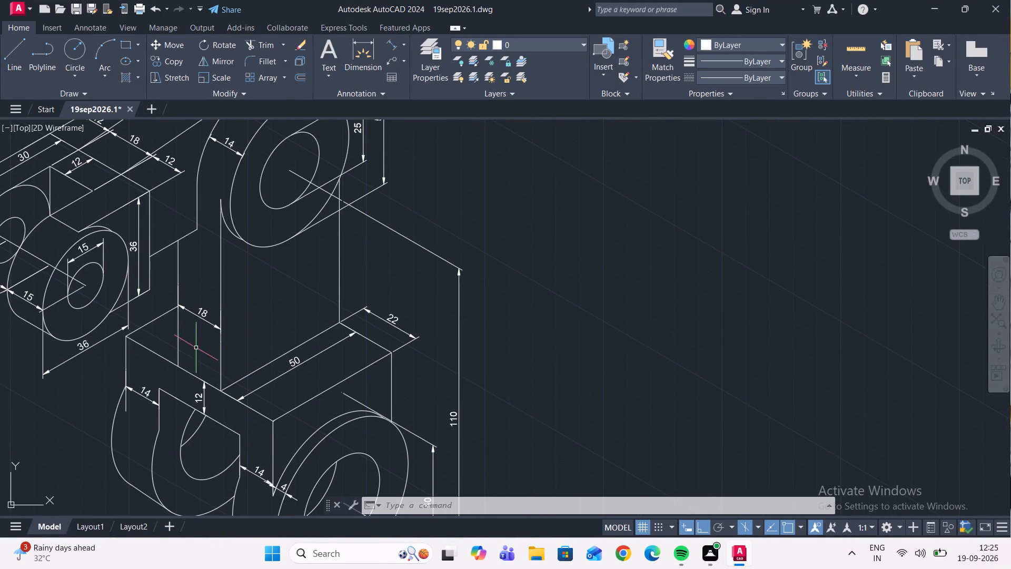
middle_drag(196, 353, 278, 381)
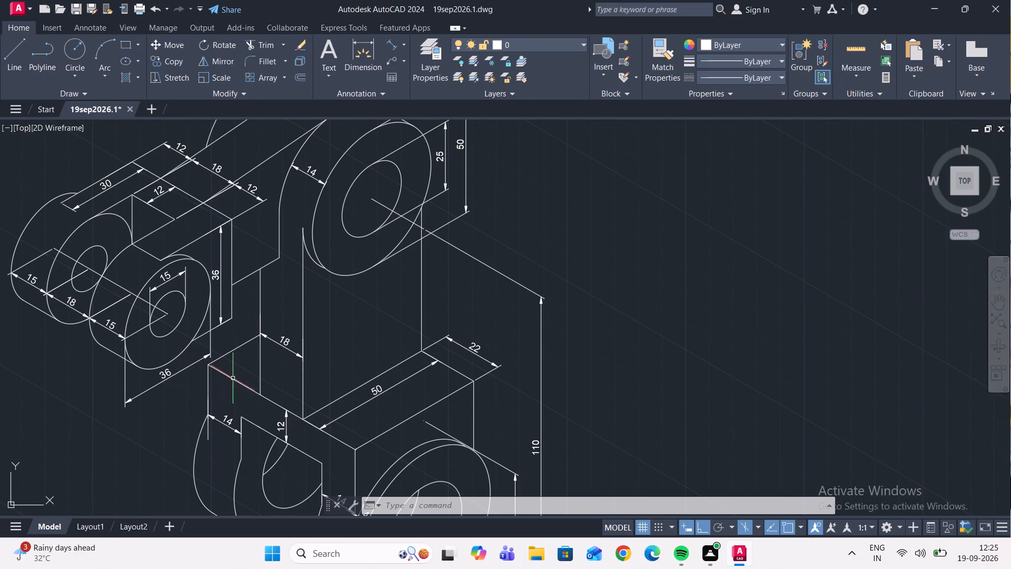
middle_drag(294, 398, 246, 349)
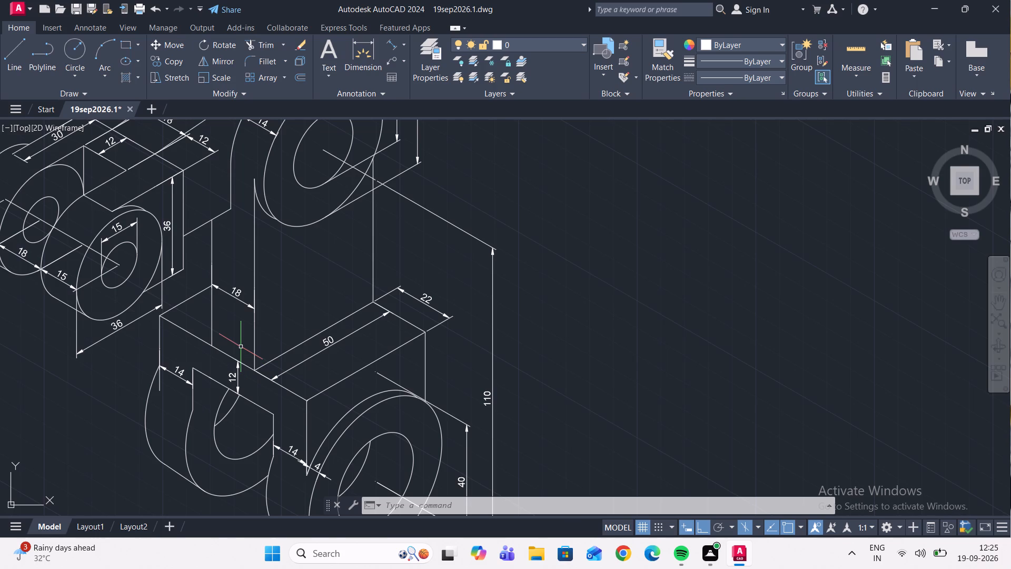
scroll(240, 343, down, 2)
middle_drag(252, 352, 257, 358)
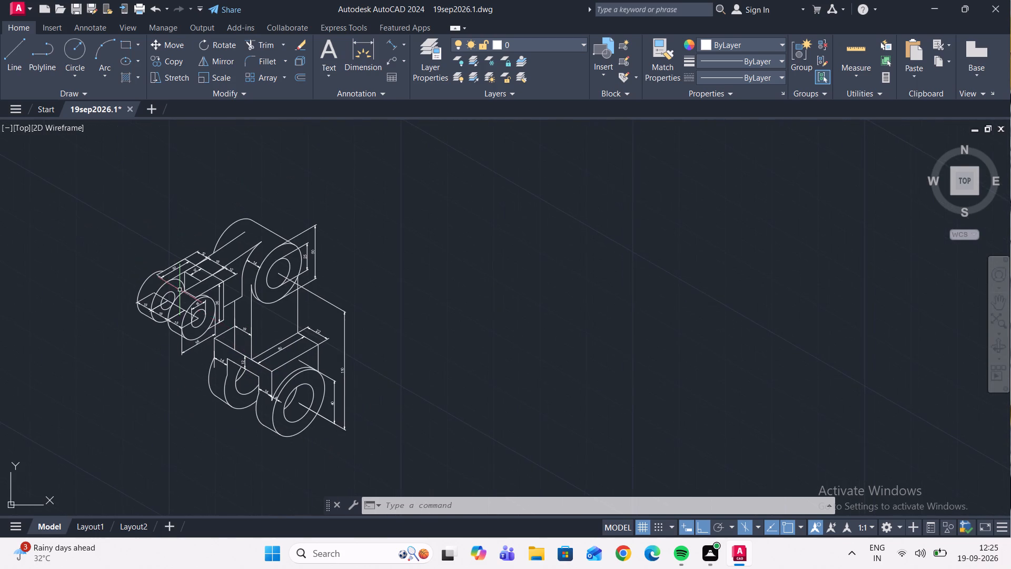
scroll(180, 290, up, 2)
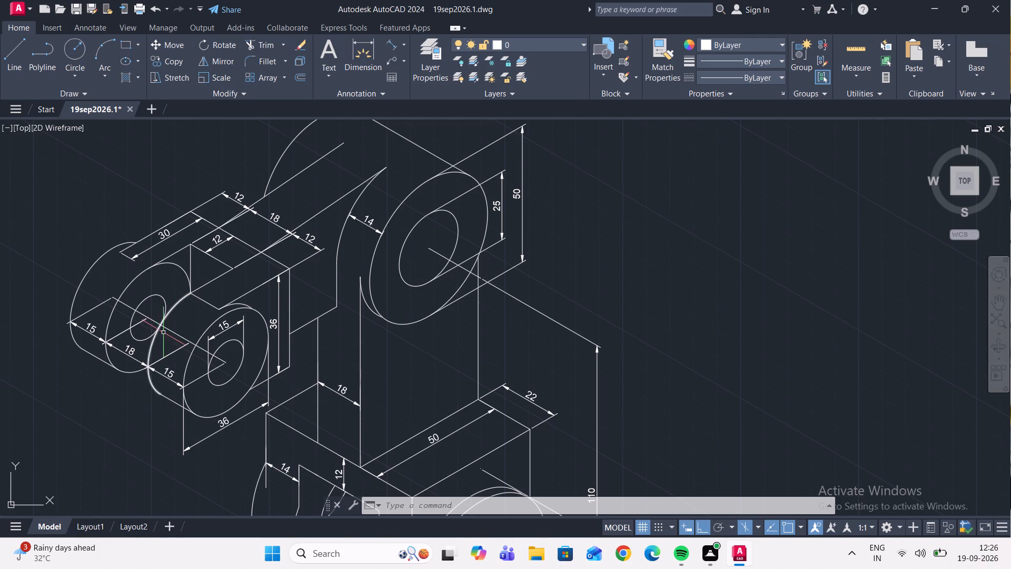
middle_drag(295, 349, 275, 317)
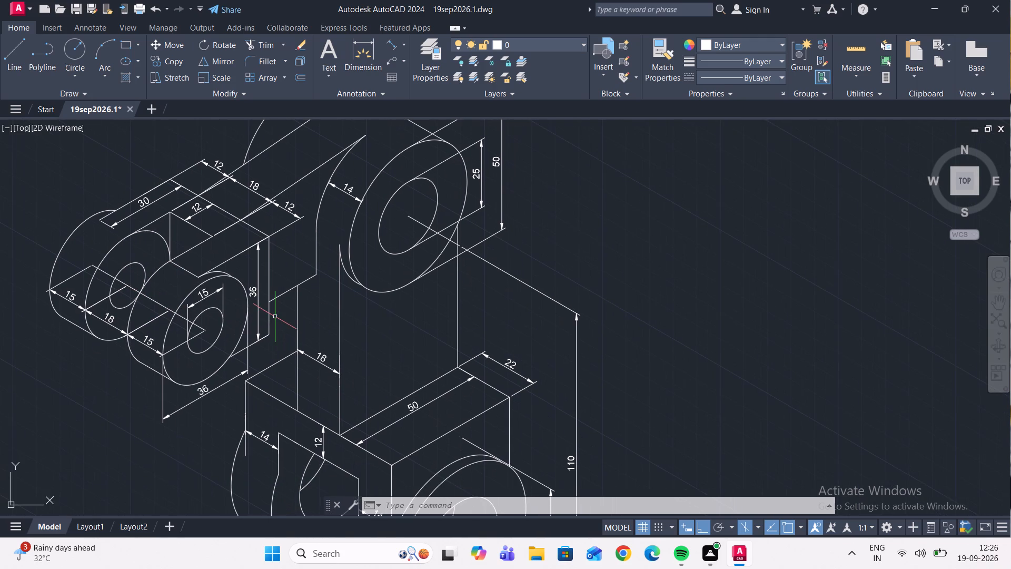
middle_drag(274, 335, 254, 315)
scroll(257, 319, up, 1)
middle_drag(327, 338, 292, 344)
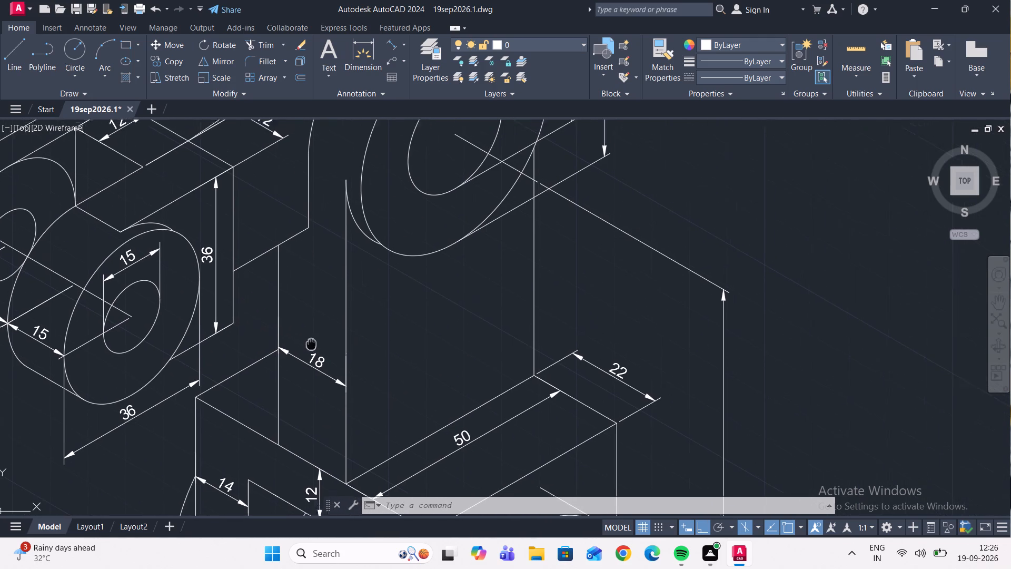
middle_drag(292, 344, 240, 337)
middle_drag(240, 337, 233, 369)
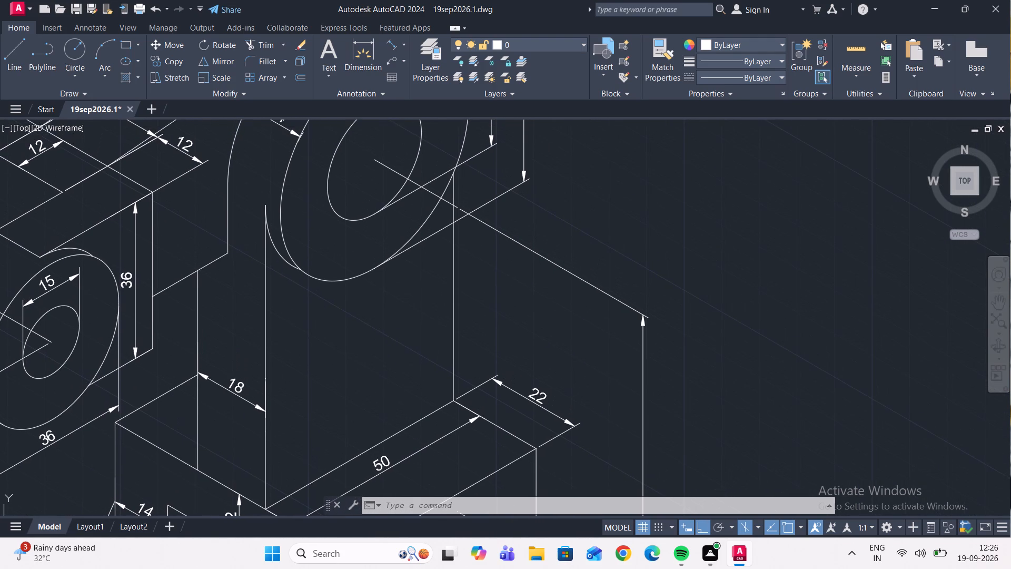
middle_drag(233, 369, 227, 407)
middle_drag(166, 374, 179, 399)
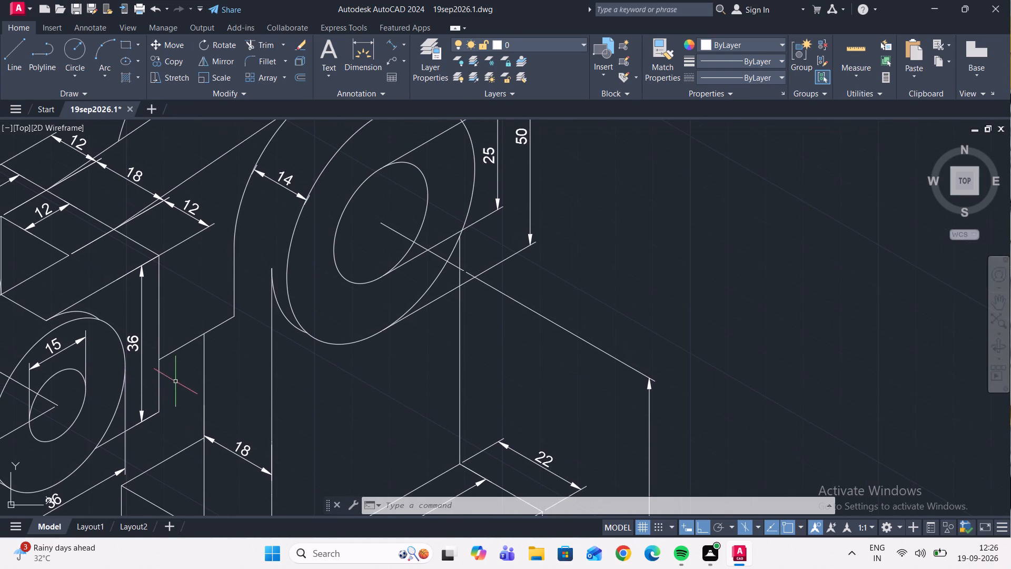
Draw a 30° guide line about 90 long in the top isoplane, from the front lug's hole centre past the upper boss's hole centre.
click(11, 48)
scroll(55, 409, up, 2)
click(62, 401)
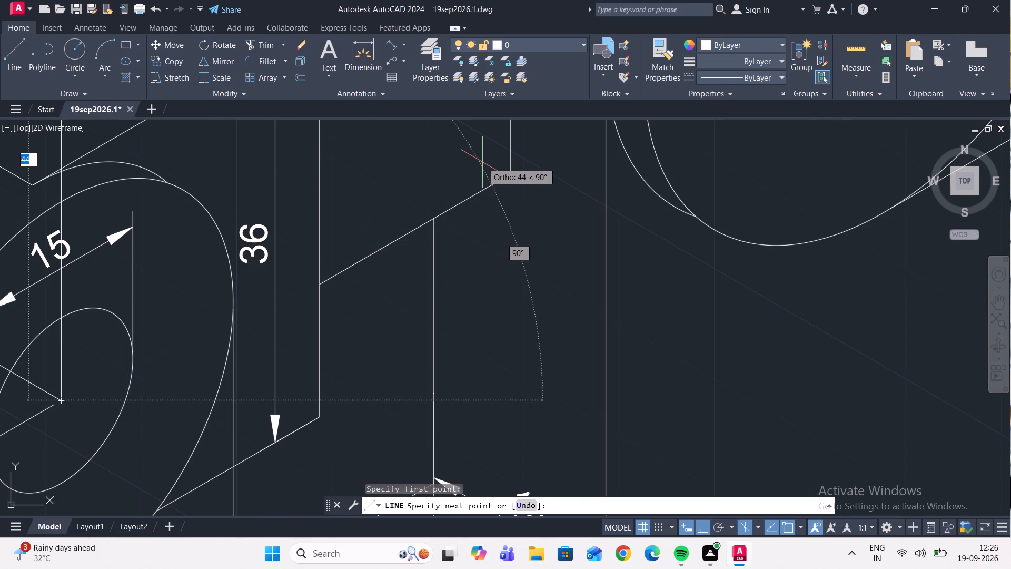
key(F5)
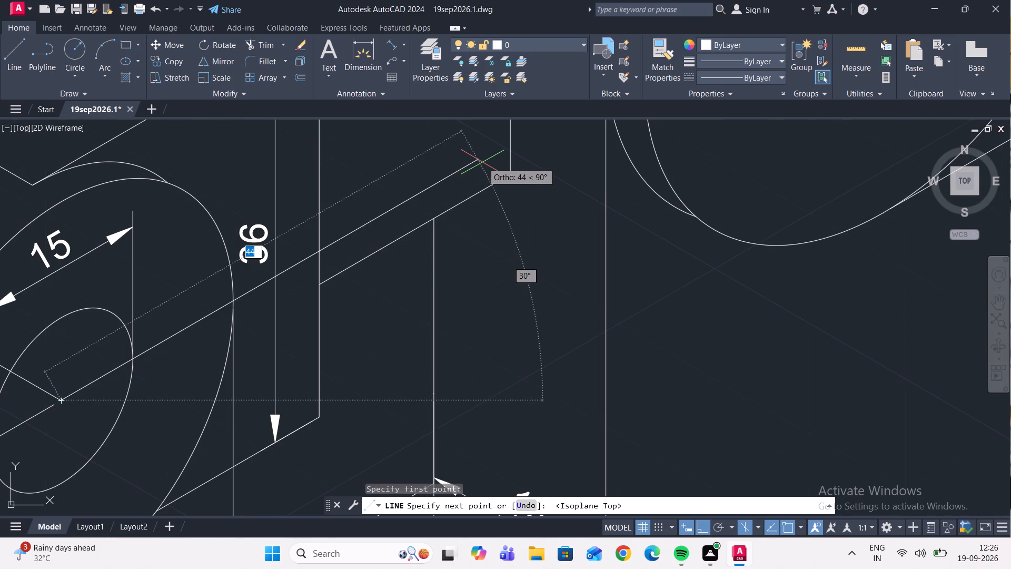
middle_drag(484, 165, 328, 349)
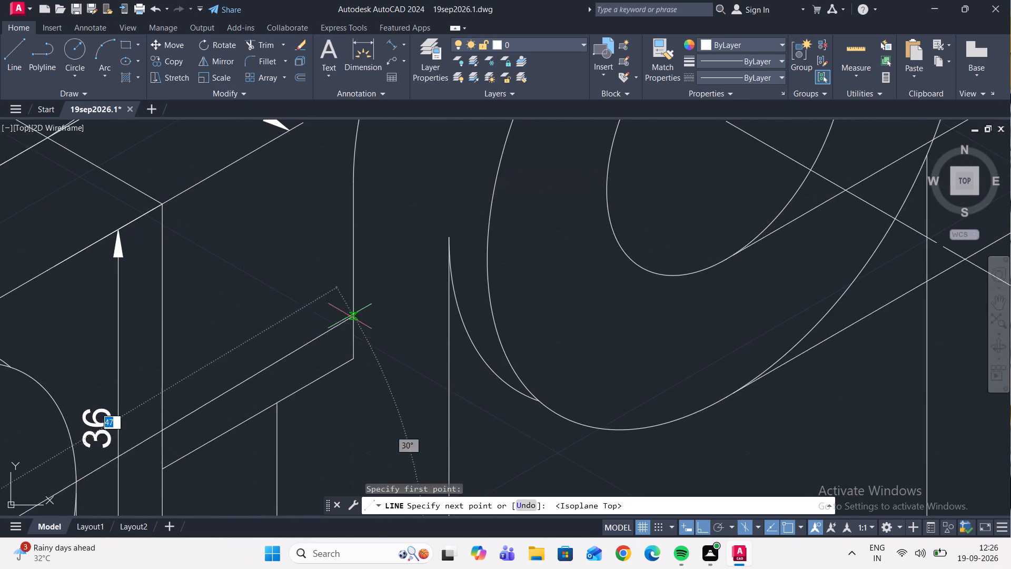
scroll(433, 246, down, 3)
scroll(499, 212, up, 3)
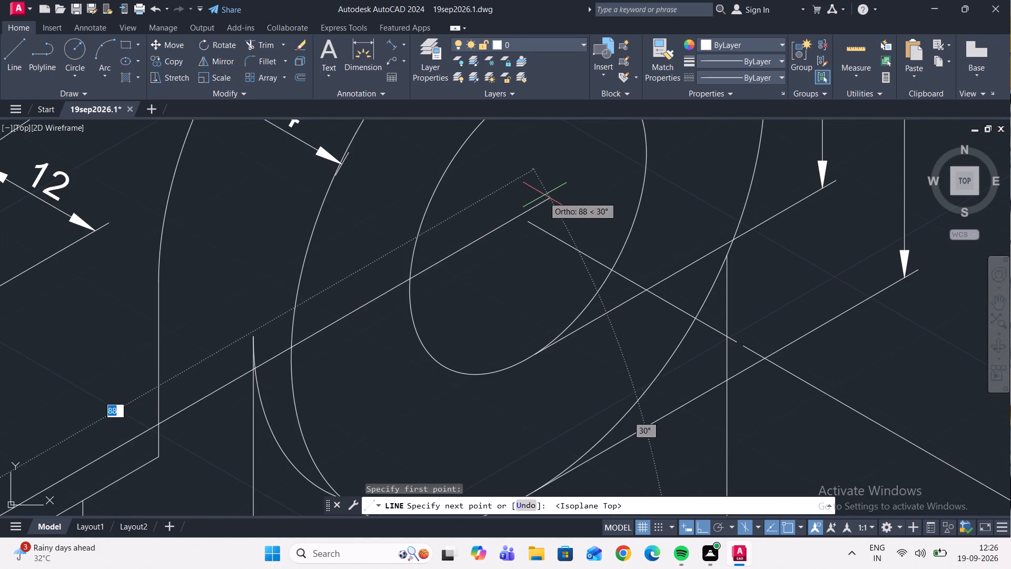
click(566, 186)
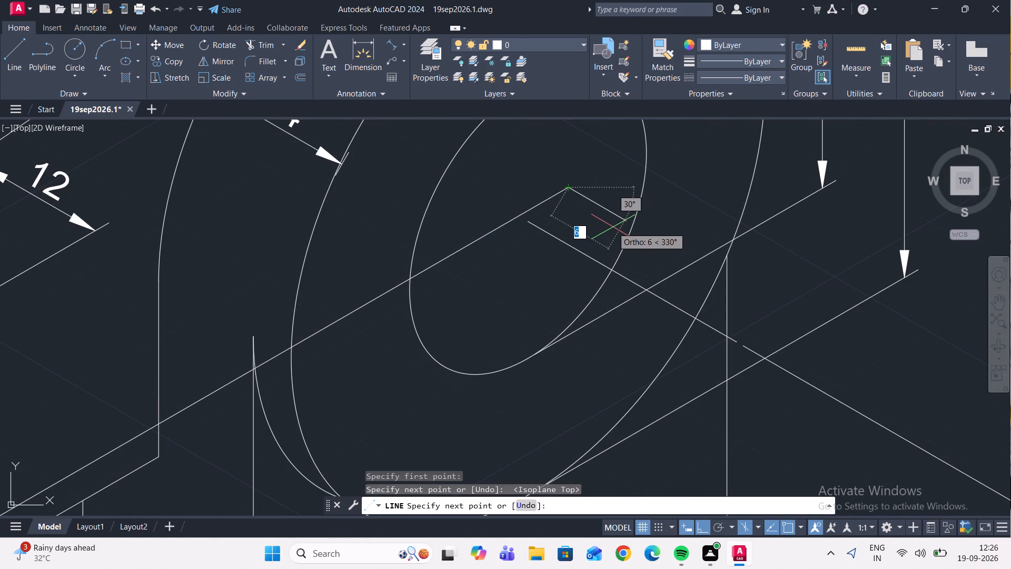
key(Escape)
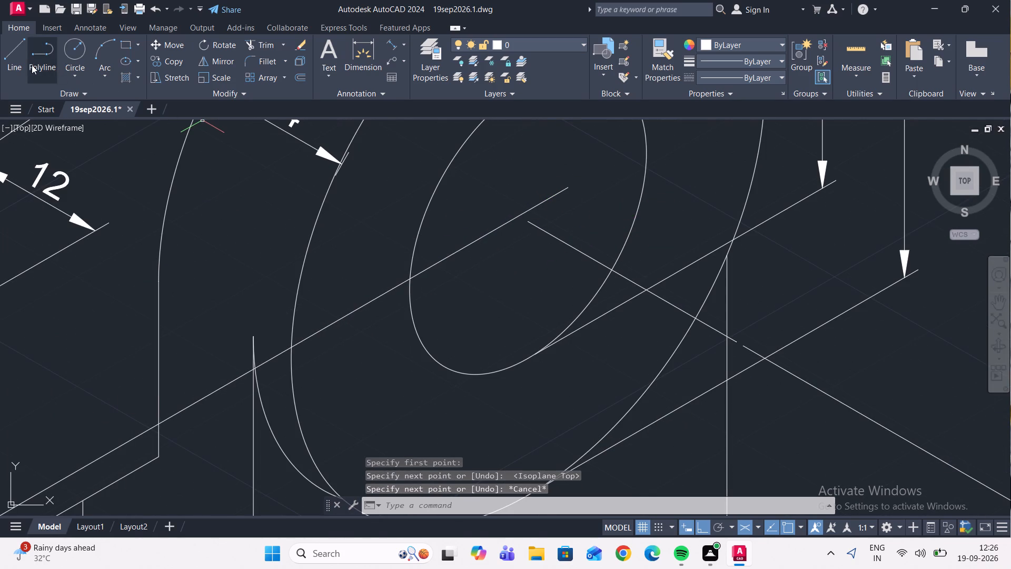
Draw a short isometric line extending the upper boss's centre extension line back across the new 30° guide line.
click(23, 55)
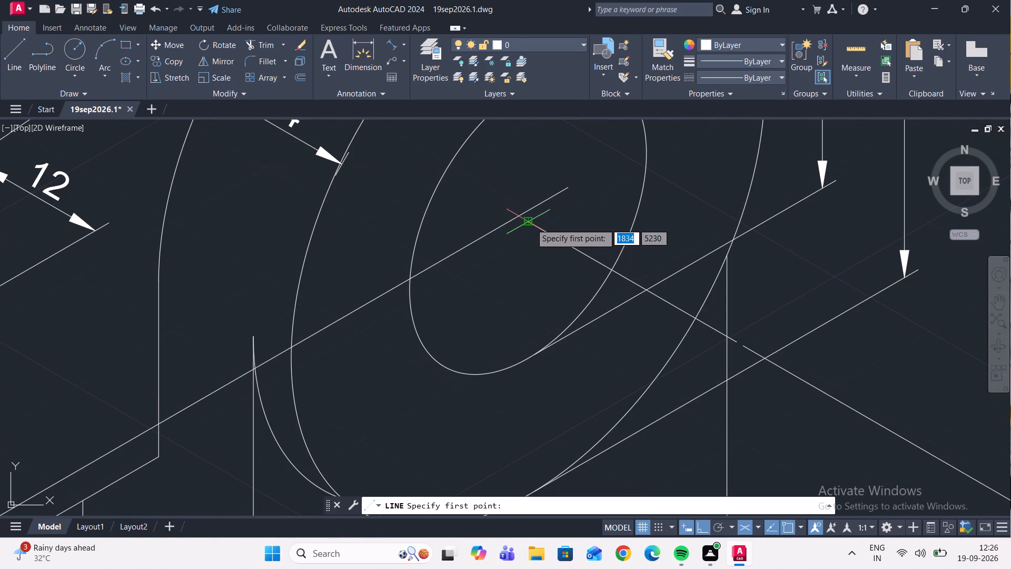
click(531, 223)
click(478, 198)
key(Escape)
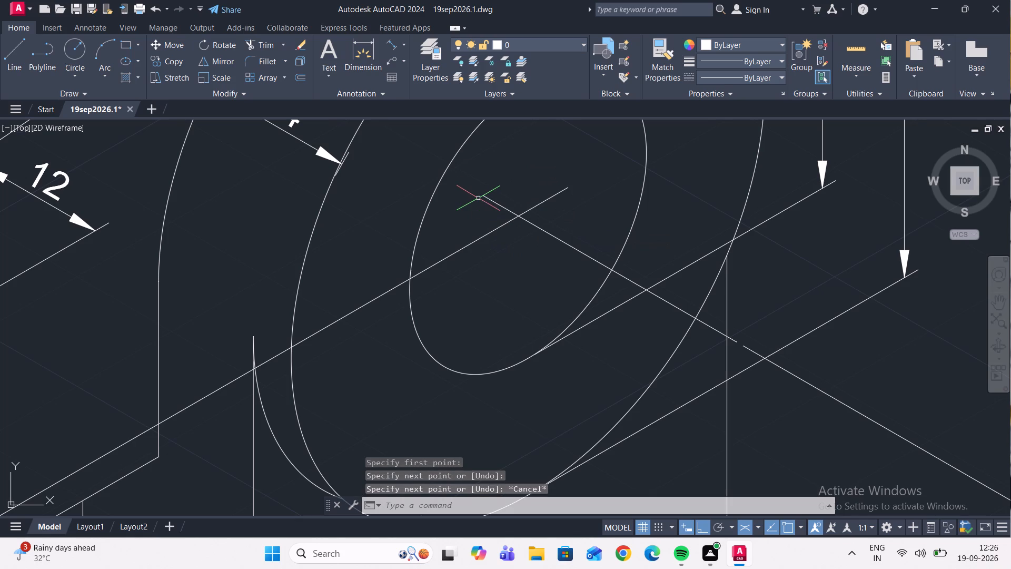
scroll(485, 242, down, 3)
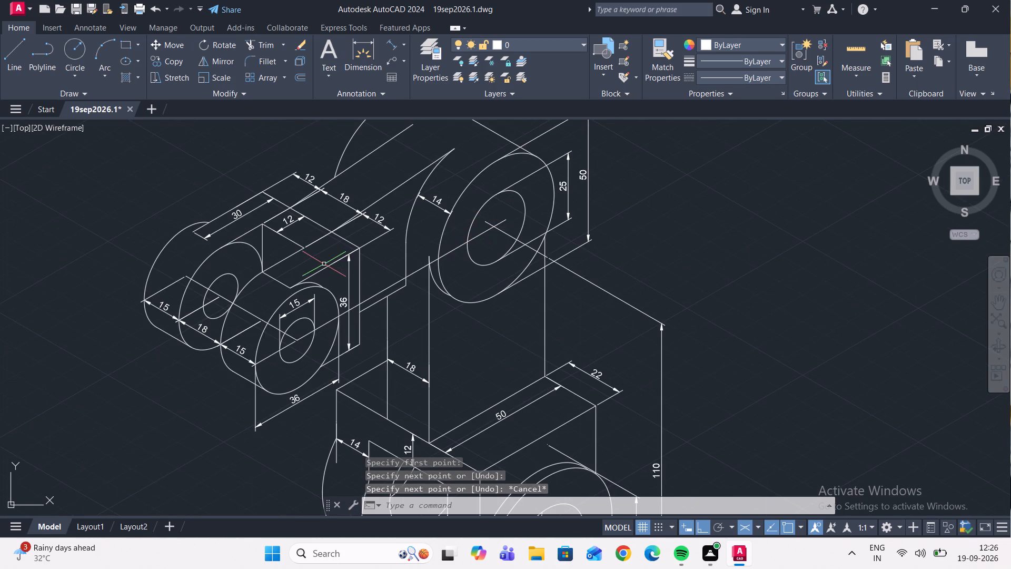
Add an aligned dimension from the front lug's hole centre to the upper boss's hole centre, offset below the 30° guide line.
click(390, 41)
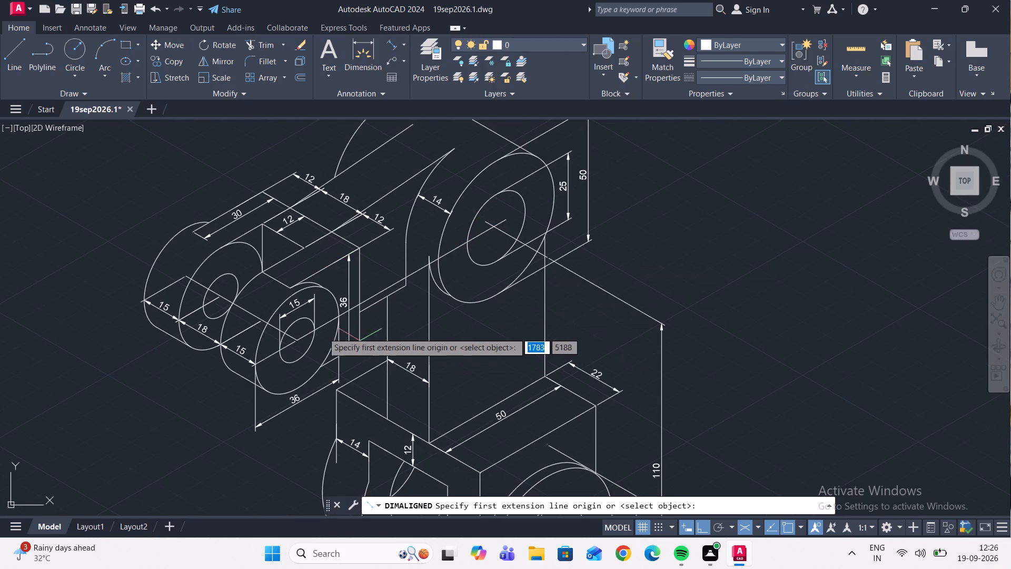
scroll(304, 341, up, 3)
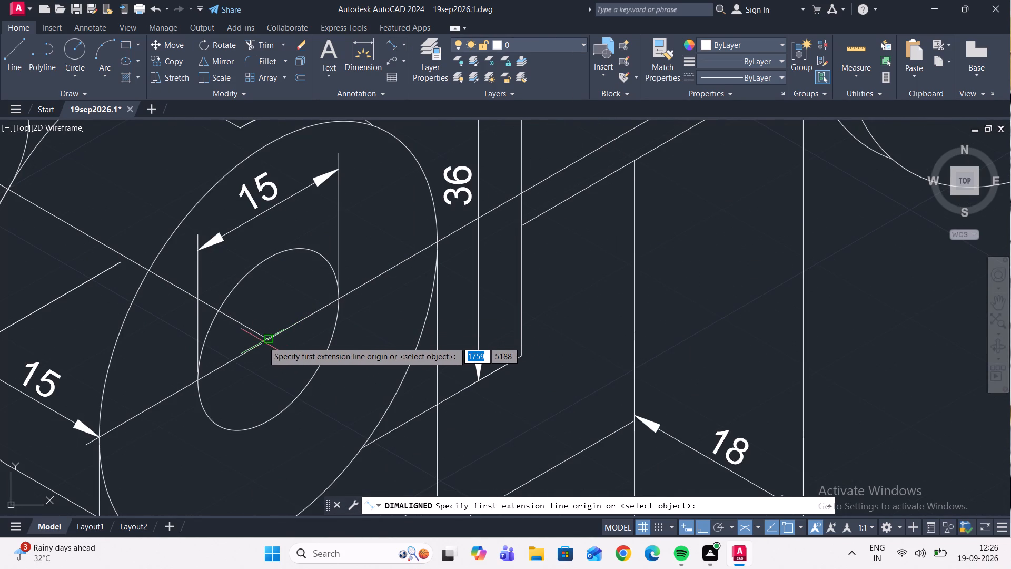
click(268, 340)
scroll(502, 236, down, 3)
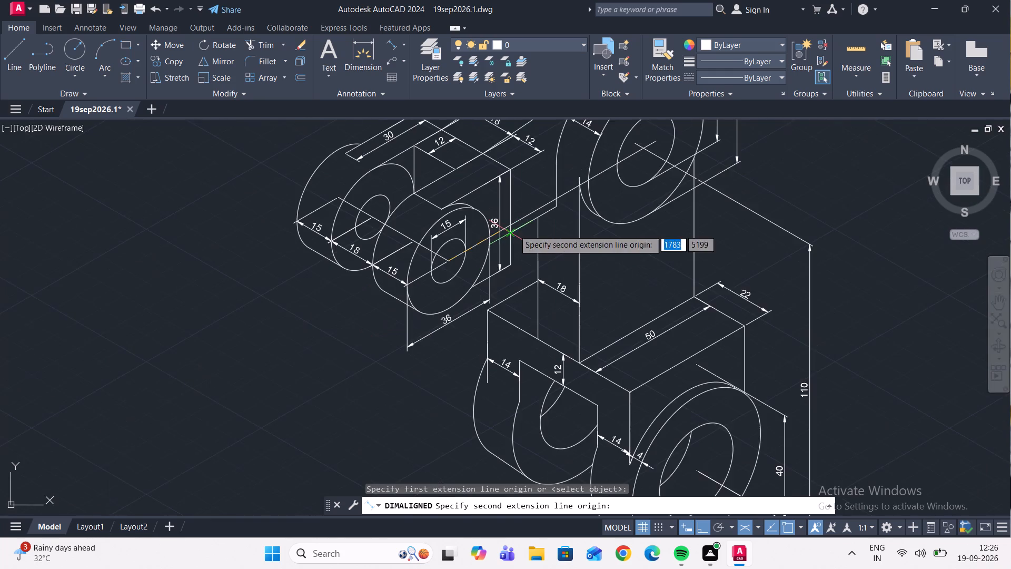
middle_drag(516, 230, 300, 391)
scroll(423, 314, up, 4)
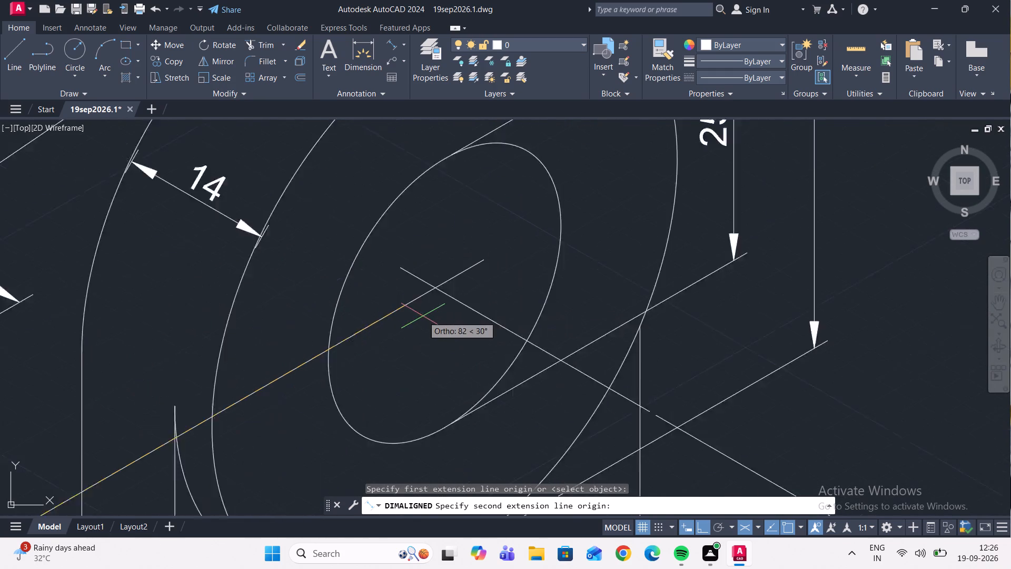
scroll(451, 258, up, 3)
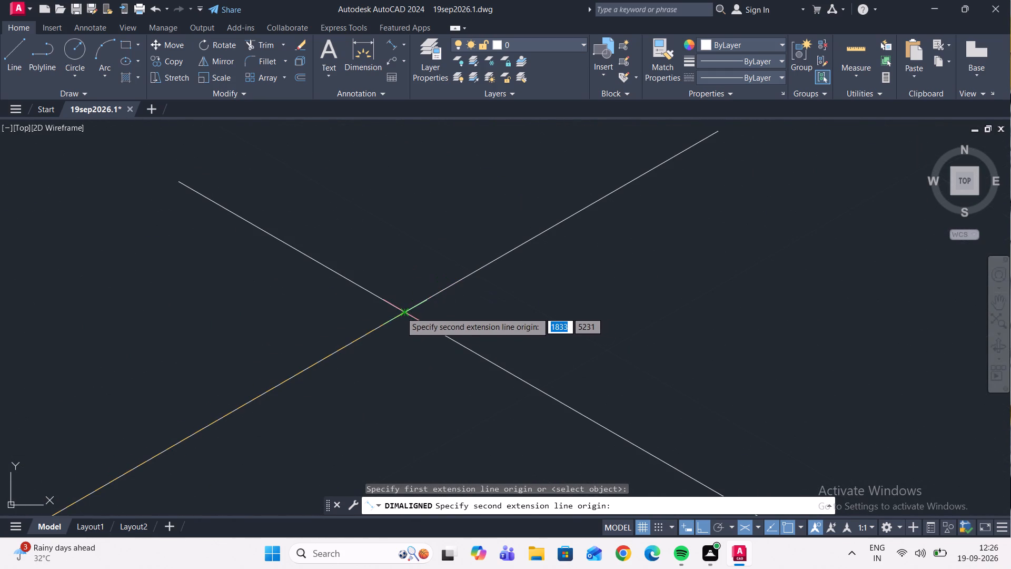
click(401, 312)
scroll(430, 257, down, 5)
scroll(392, 328, down, 1)
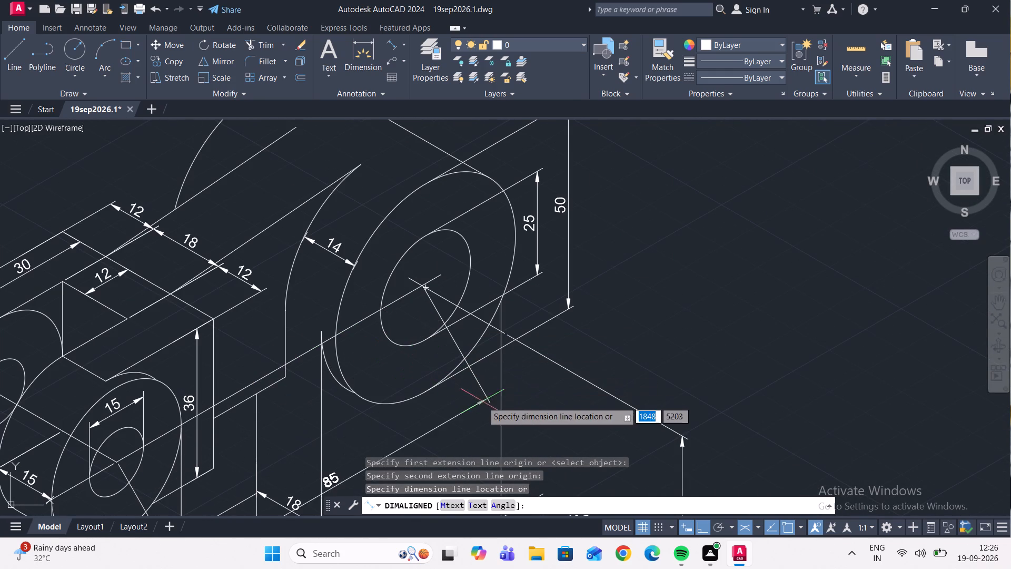
click(468, 398)
Oblique the new lug-to-boss centre dimension, taking the angle from two points on the short line through the boss's centre.
scroll(408, 336, down, 2)
scroll(408, 327, up, 1)
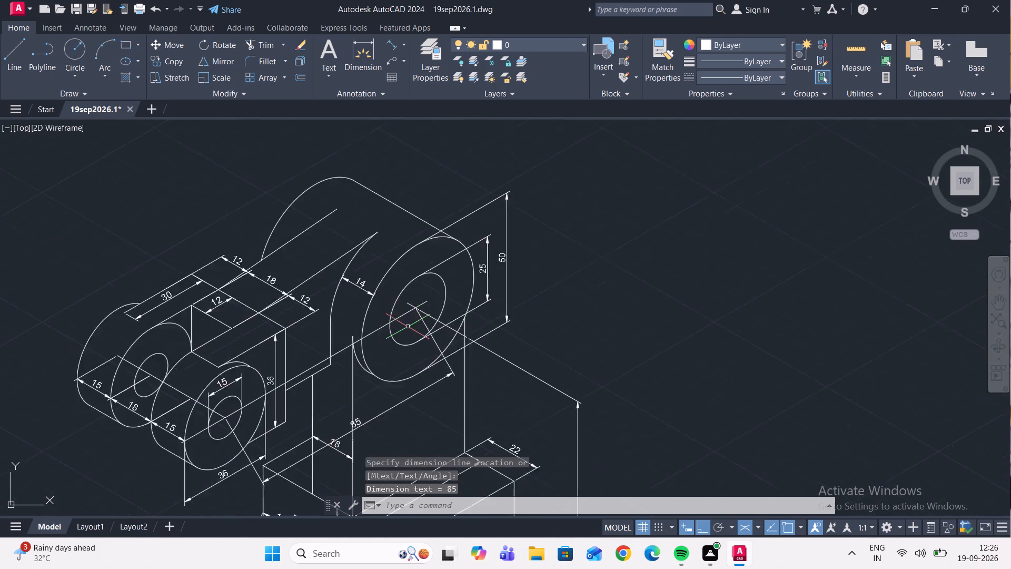
scroll(408, 327, up, 1)
click(465, 428)
click(442, 413)
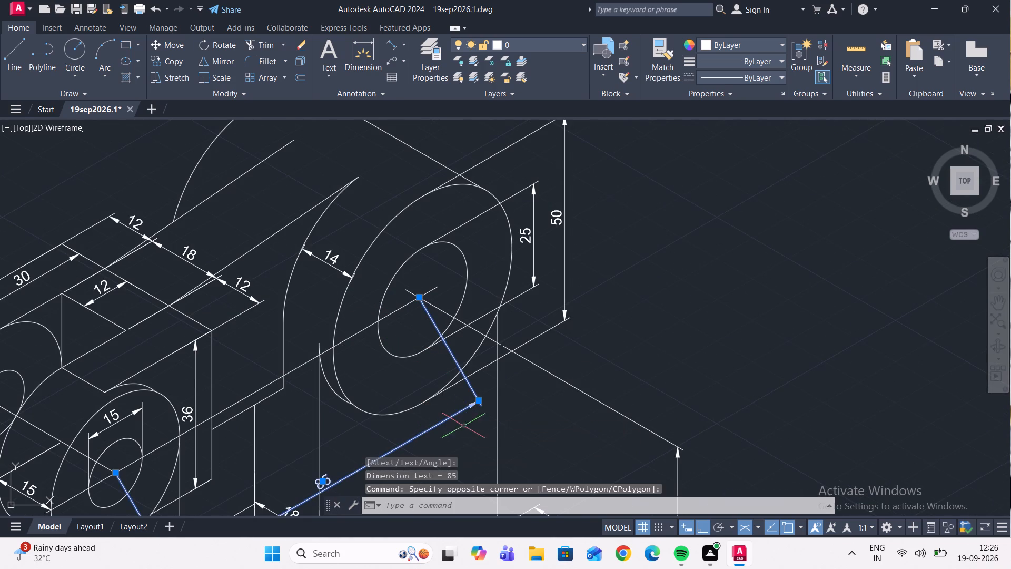
key(d)
text(im)
text(ed)
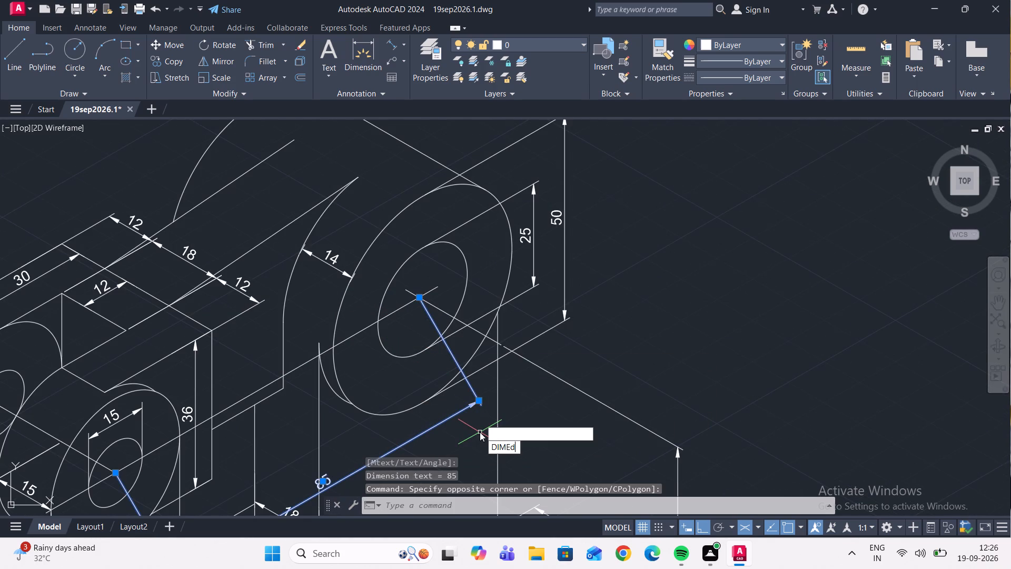
key(Return)
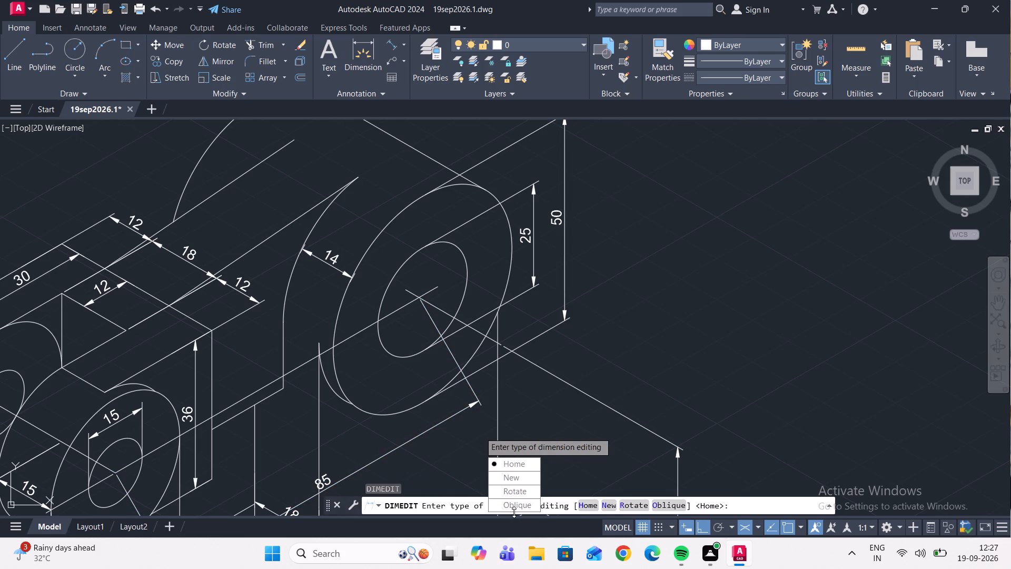
drag(520, 504, 480, 432)
scroll(483, 361, down, 2)
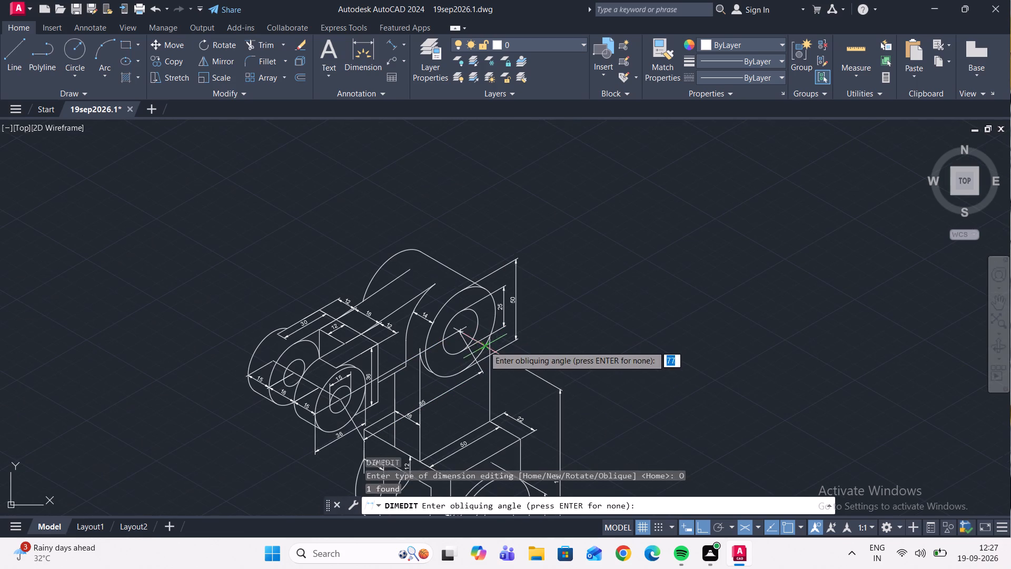
scroll(478, 370, up, 1)
scroll(442, 297, up, 3)
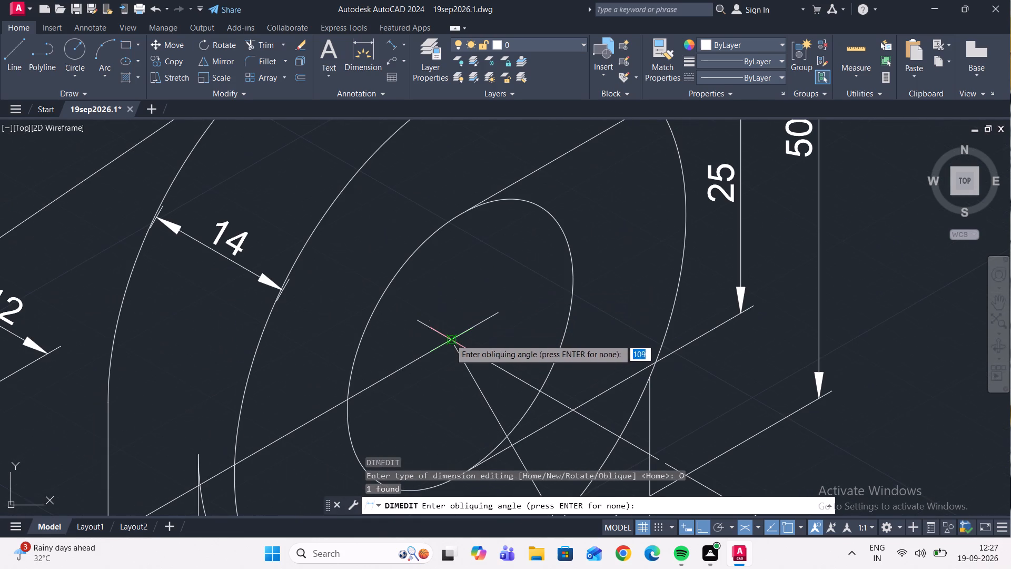
click(417, 323)
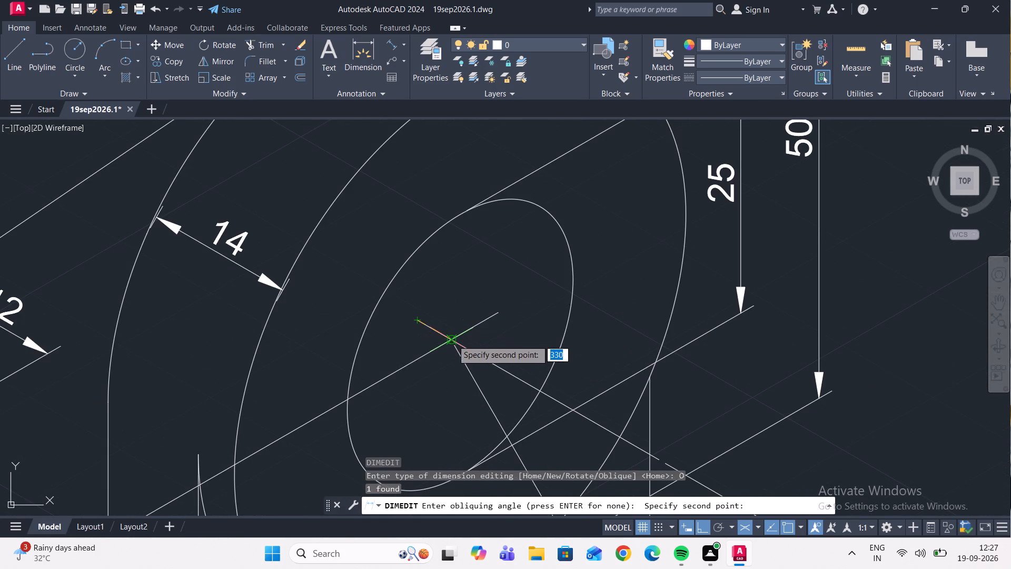
click(452, 340)
Delete the 30° guide line and the short extension line at the upper boss's hole centre.
scroll(465, 319, down, 4)
scroll(504, 344, up, 3)
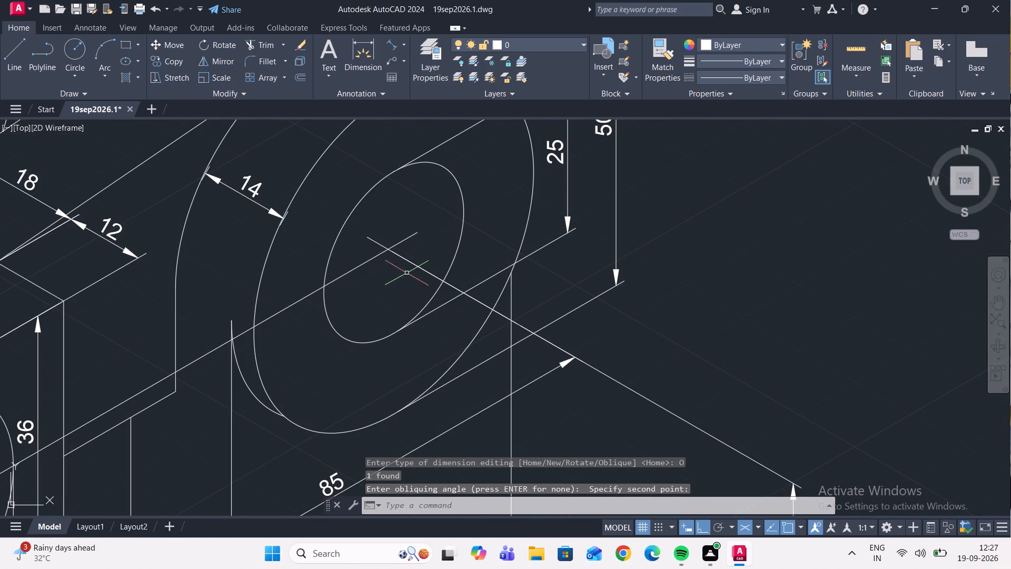
click(398, 243)
key(Delete)
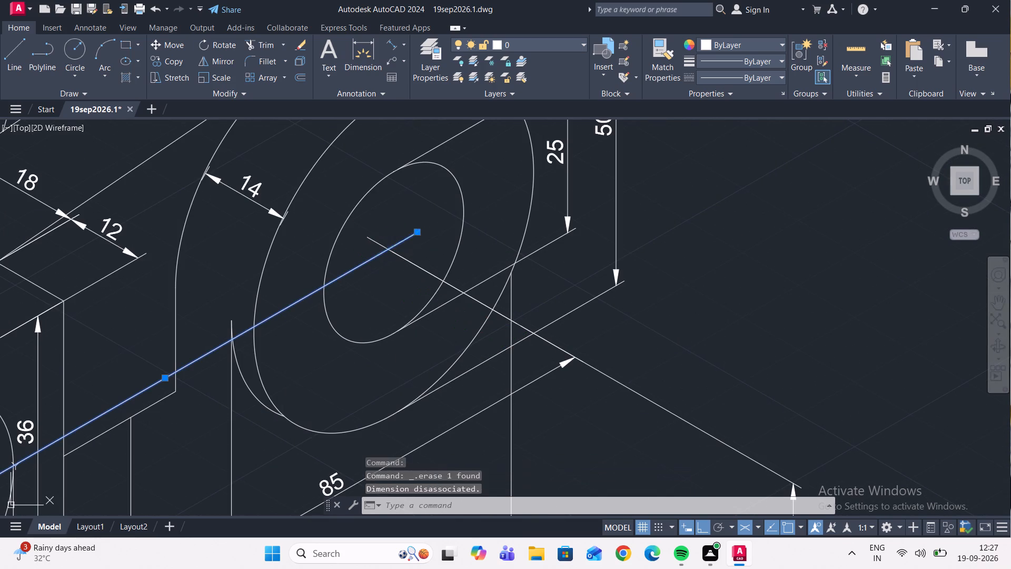
scroll(392, 252, down, 1)
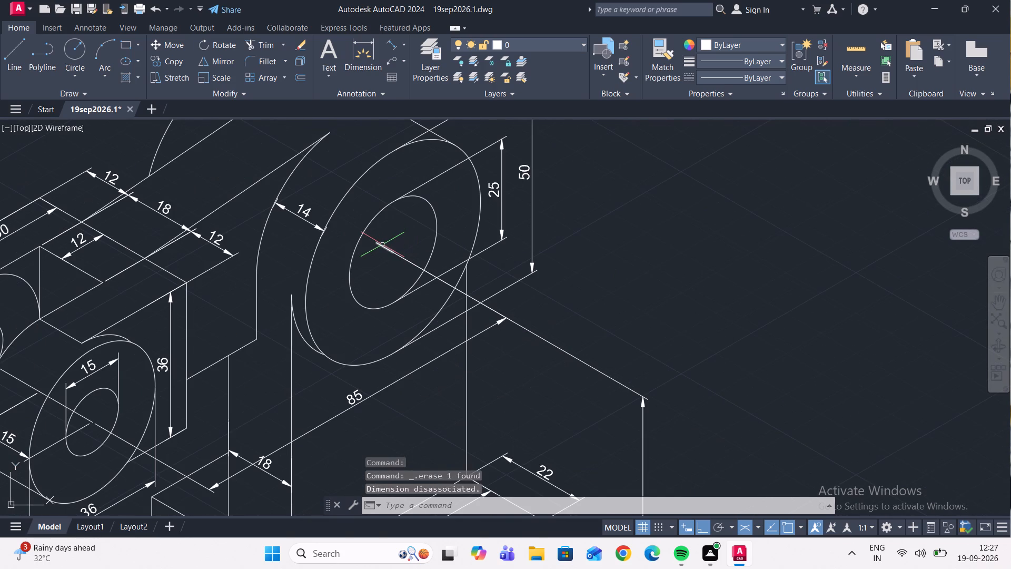
click(382, 245)
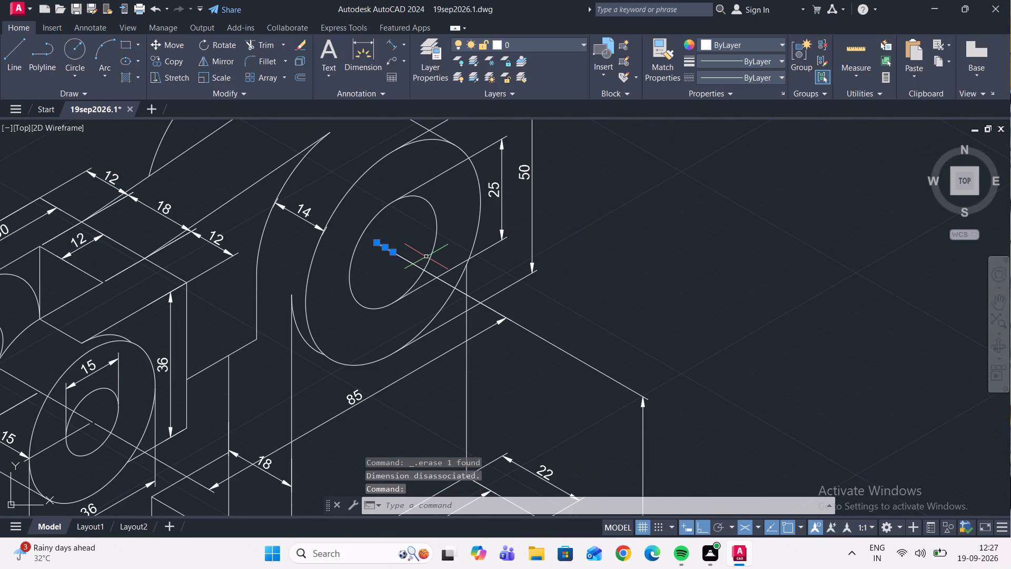
key(Delete)
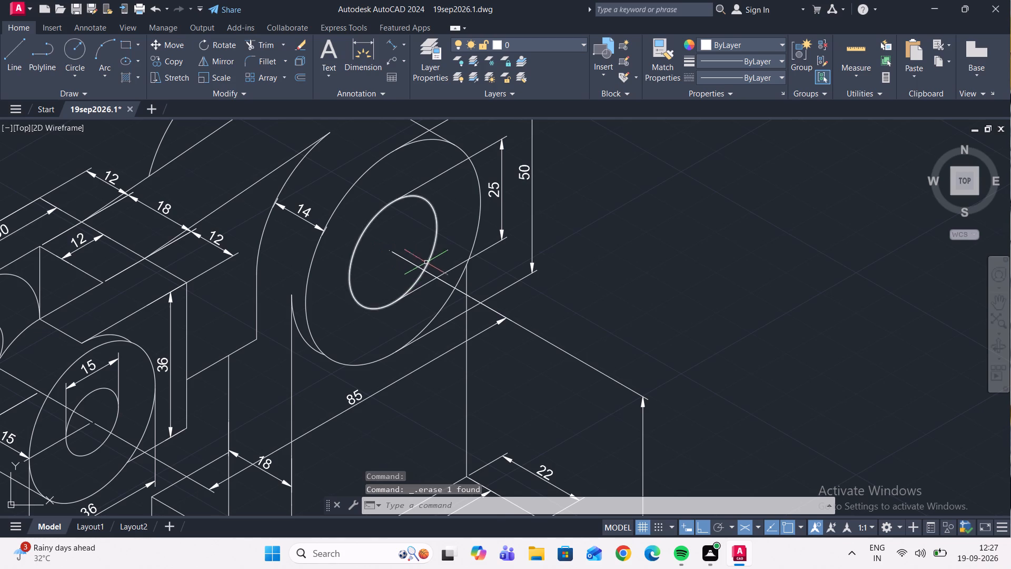
Examine the front lugs, the block and the upper boss for dimensions still missing.
scroll(373, 317, down, 2)
scroll(247, 365, up, 3)
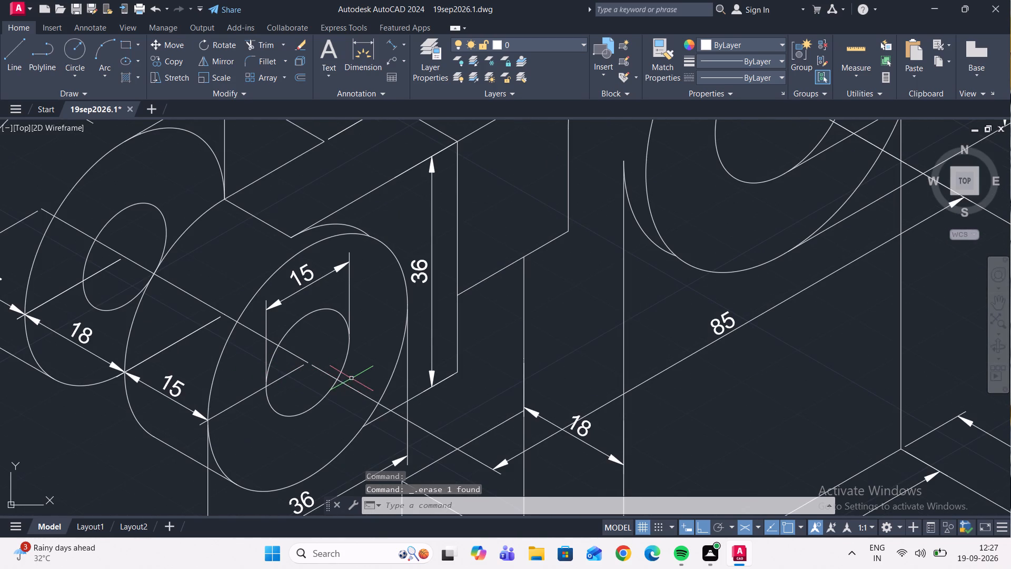
scroll(540, 281, down, 1)
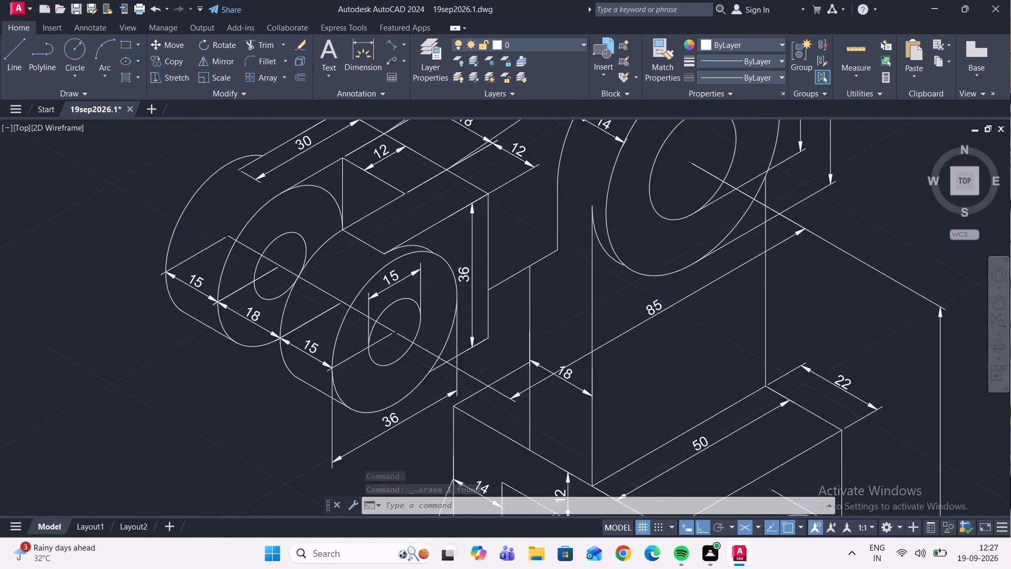
scroll(540, 285, down, 1)
middle_drag(562, 273, 467, 292)
scroll(570, 231, up, 2)
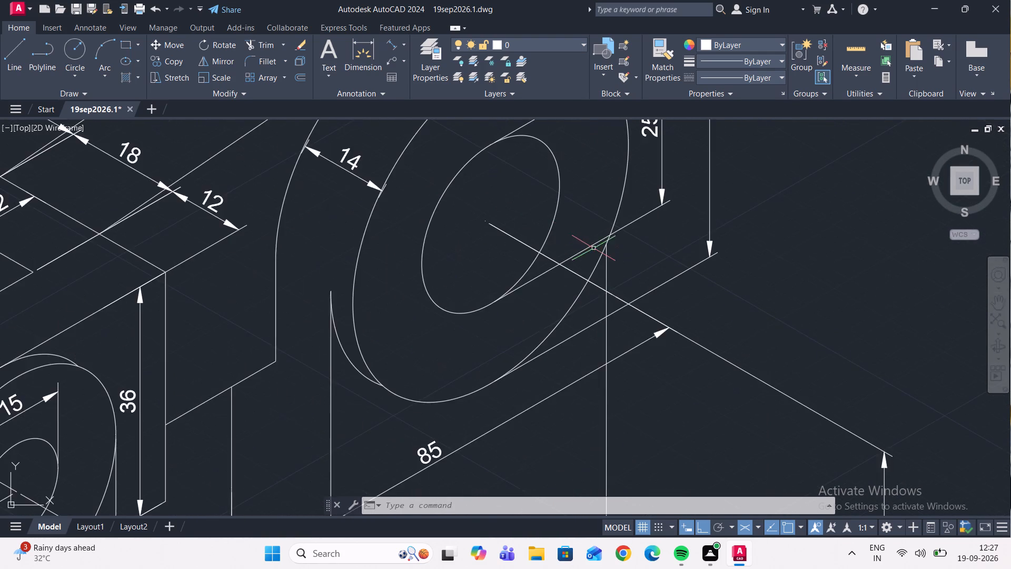
scroll(594, 243, down, 1)
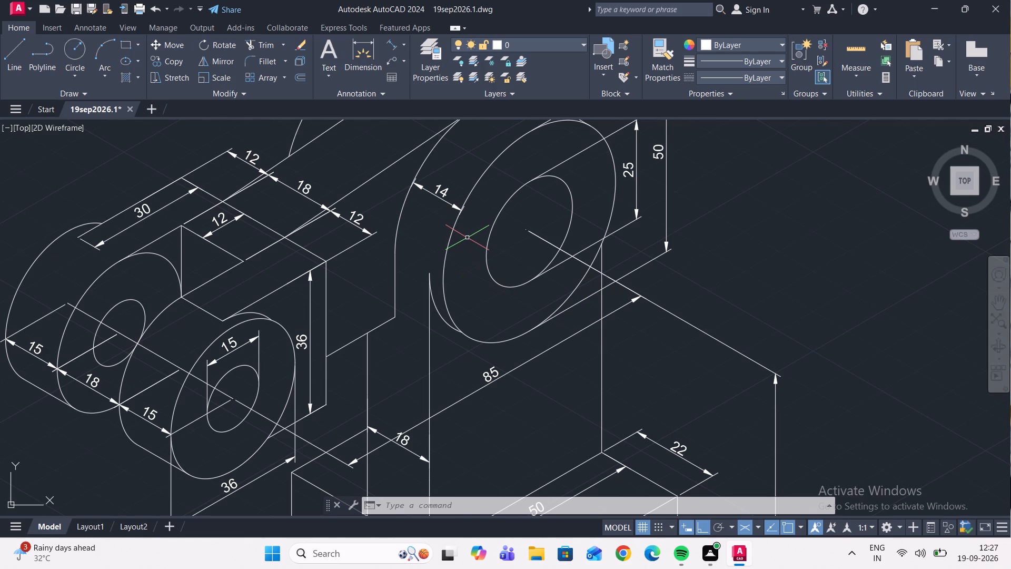
middle_drag(524, 281, 478, 201)
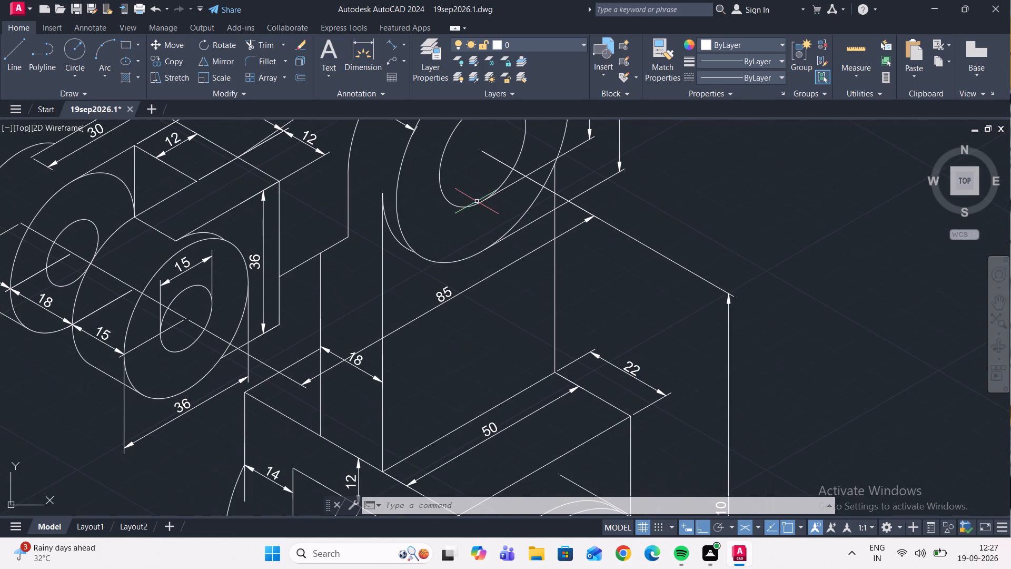
middle_drag(493, 304, 483, 291)
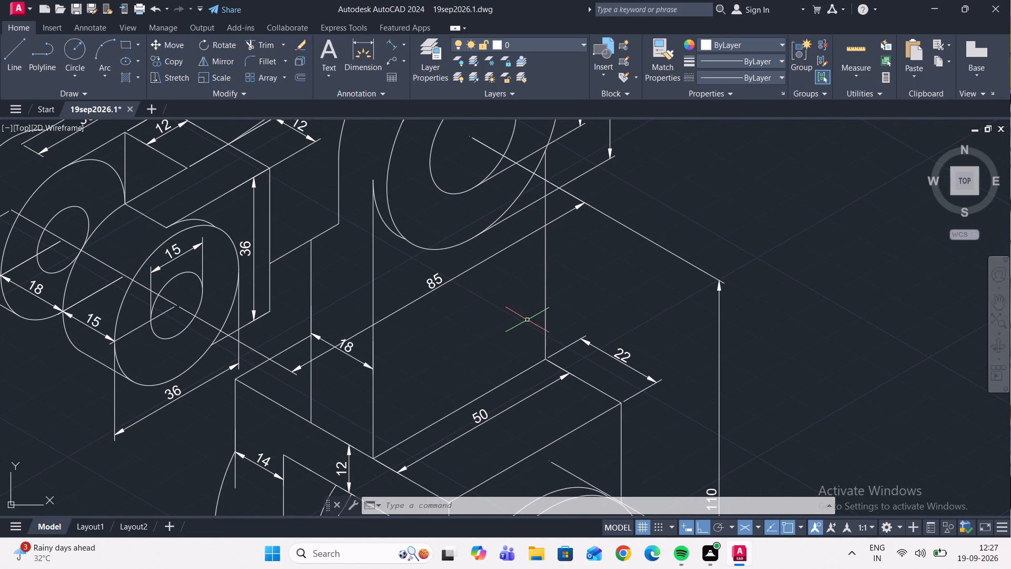
middle_drag(523, 328, 488, 361)
middle_drag(495, 309, 493, 486)
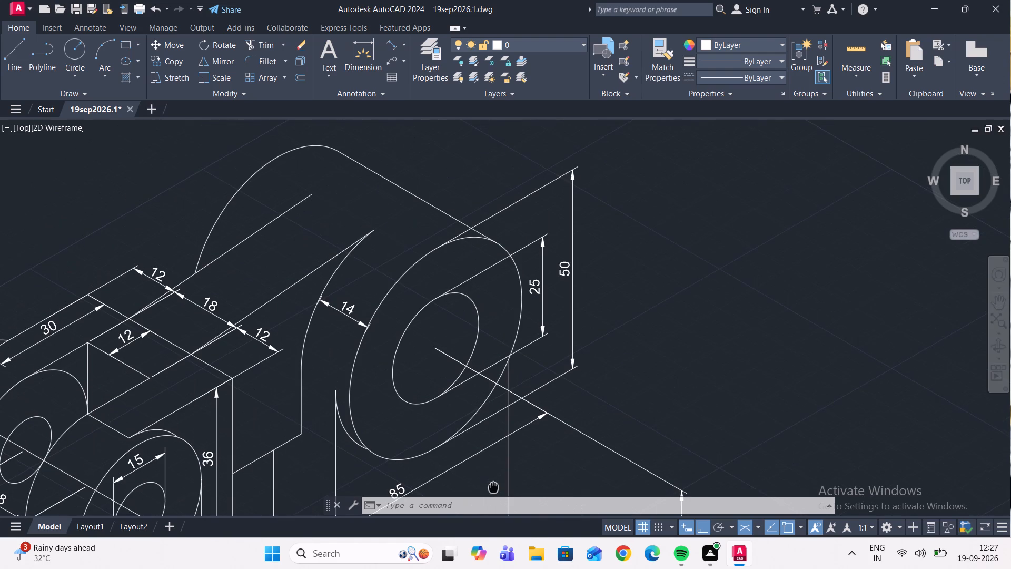
middle_drag(493, 486, 514, 496)
middle_drag(445, 366, 497, 475)
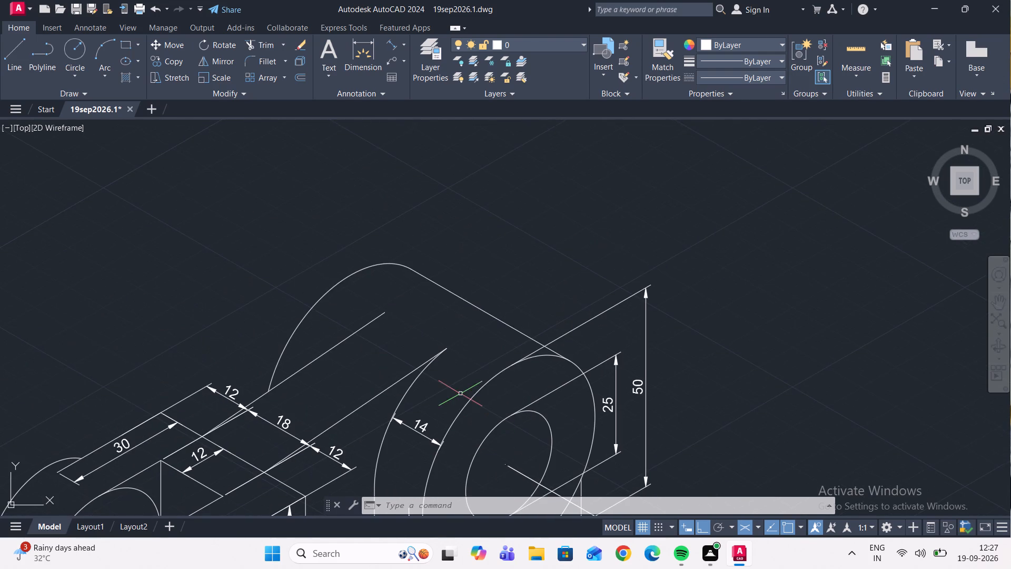
middle_drag(458, 391, 451, 372)
Draw a 150° guide line from the top of the upper boss's front face back past the rear arc.
click(15, 57)
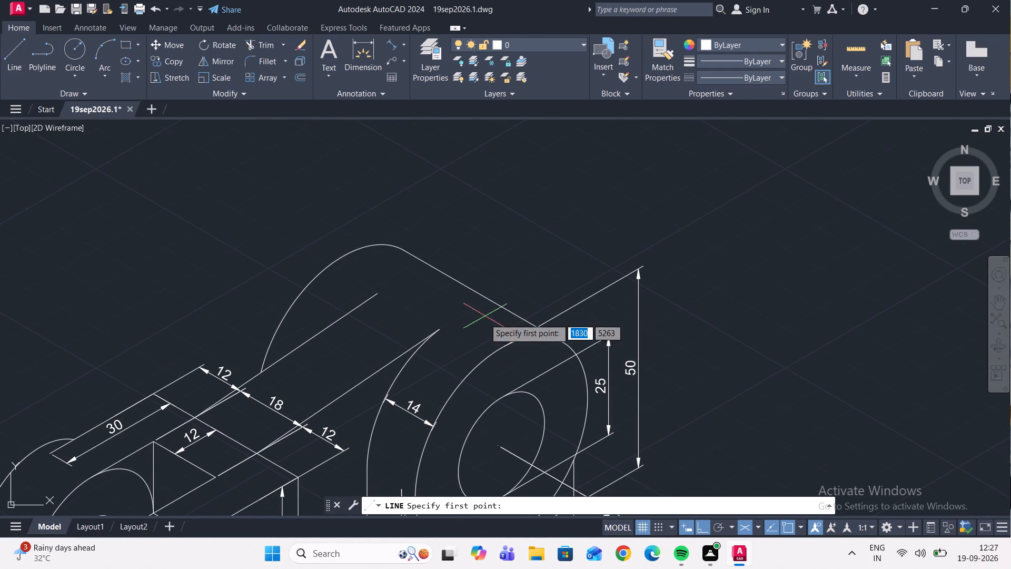
drag(504, 348, 497, 340)
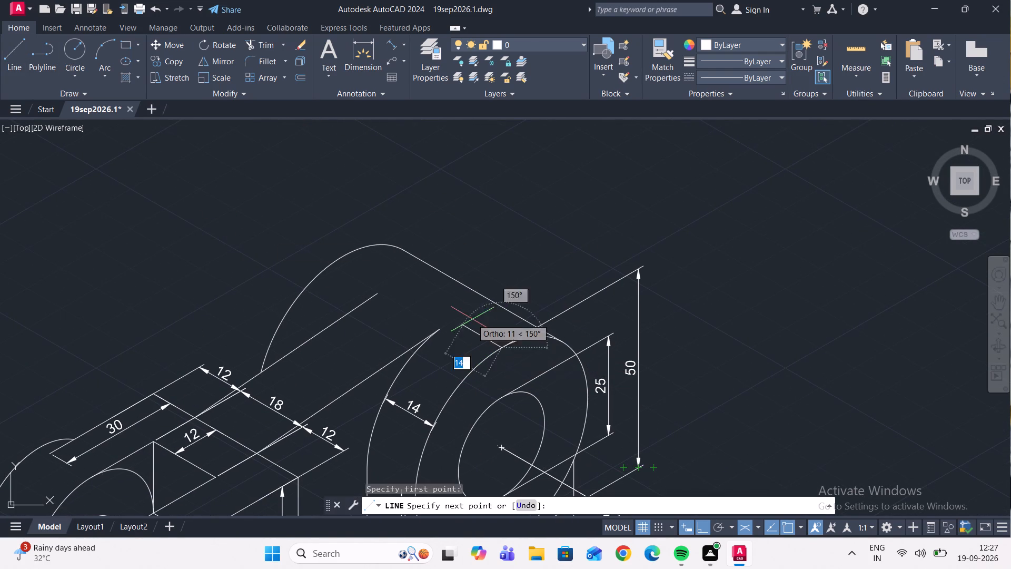
click(255, 225)
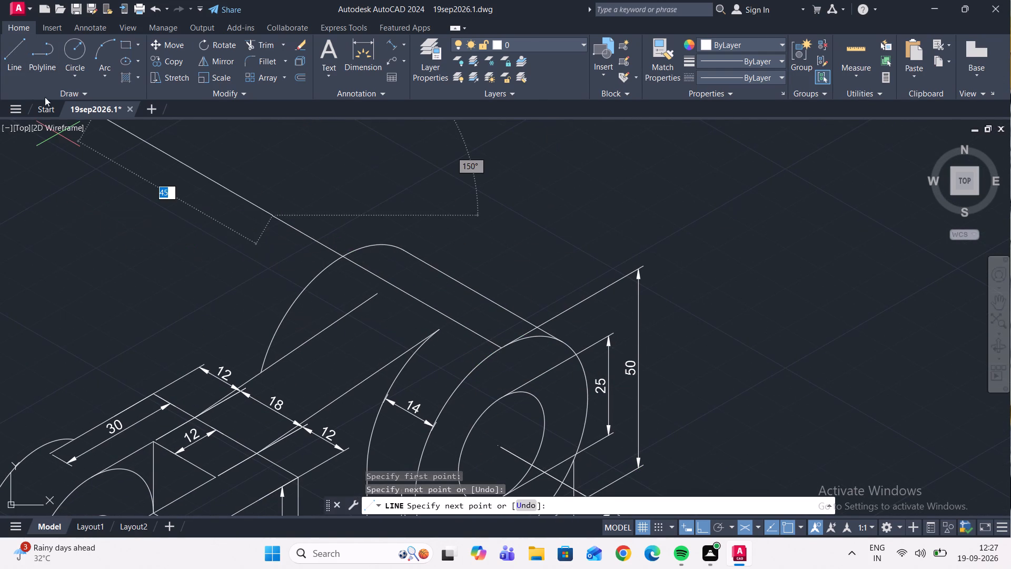
Add an aligned dimension along the guide line from the boss's front face to its rear arc, offset above the boss.
click(390, 40)
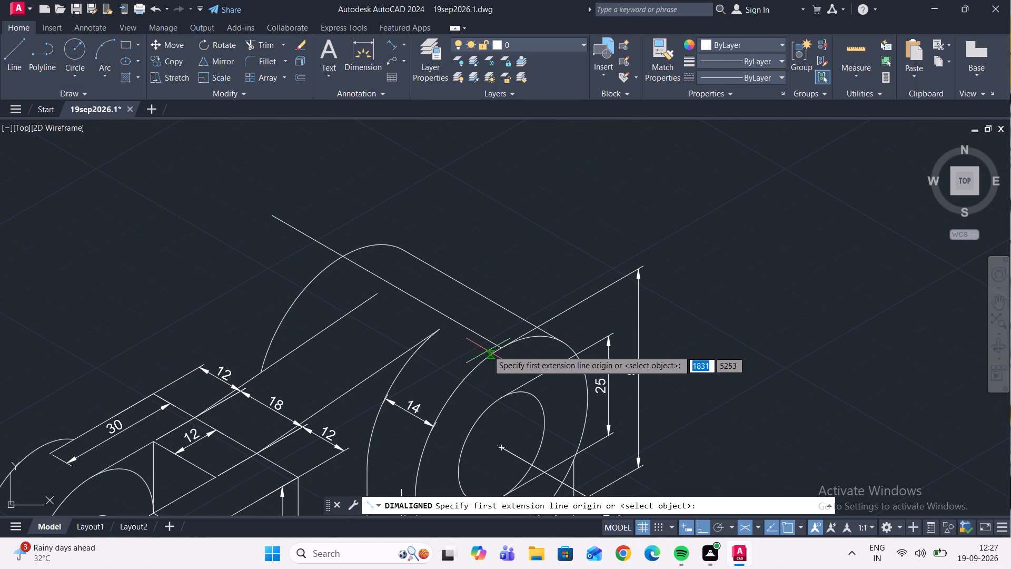
click(502, 347)
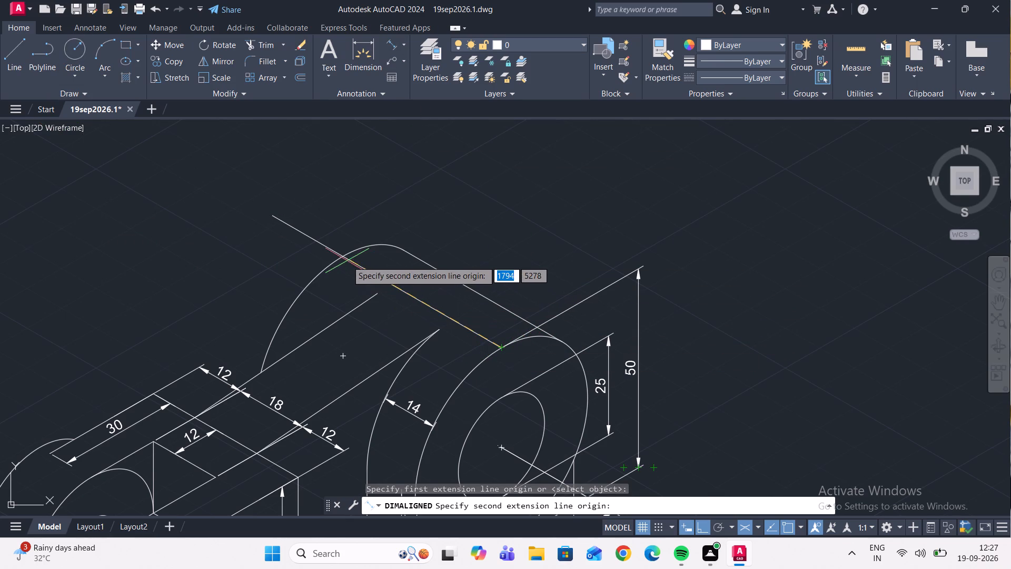
click(340, 255)
click(487, 234)
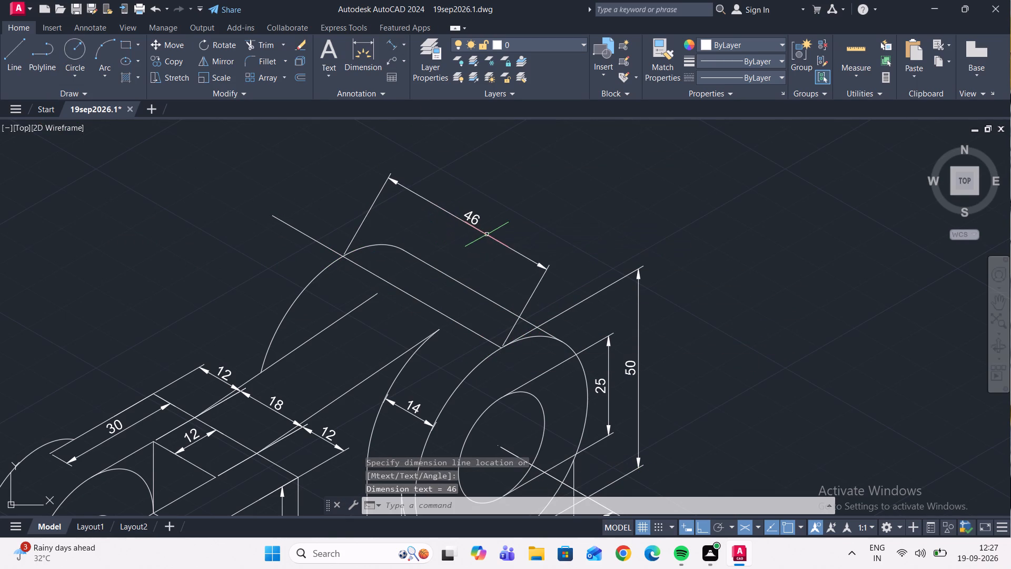
Delete the 150° guide line across the top of the upper boss.
double_click(371, 276)
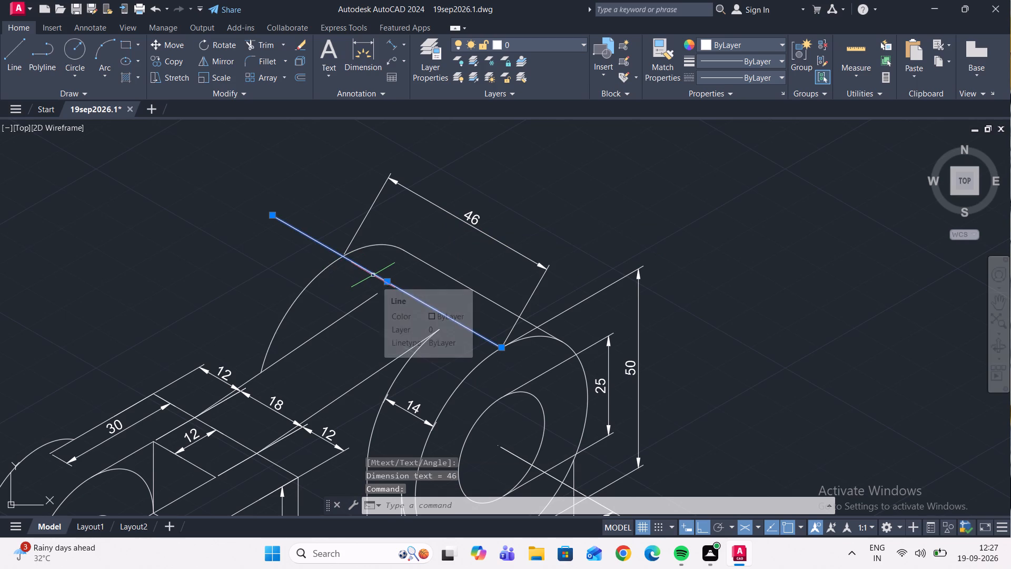
key(Delete)
Oblique the upper boss's 46 dimension to 30°, parallel to the upper extension line of the 50 dimension.
click(407, 207)
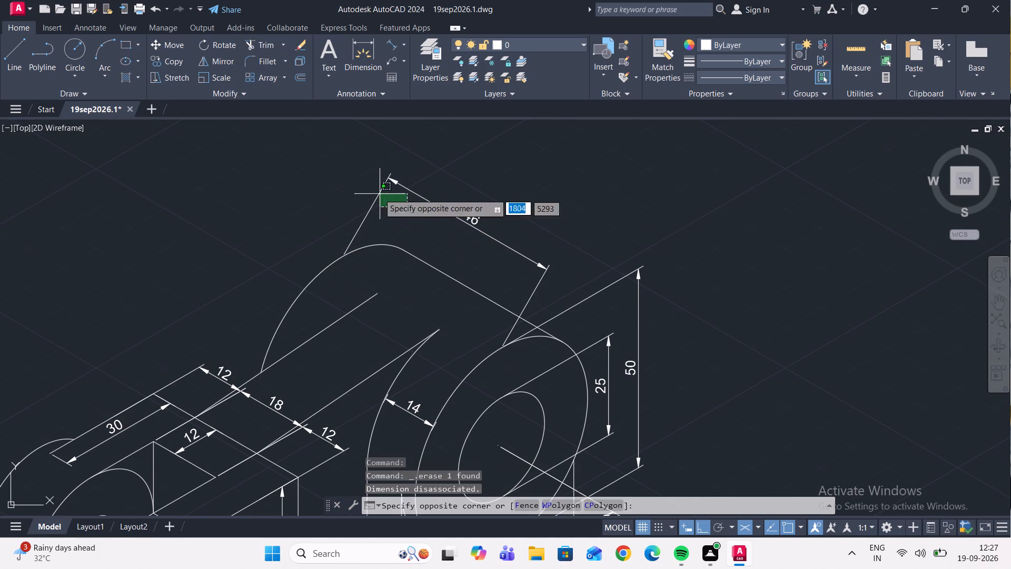
click(326, 179)
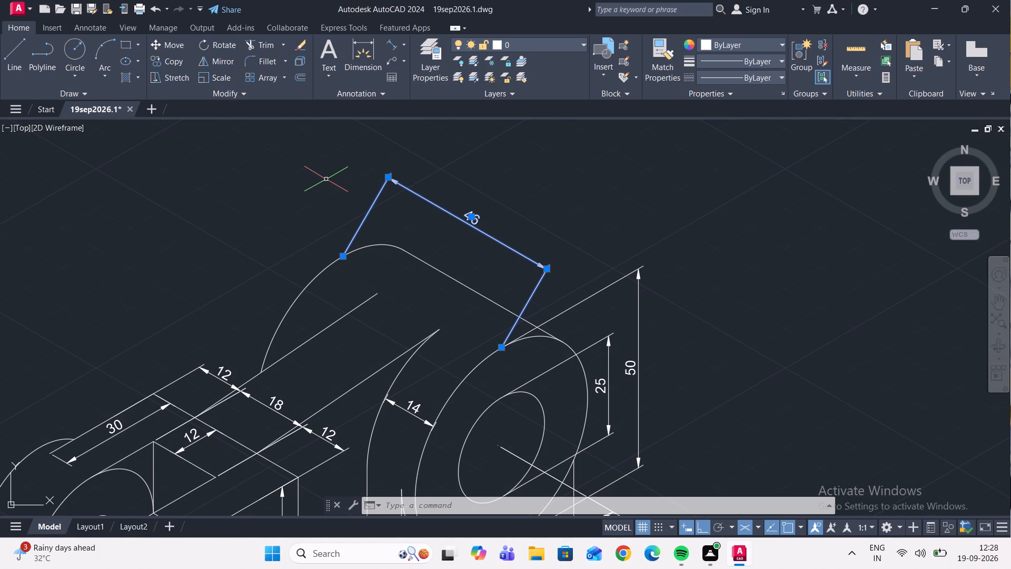
key(d)
key(i)
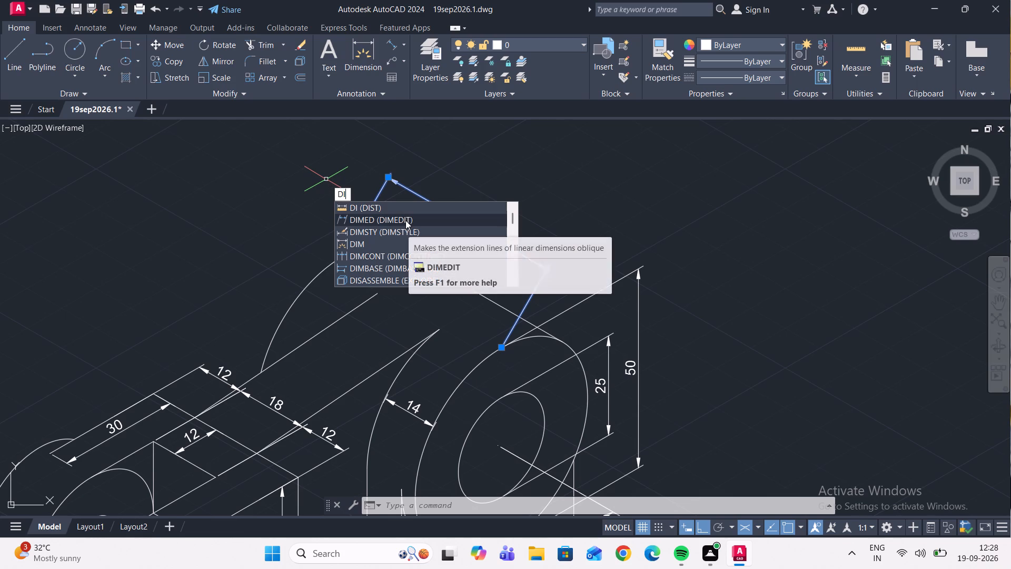
key(m)
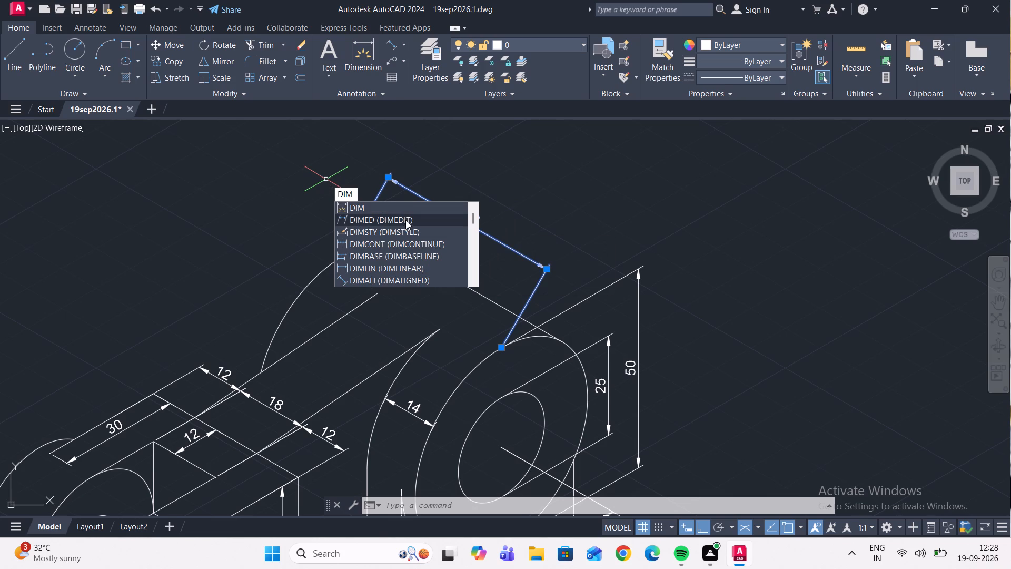
key(e)
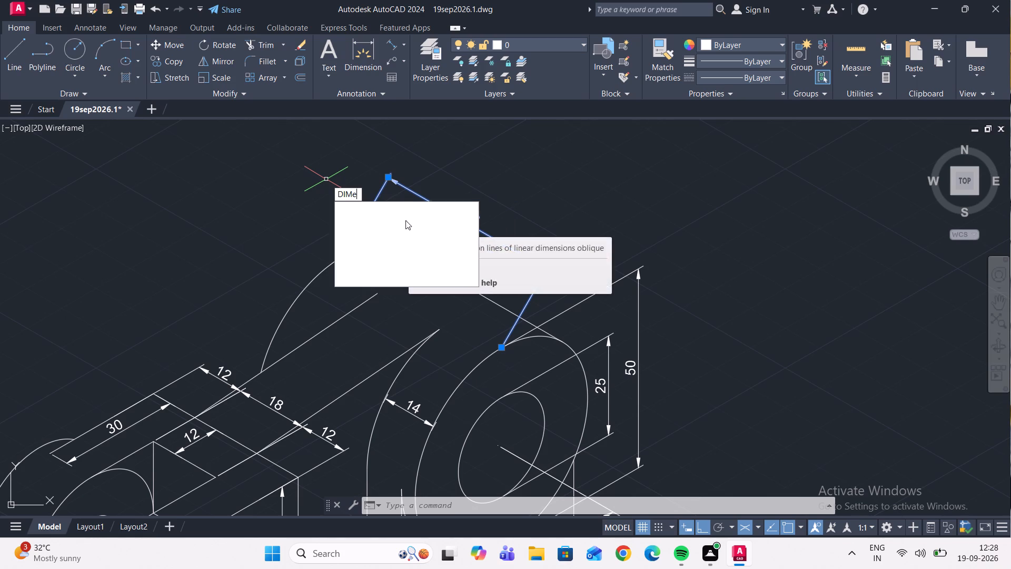
key(d)
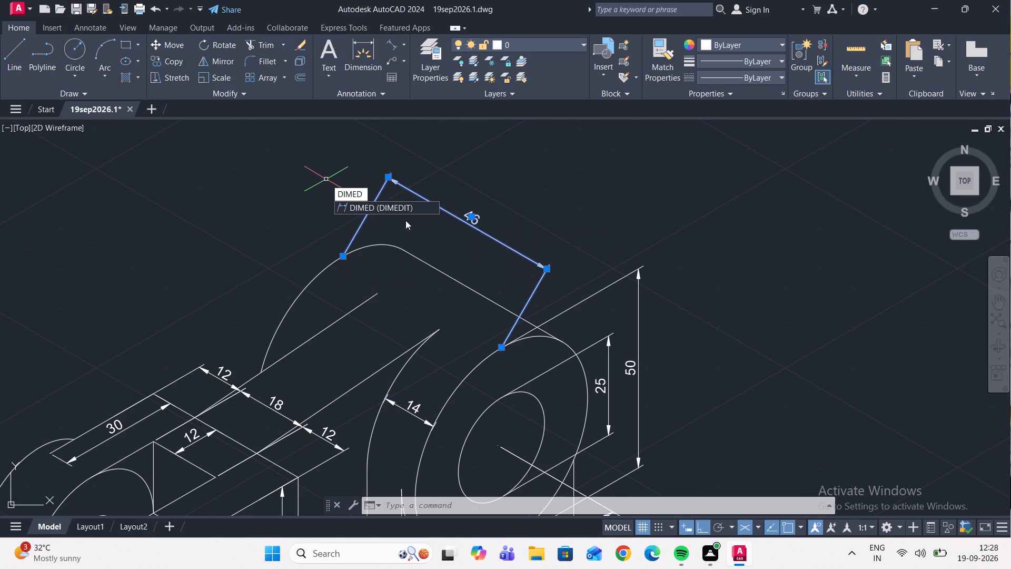
click(412, 210)
drag(449, 286, 412, 210)
scroll(494, 339, down, 2)
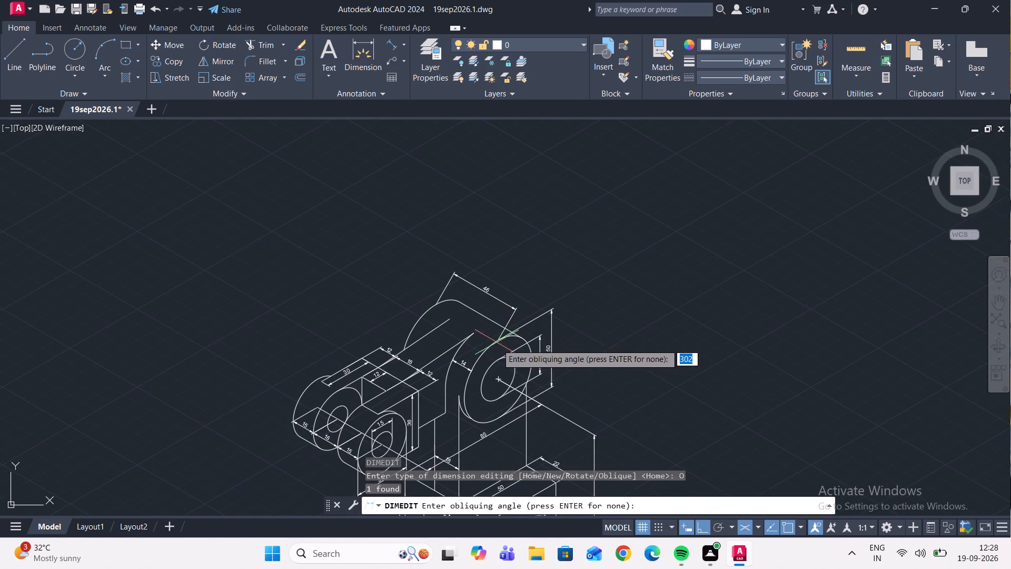
scroll(473, 355, up, 2)
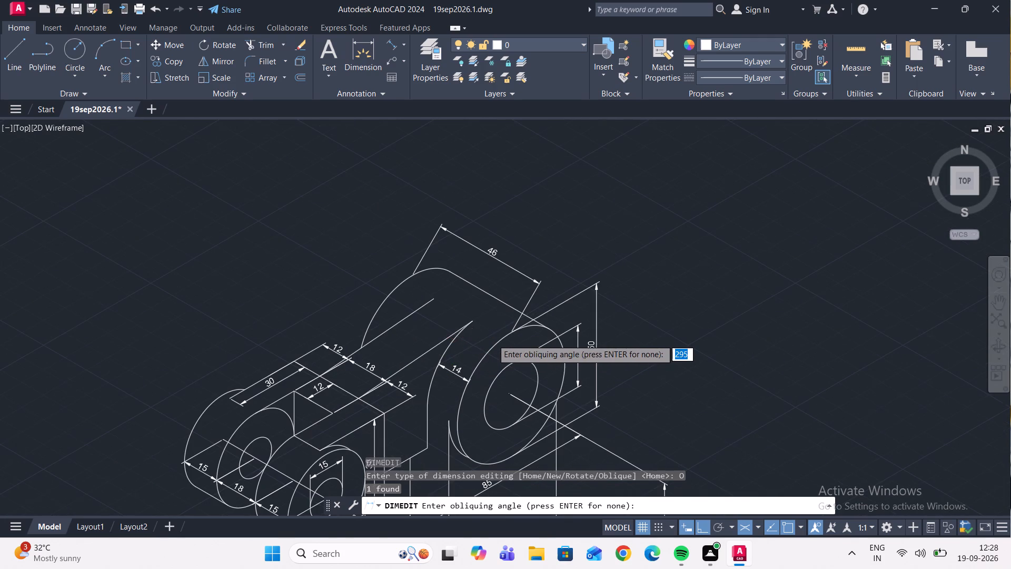
scroll(492, 339, up, 1)
drag(540, 321, 553, 314)
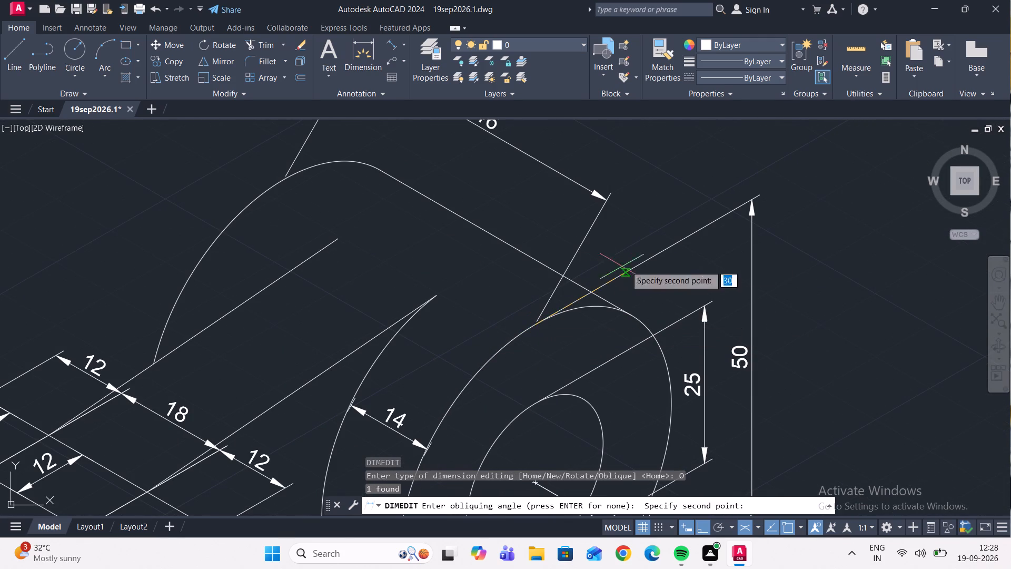
click(710, 224)
scroll(684, 246, down, 2)
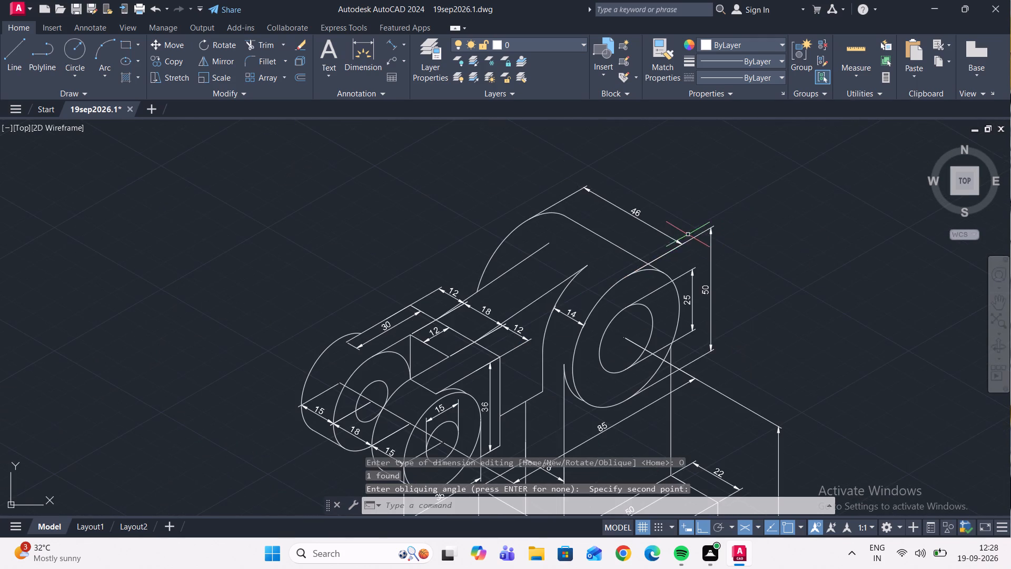
Shift the 46 dimension line outward and the 50 dimension line inward so they meet at a shared corner beside the upper boss.
middle_drag(688, 234, 593, 289)
scroll(583, 299, up, 2)
click(582, 293)
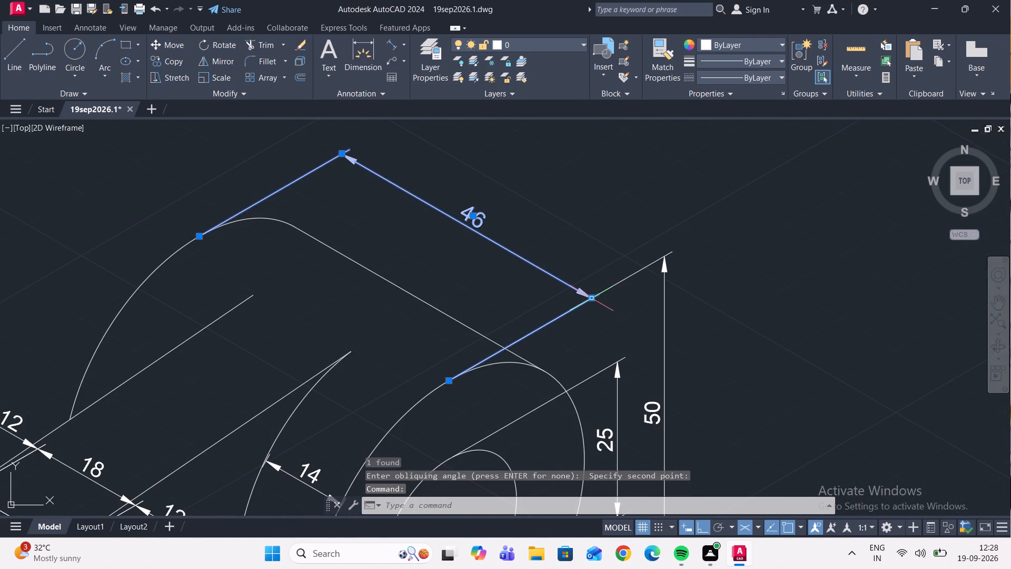
click(592, 298)
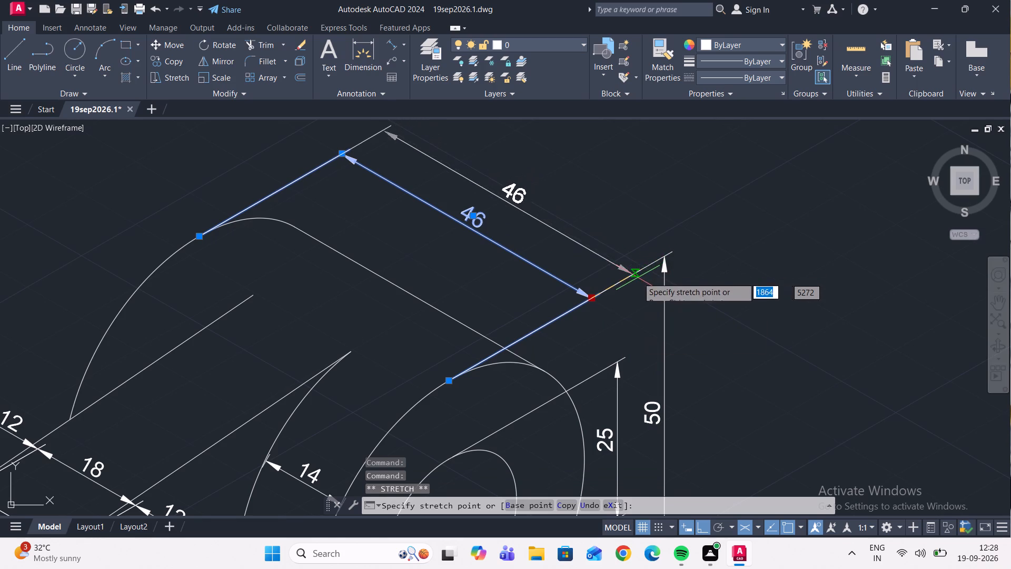
click(642, 271)
click(663, 266)
click(663, 259)
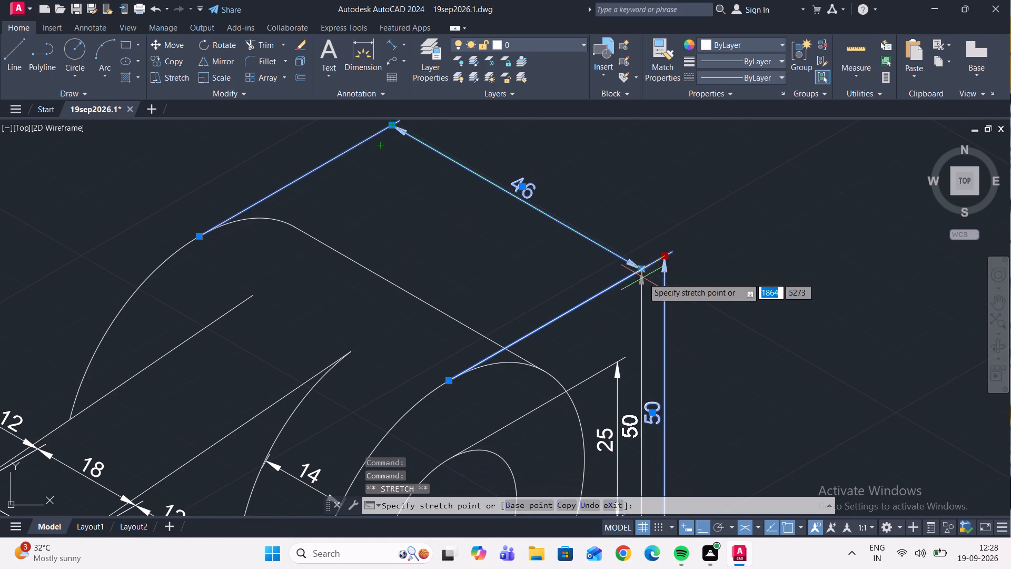
click(648, 271)
scroll(660, 260, down, 3)
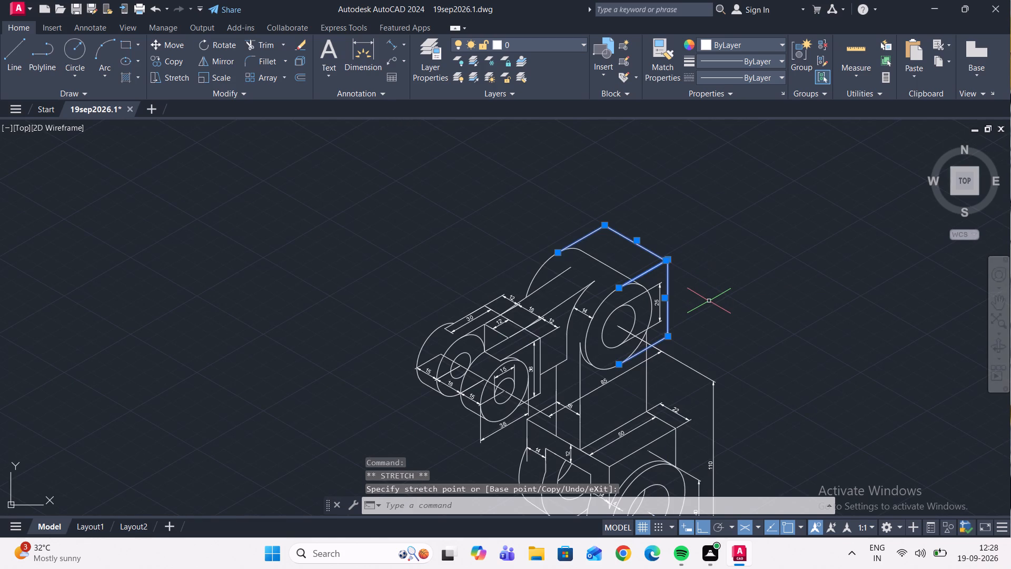
key(Escape)
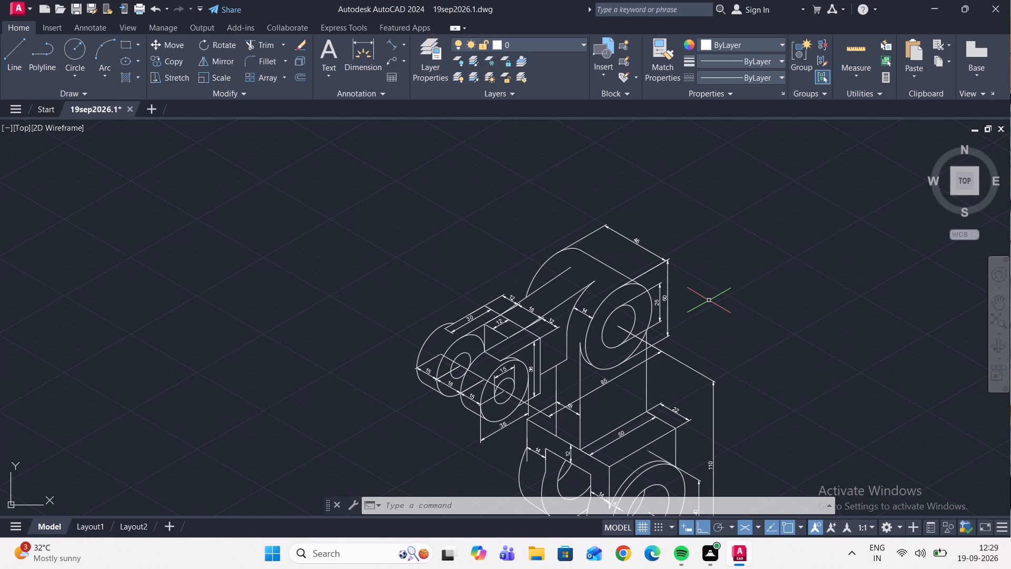
Trim the rear lug's front-face arc between its straight top edge and the vertical edge of the slot between the lugs.
middle_drag(644, 377, 552, 274)
scroll(284, 251, up, 2)
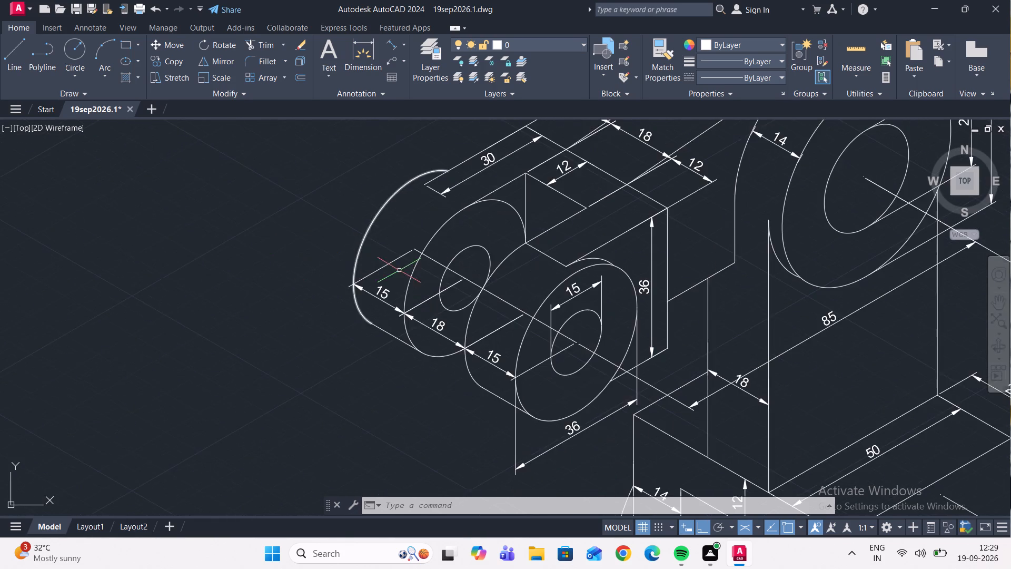
middle_drag(433, 282, 143, 157)
middle_drag(261, 225, 305, 314)
scroll(304, 355, down, 1)
middle_drag(306, 359, 341, 455)
middle_drag(352, 399, 327, 317)
middle_drag(353, 331, 345, 318)
middle_drag(343, 317, 332, 307)
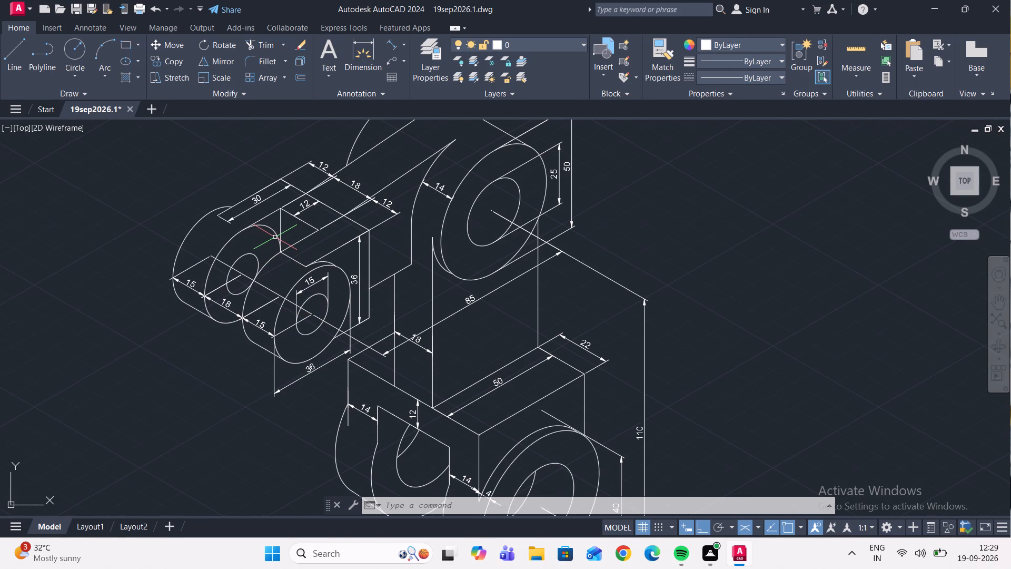
scroll(280, 224, up, 1)
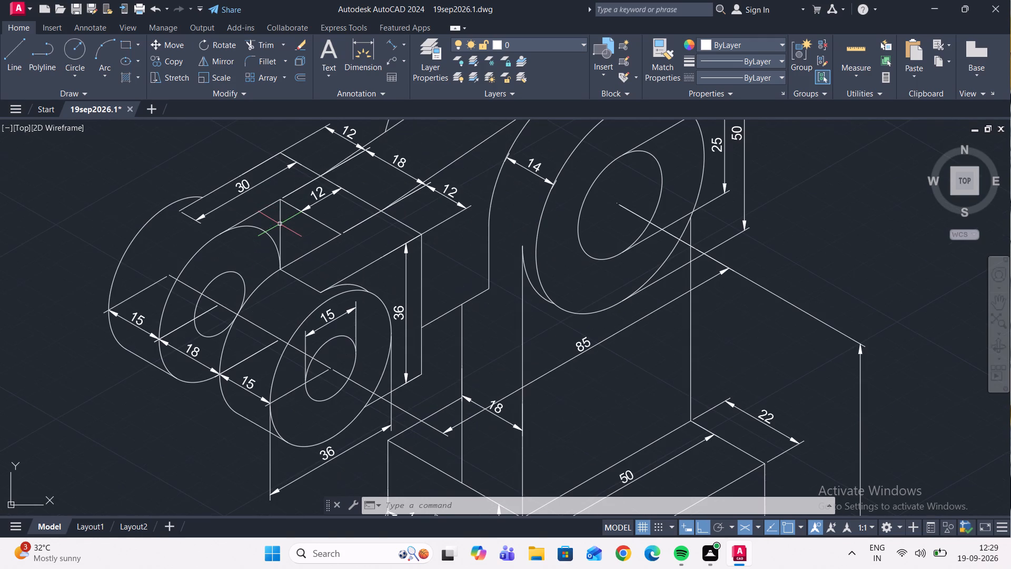
click(266, 43)
click(267, 232)
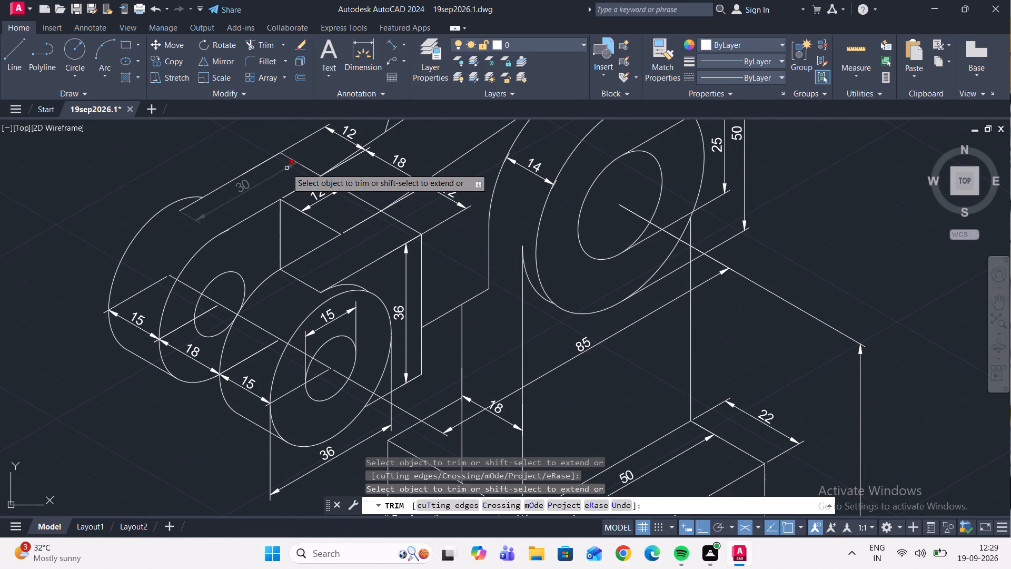
key(Escape)
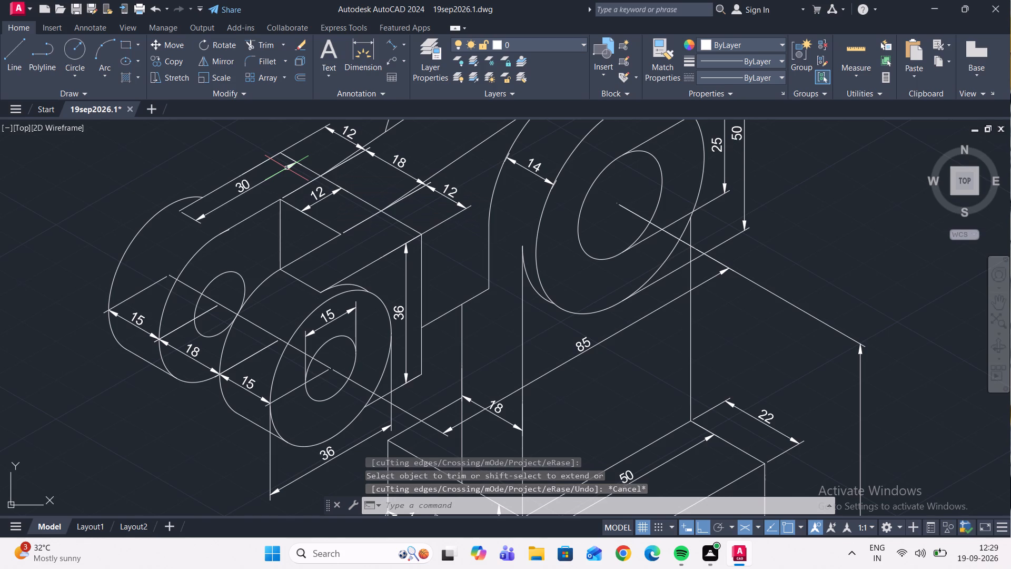
Examine the lower bosses, the base block and the whole bracket for missing dimensions or leftover geometry.
scroll(377, 247, down, 1)
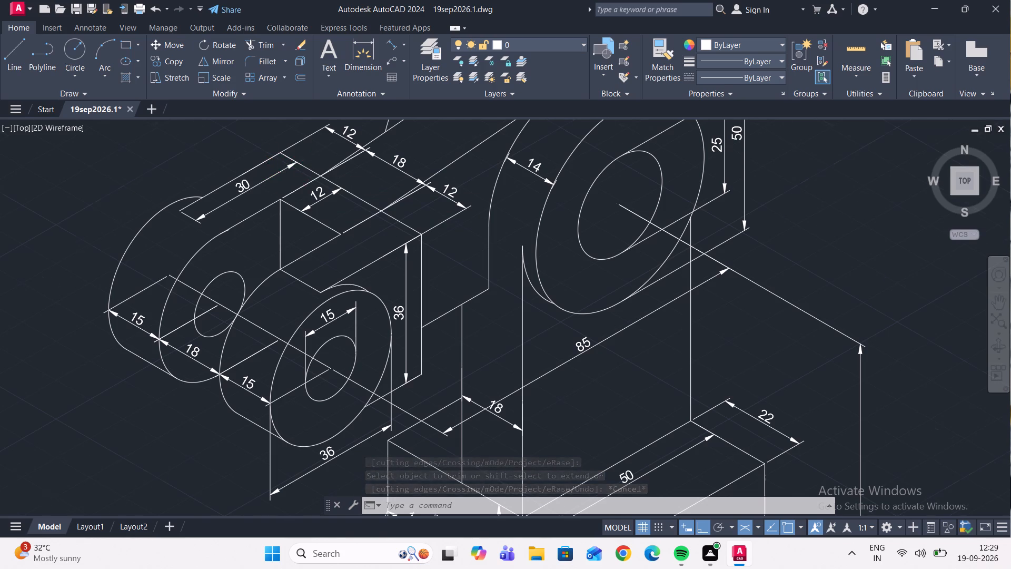
scroll(377, 247, down, 2)
middle_drag(450, 250, 397, 216)
scroll(402, 288, up, 2)
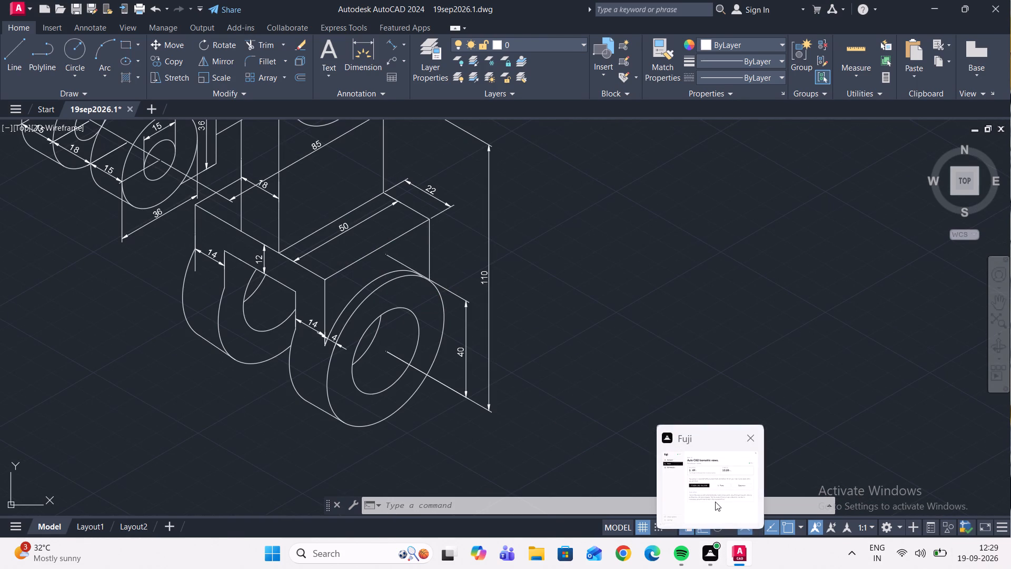
scroll(462, 267, down, 2)
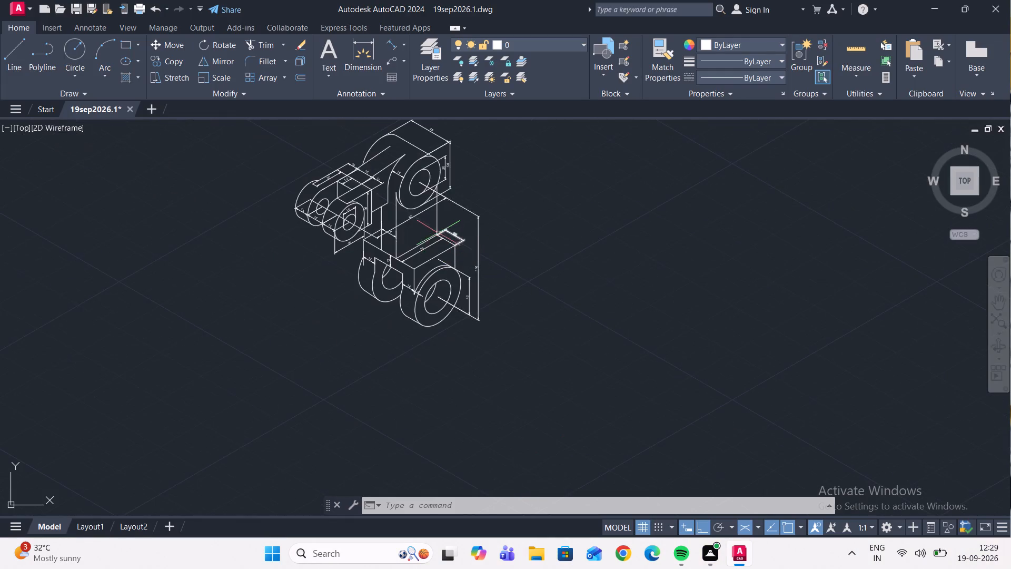
scroll(438, 232, up, 2)
middle_drag(438, 232, 471, 306)
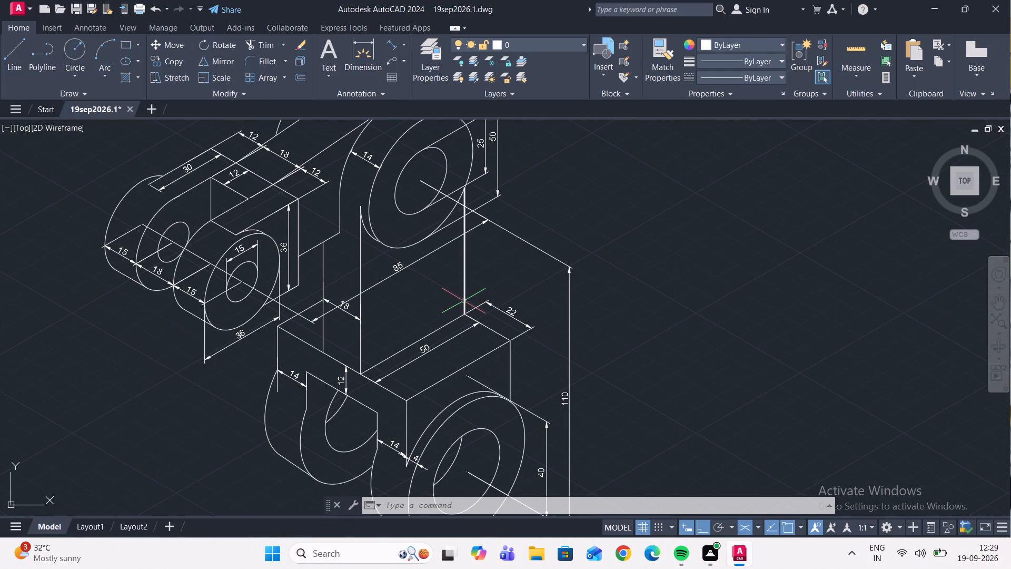
middle_drag(431, 281, 409, 190)
middle_drag(414, 256, 418, 271)
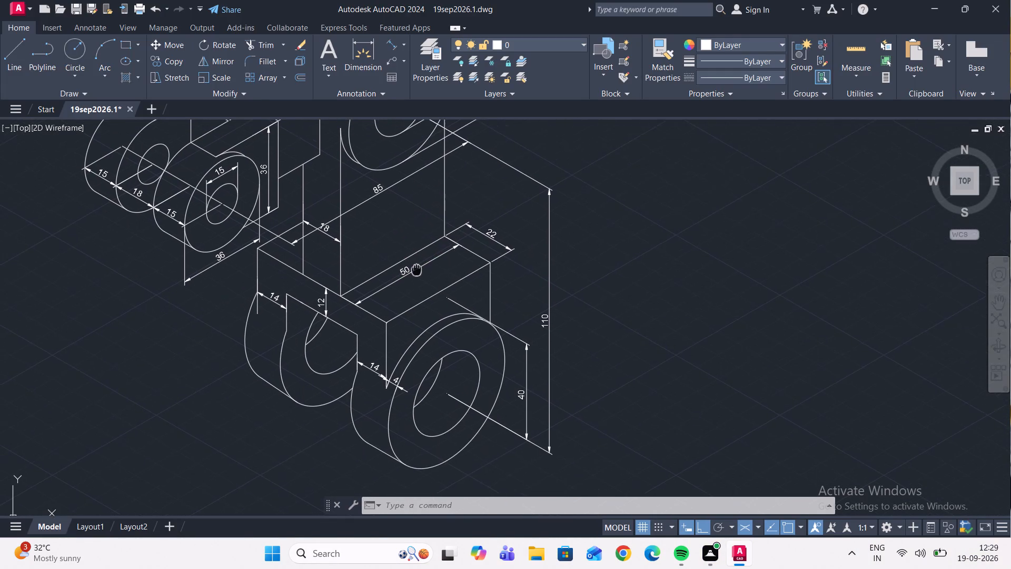
middle_drag(418, 271, 419, 279)
middle_drag(420, 278, 457, 272)
scroll(475, 300, up, 1)
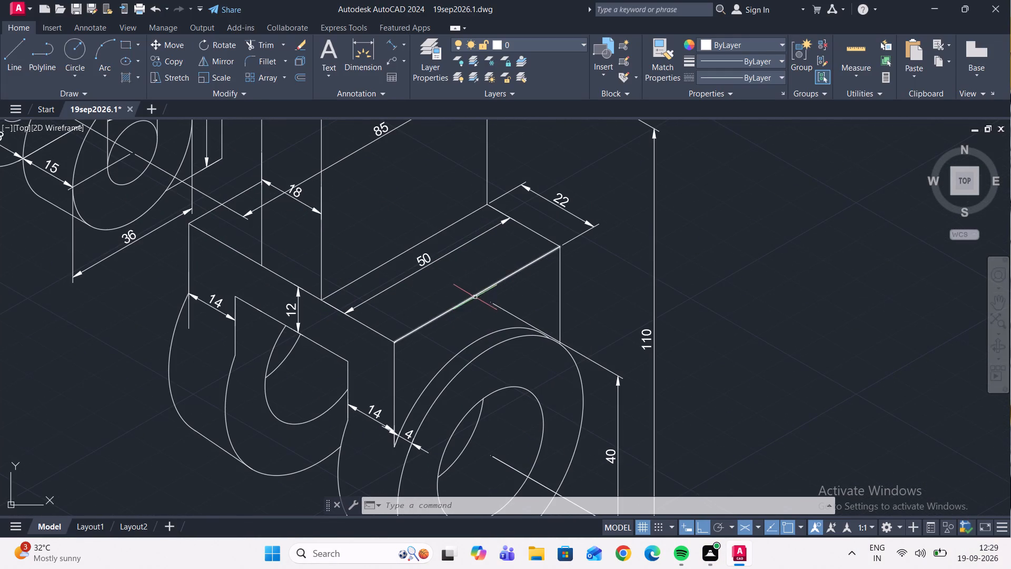
scroll(477, 298, down, 1)
middle_drag(442, 263, 463, 288)
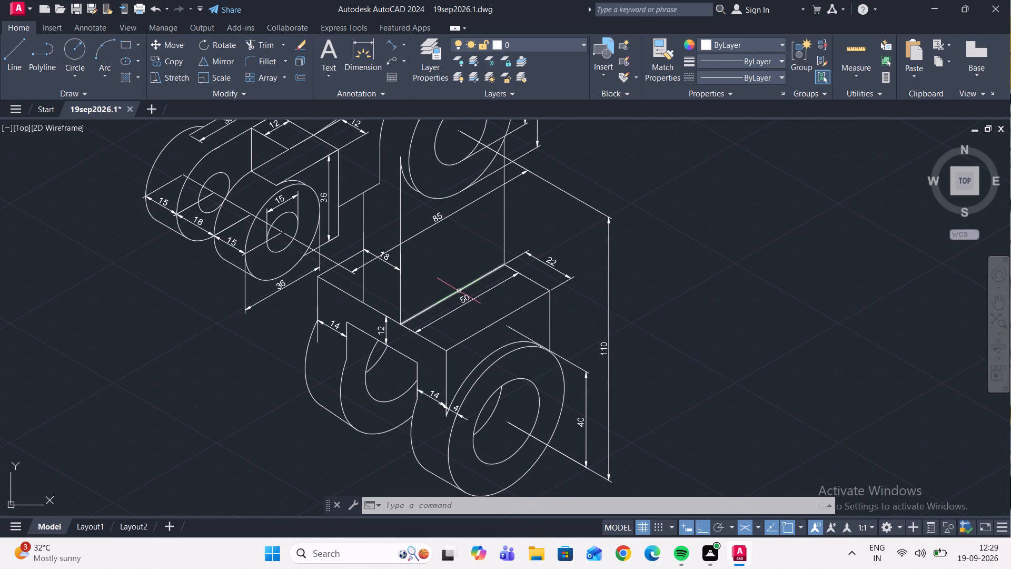
scroll(465, 293, down, 2)
middle_drag(460, 301, 452, 337)
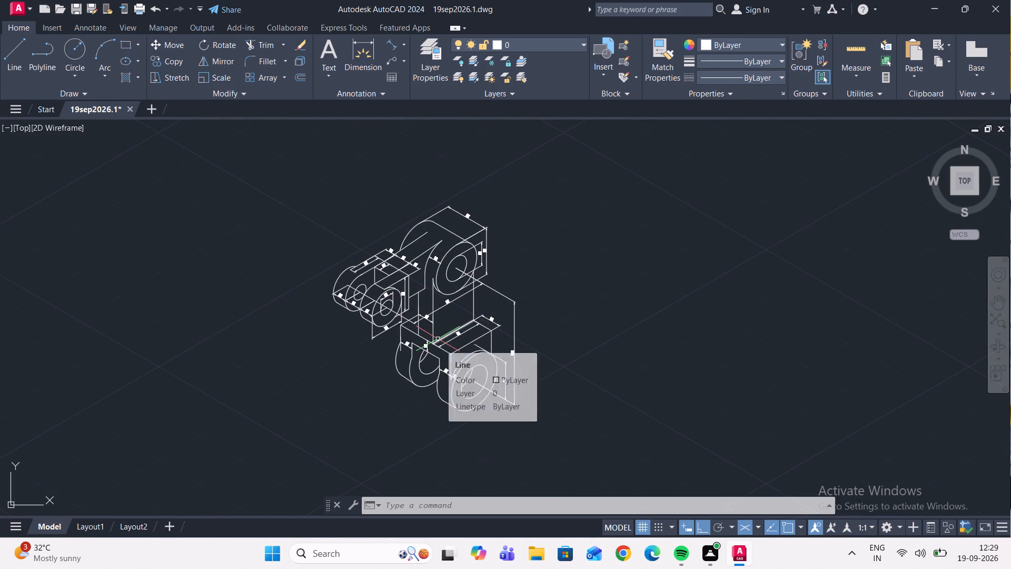
Trim the tiny leftover stub and arc end beneath the rear lug's top edge, at the start of its rounded end.
scroll(407, 275, up, 3)
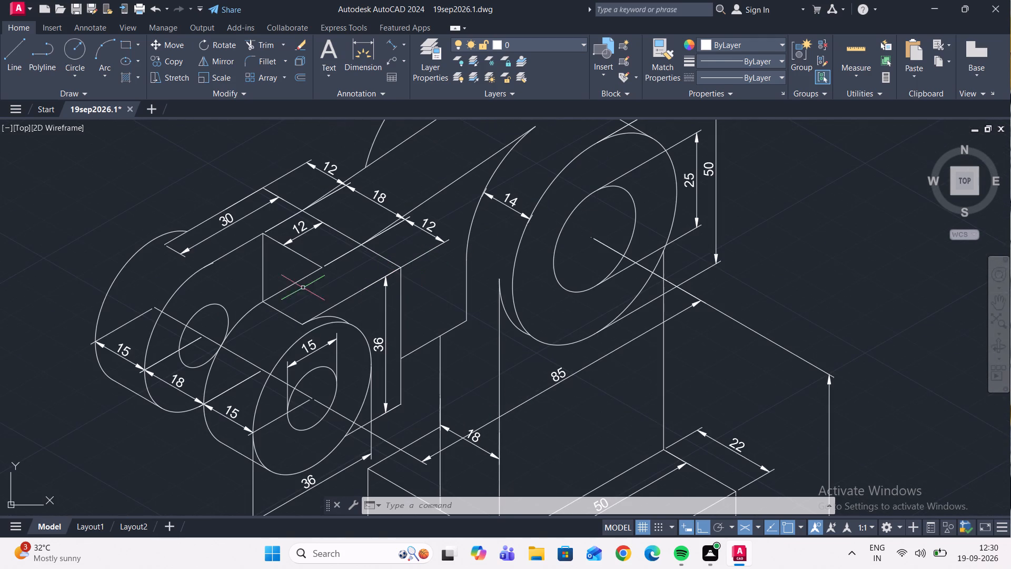
scroll(246, 279, up, 2)
scroll(193, 272, up, 2)
scroll(189, 229, up, 3)
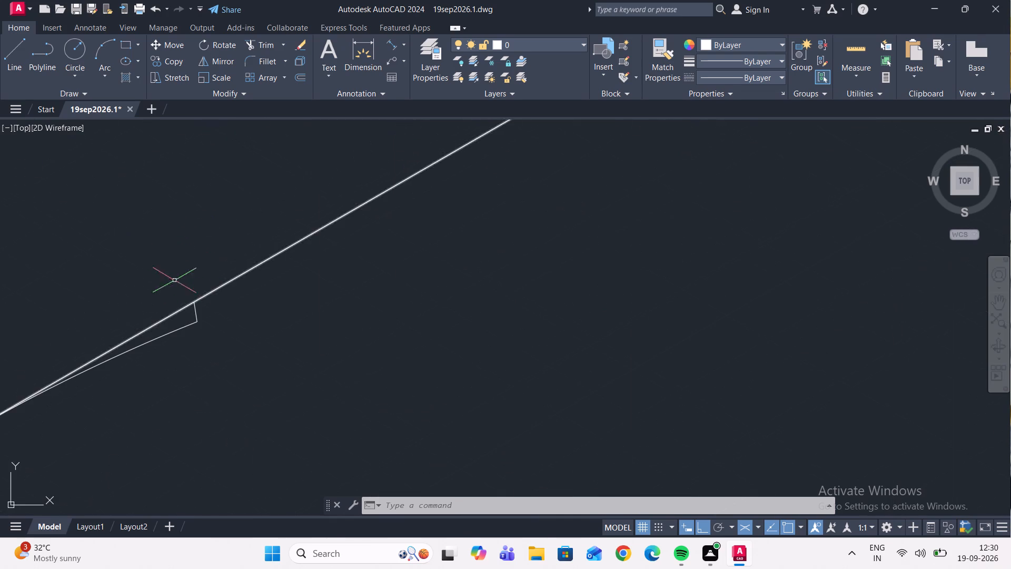
click(267, 42)
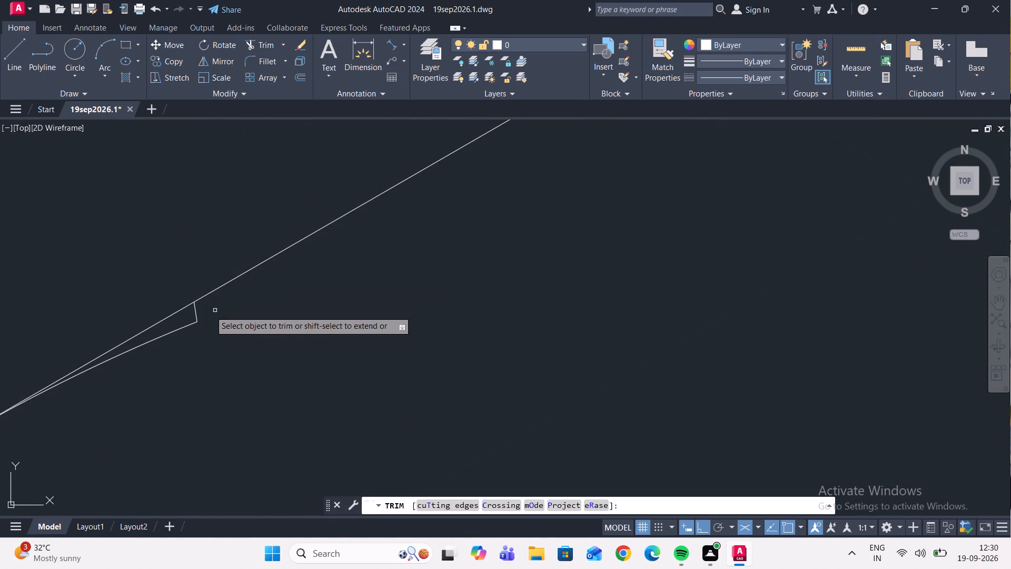
click(195, 313)
click(190, 323)
scroll(311, 339, down, 3)
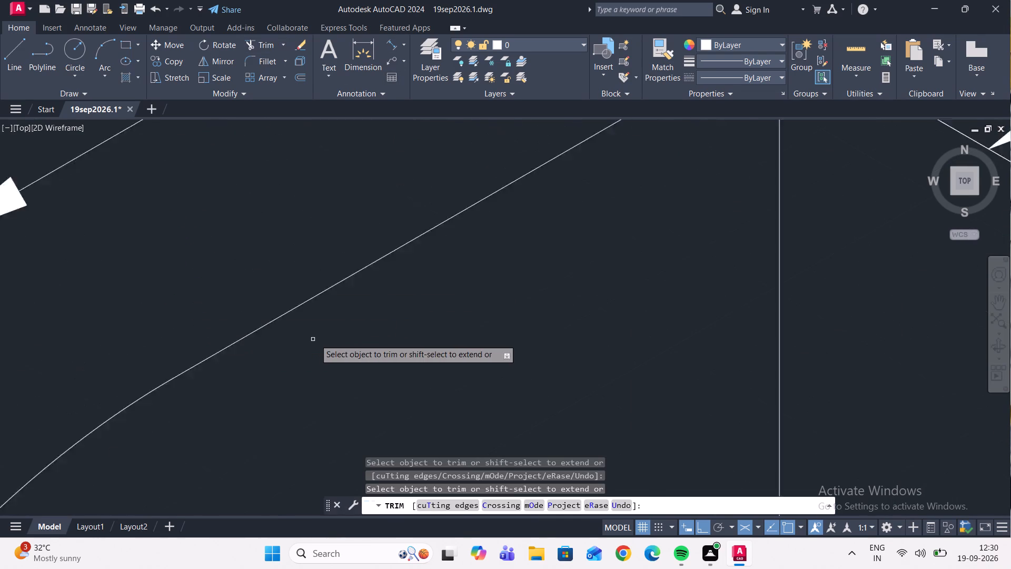
scroll(319, 339, down, 2)
middle_drag(366, 359, 314, 320)
scroll(322, 324, down, 1)
middle_drag(350, 322, 314, 326)
middle_drag(320, 322, 308, 281)
middle_drag(311, 300, 274, 266)
middle_drag(280, 268, 272, 247)
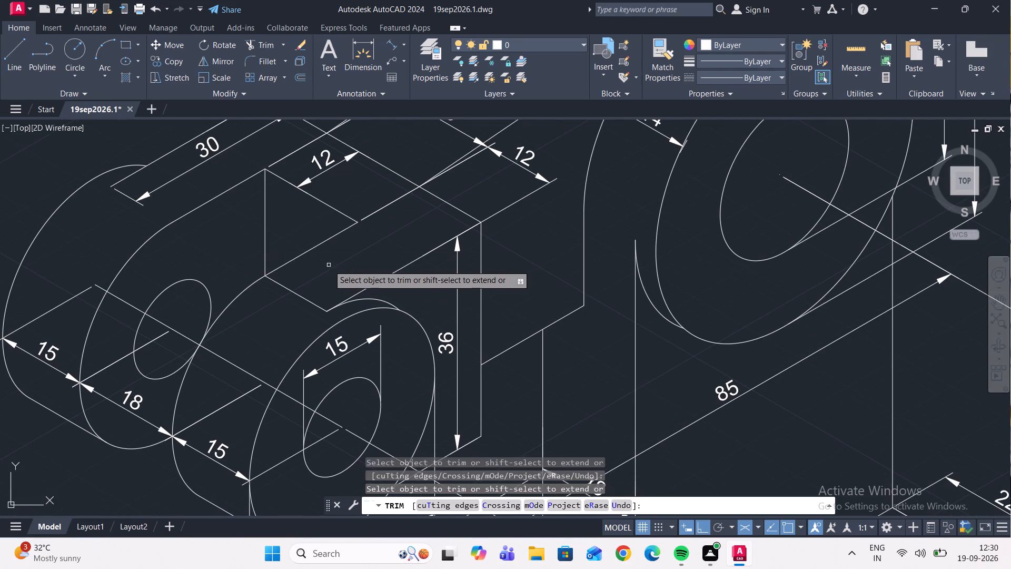
key(Escape)
scroll(429, 248, down, 2)
middle_drag(458, 239, 429, 235)
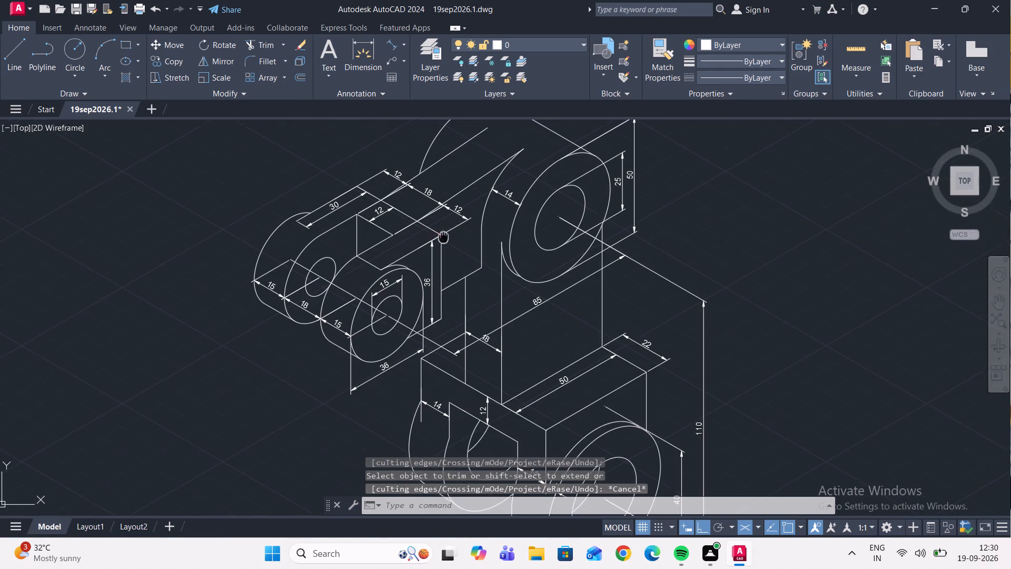
Inspect the upper boss, the lugs and the whole dimensioned bracket for remaining errors or leftover geometry.
middle_drag(429, 235, 378, 220)
middle_drag(408, 240, 340, 263)
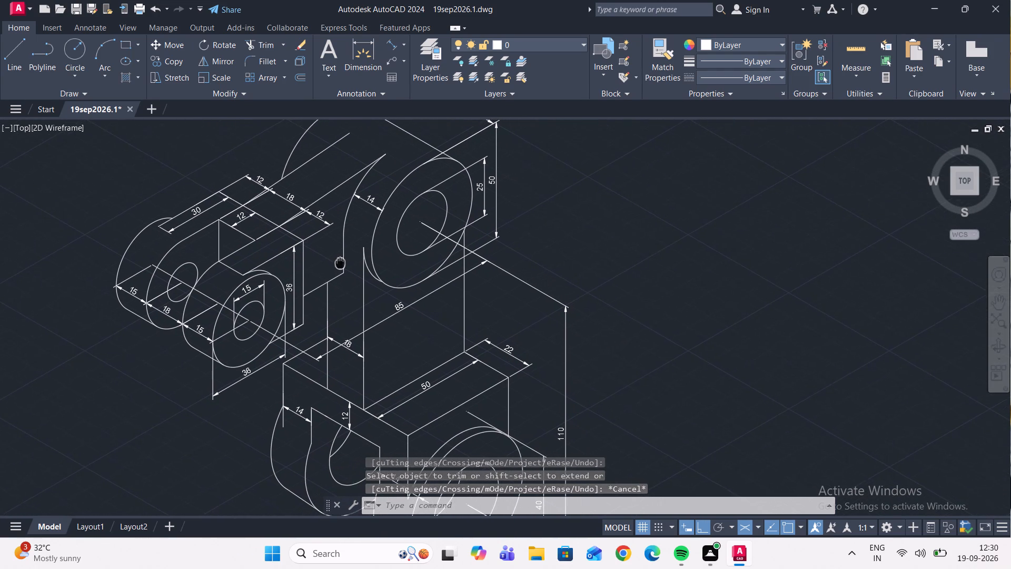
middle_drag(340, 263, 338, 262)
scroll(319, 349, up, 1)
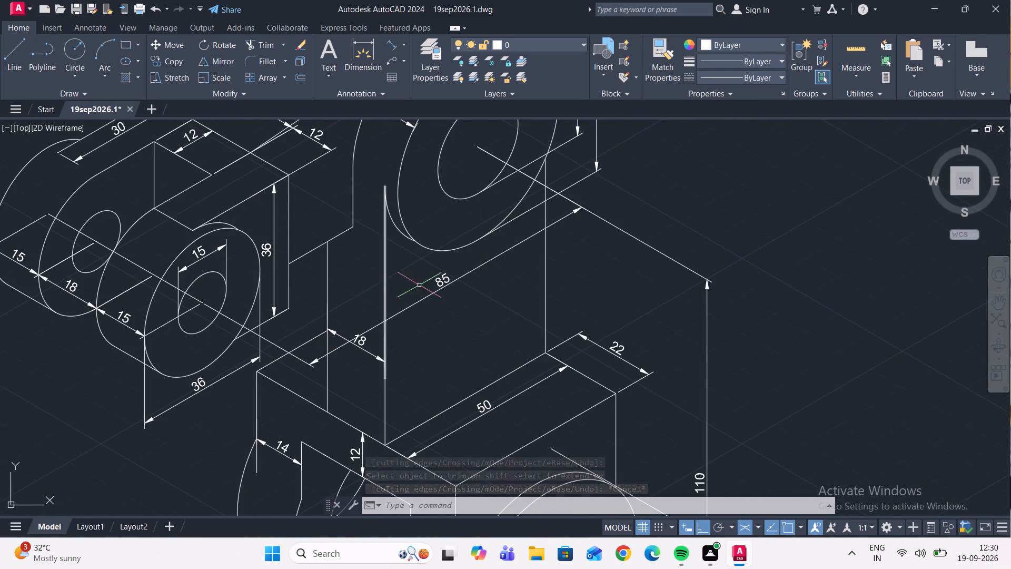
middle_drag(436, 284, 364, 271)
middle_drag(429, 296, 391, 324)
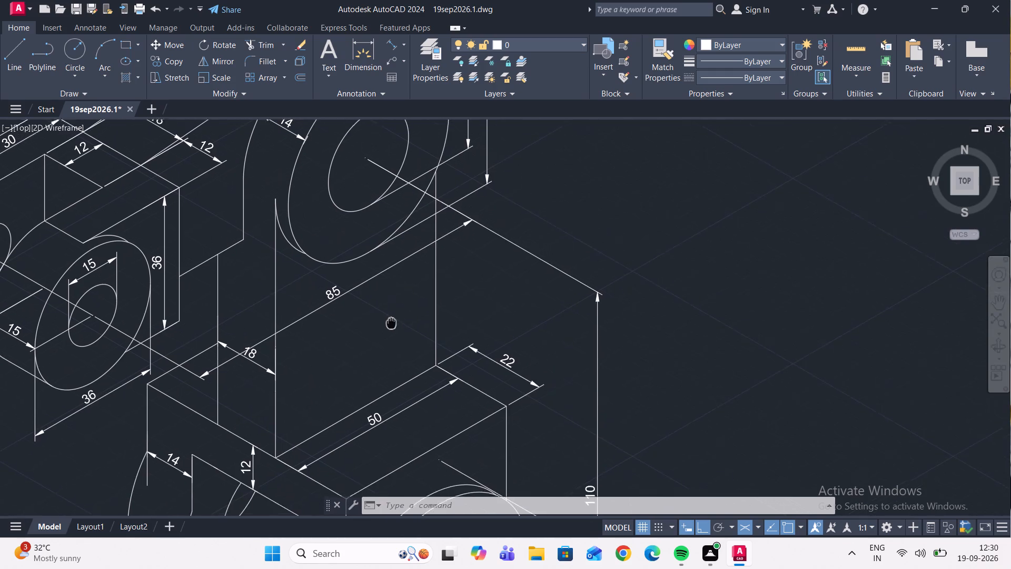
middle_drag(391, 324, 392, 329)
scroll(399, 327, down, 2)
middle_drag(408, 327, 408, 326)
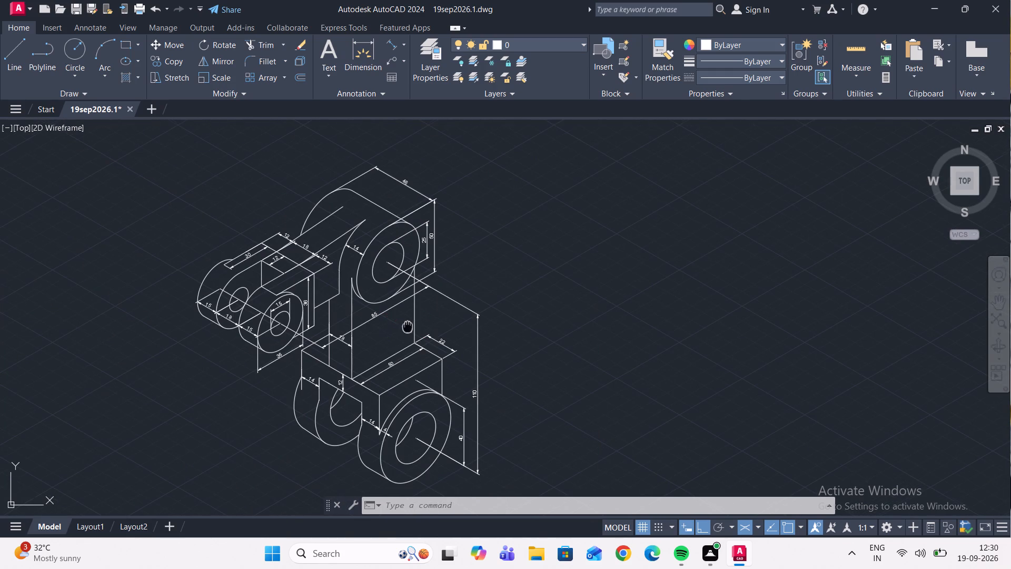
middle_drag(408, 326, 390, 301)
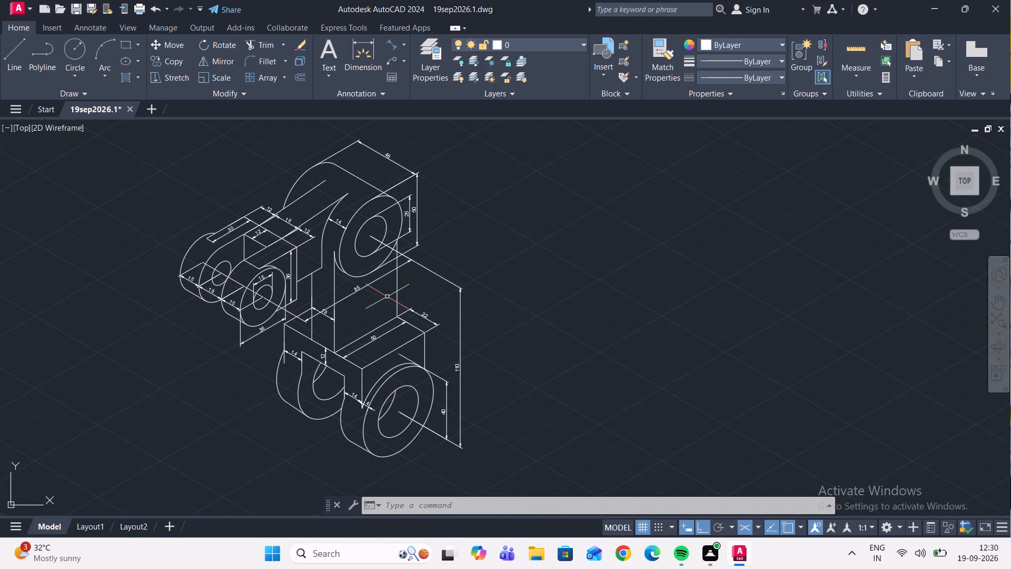
scroll(406, 271, down, 1)
scroll(382, 213, up, 1)
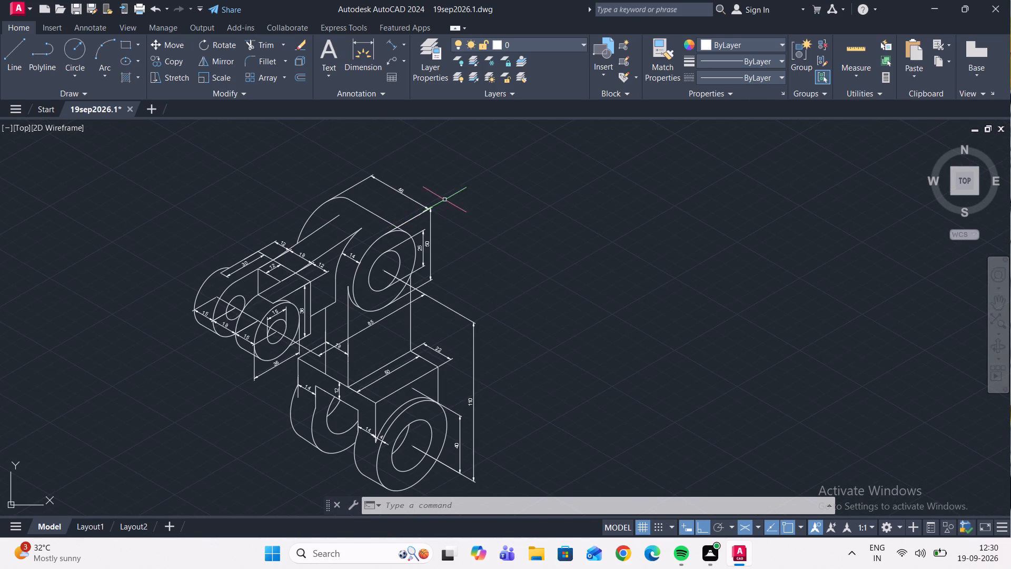
middle_drag(453, 194, 487, 143)
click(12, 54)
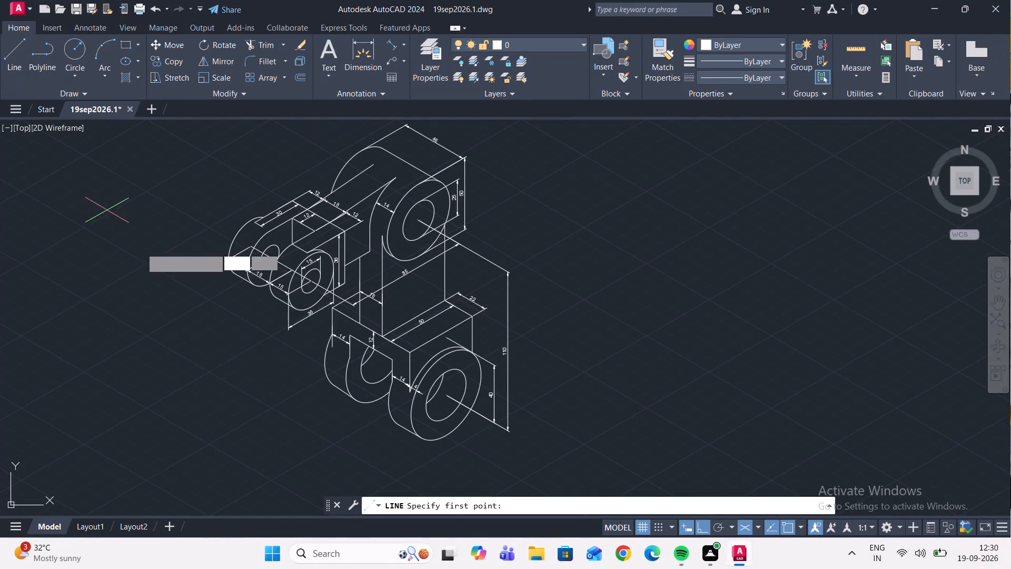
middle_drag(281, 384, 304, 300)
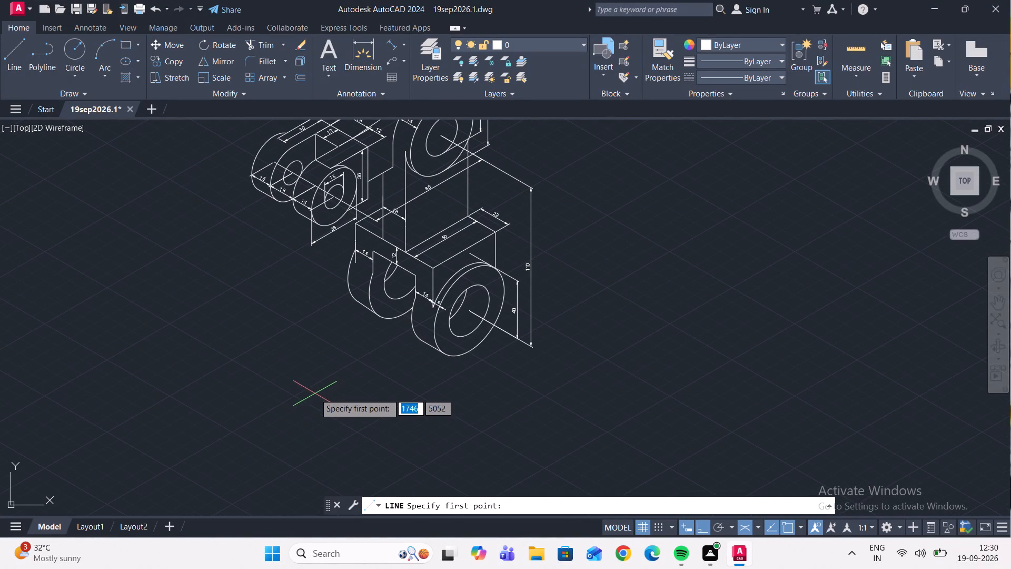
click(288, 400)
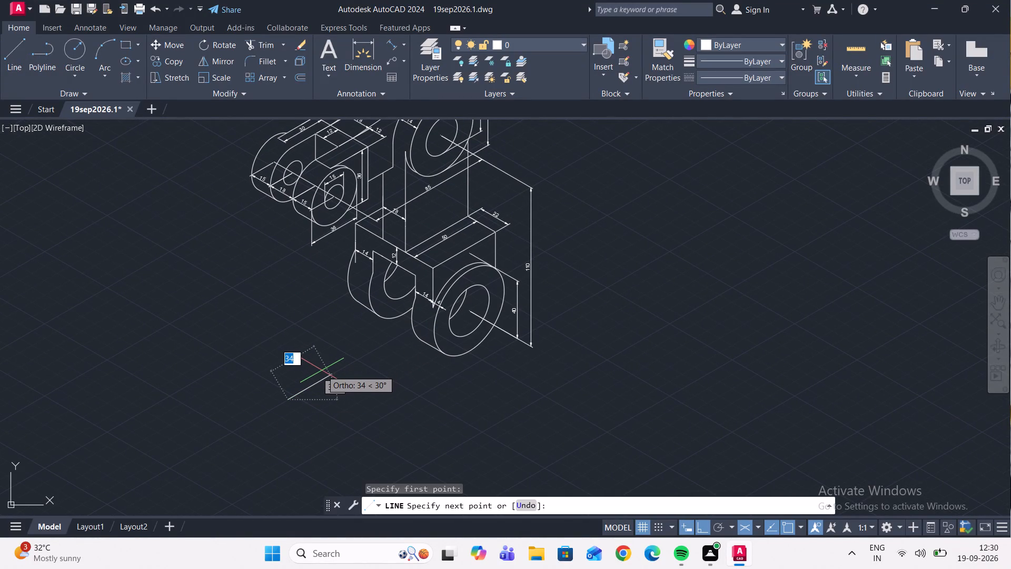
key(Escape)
Draw a 10-unit line along the 330° isometric axis in the empty area below the bracket as an arrowhead base.
click(13, 61)
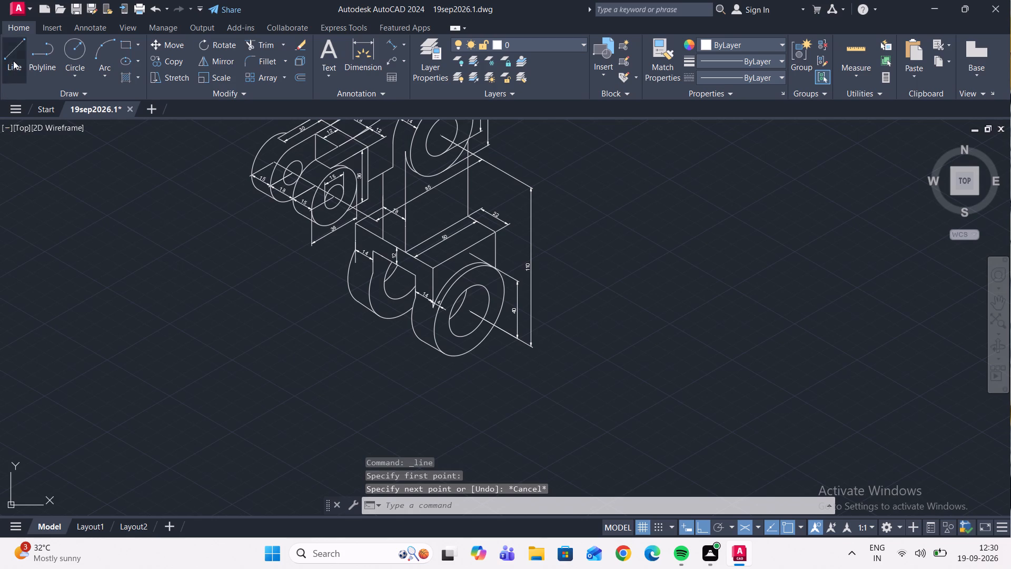
click(285, 359)
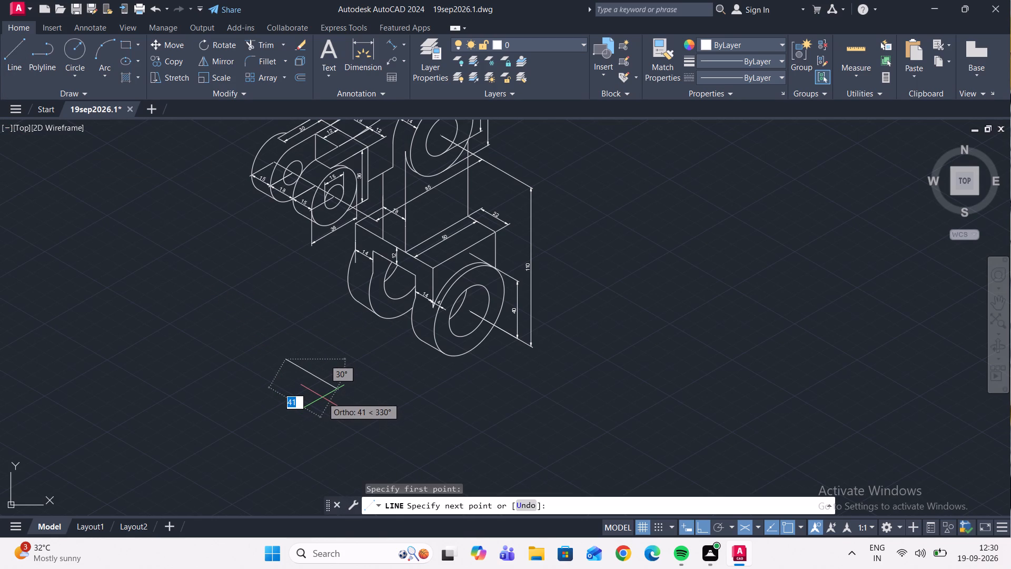
key(1)
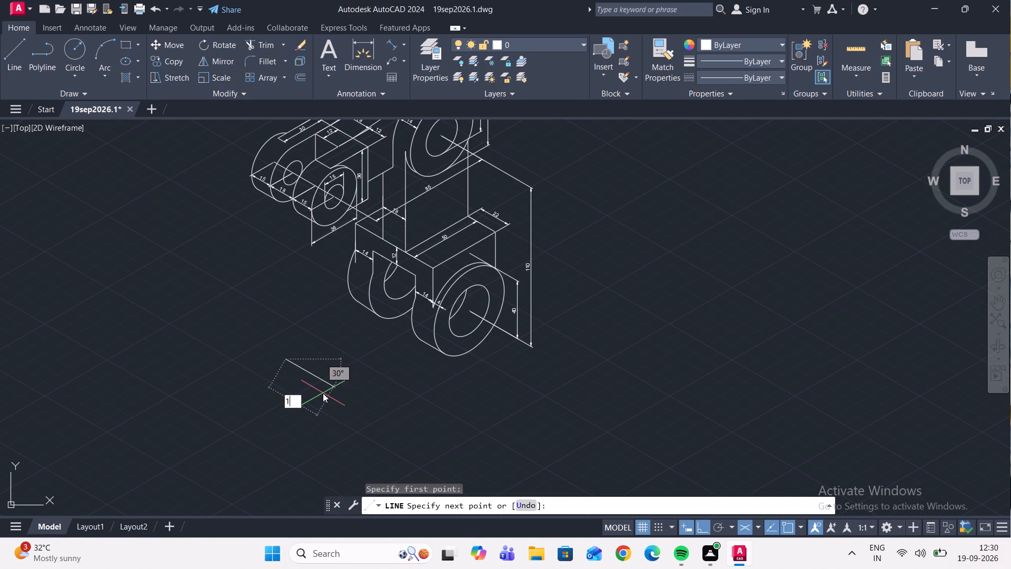
key(0)
key(Return)
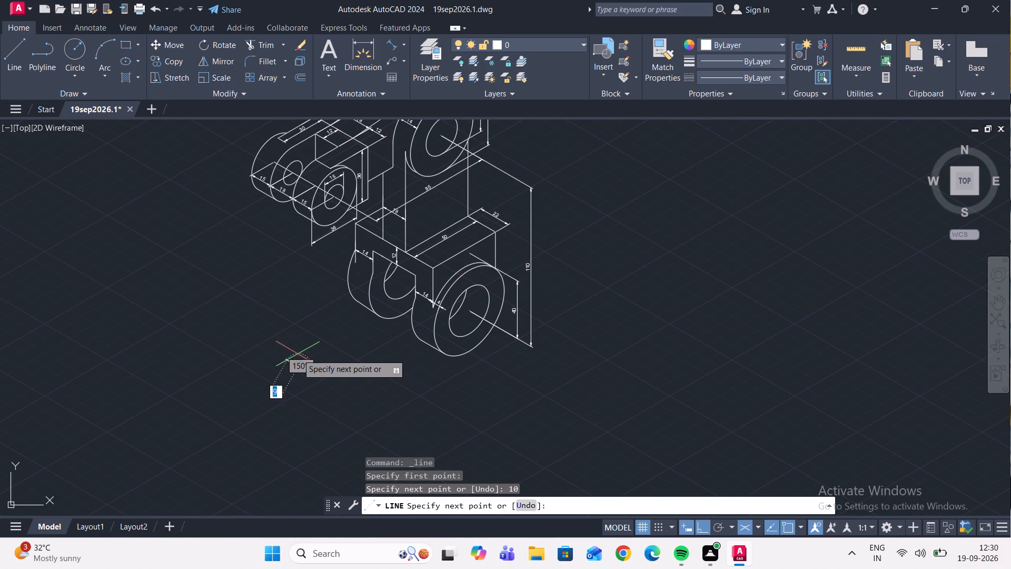
scroll(302, 350, up, 2)
key(Escape)
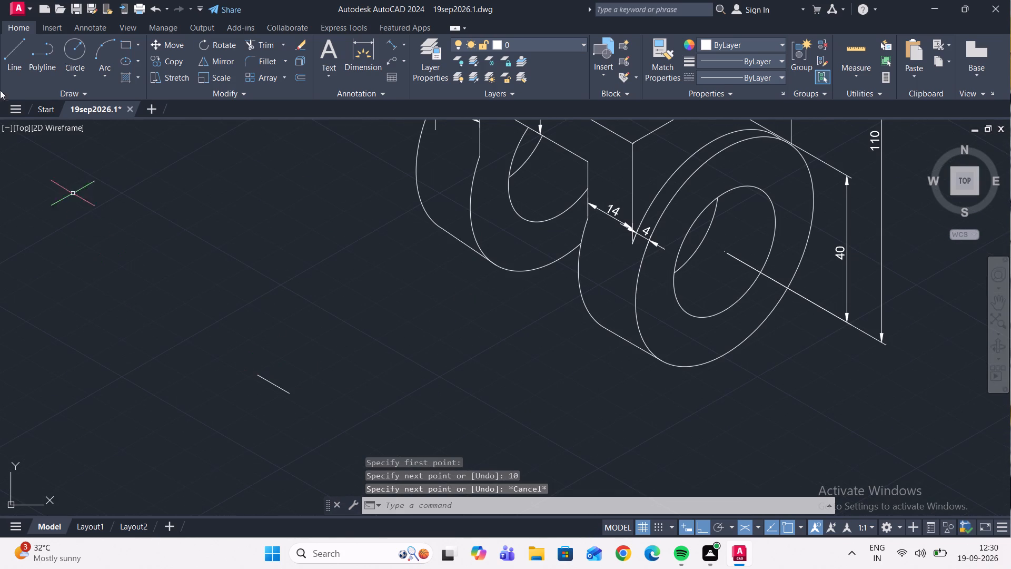
Draw a 9-unit line at 30° from the base line's midpoint, and join its tip to both base ends to form an arrowhead.
click(11, 46)
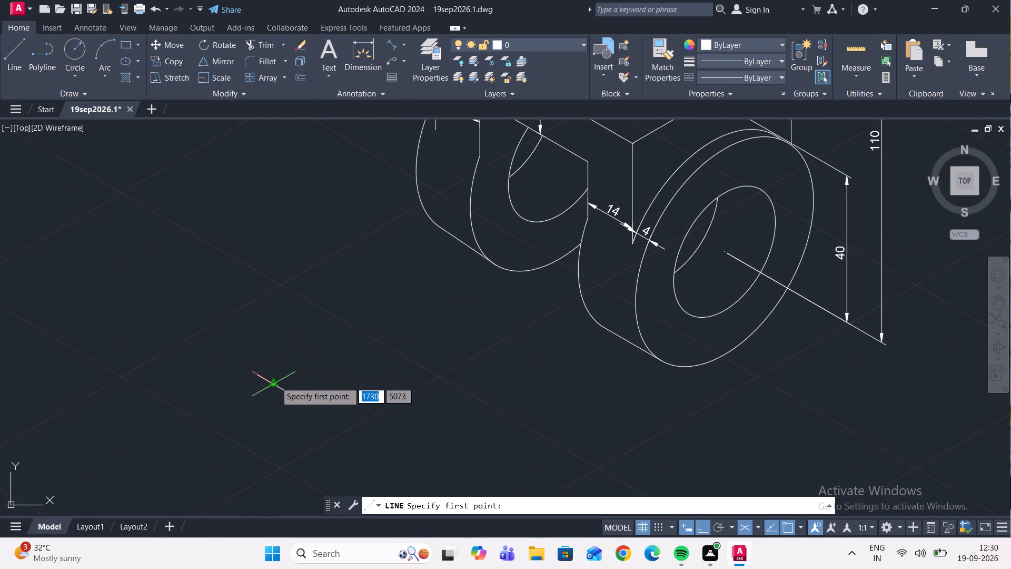
click(275, 381)
key(9)
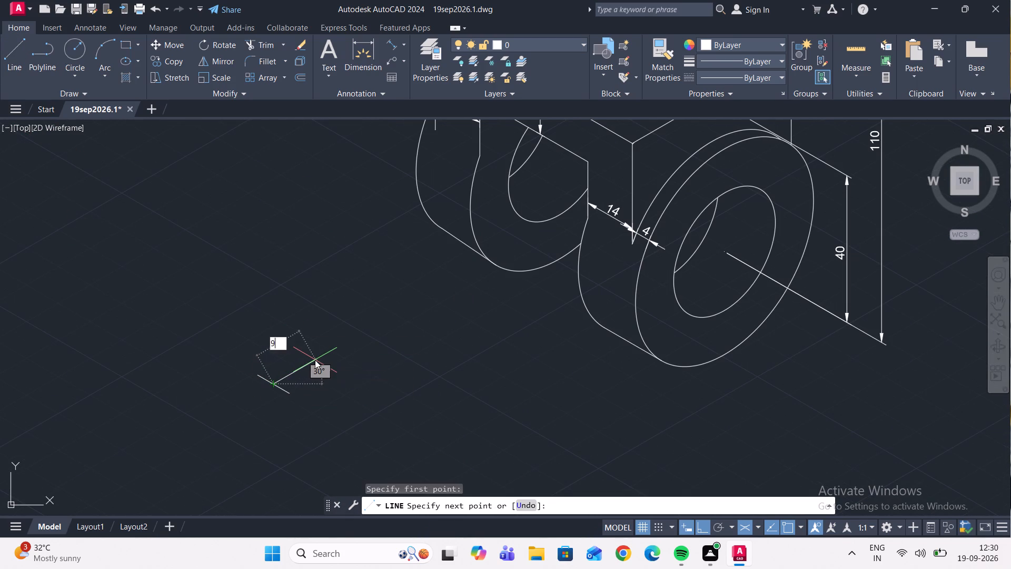
key(Return)
click(293, 394)
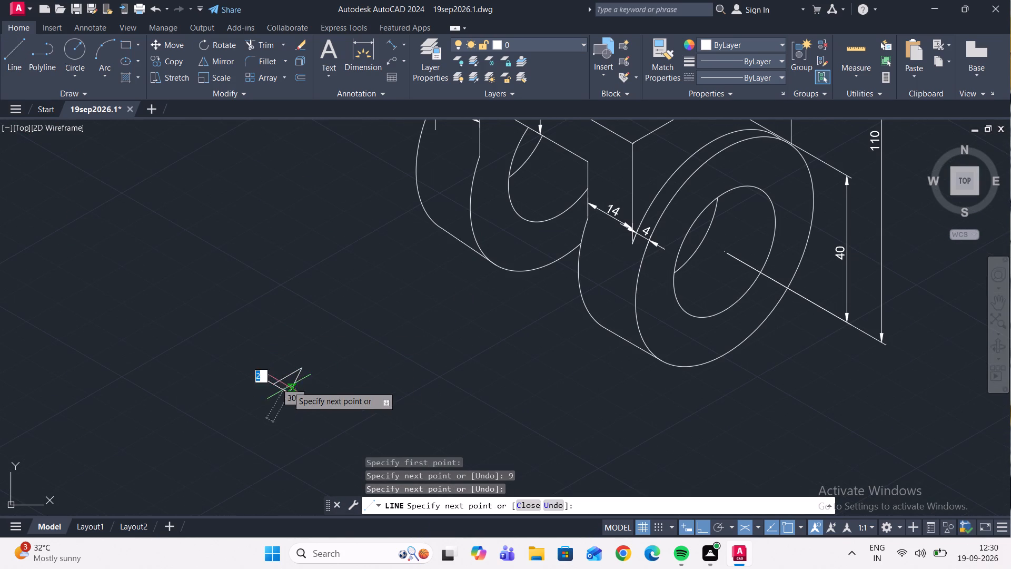
key(Escape)
key(space)
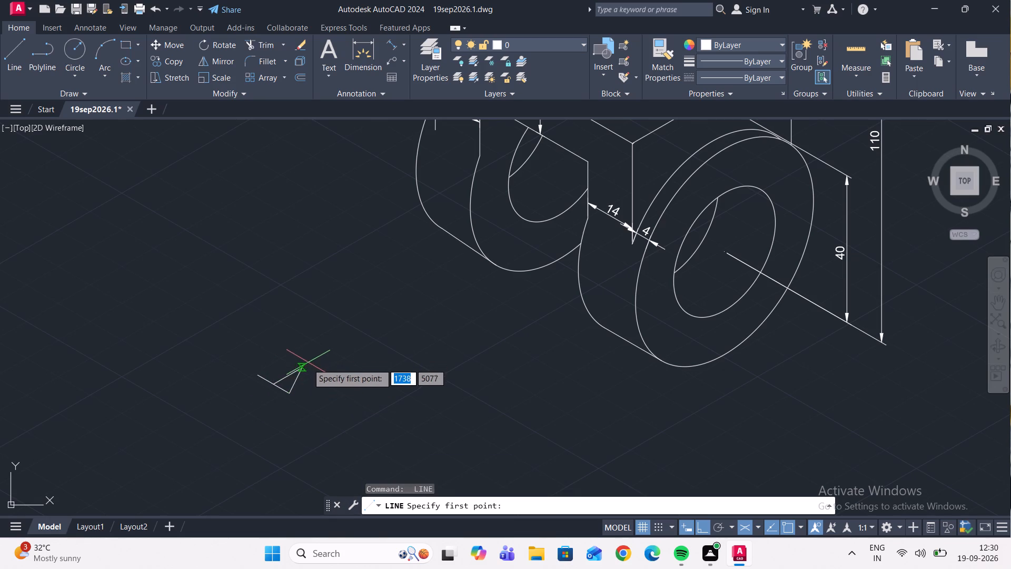
click(304, 367)
click(262, 371)
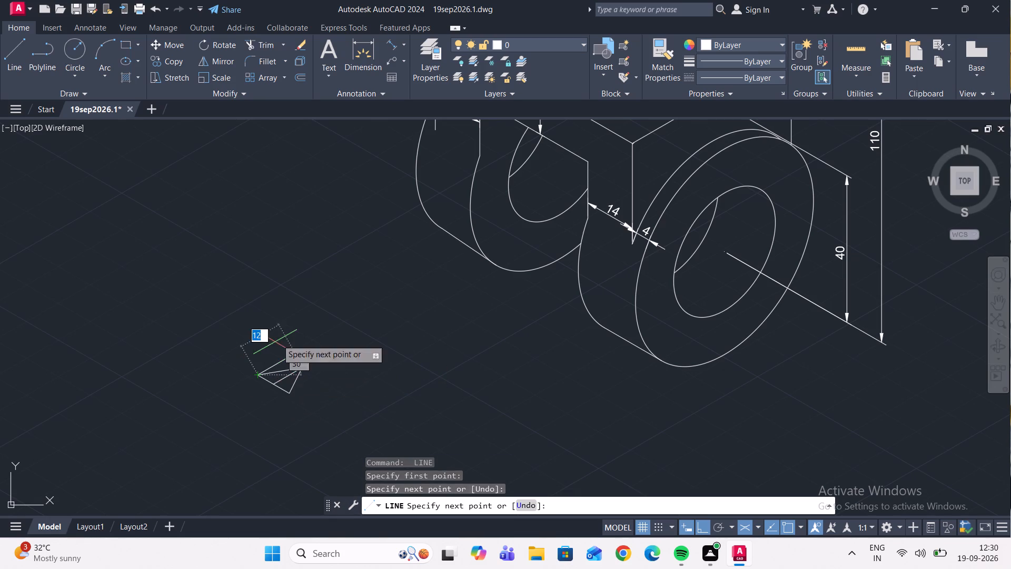
key(Escape)
Draw a long arrow shaft from the midpoint of the arrowhead's base, running away from the tip along the 210° isometric direction.
click(13, 53)
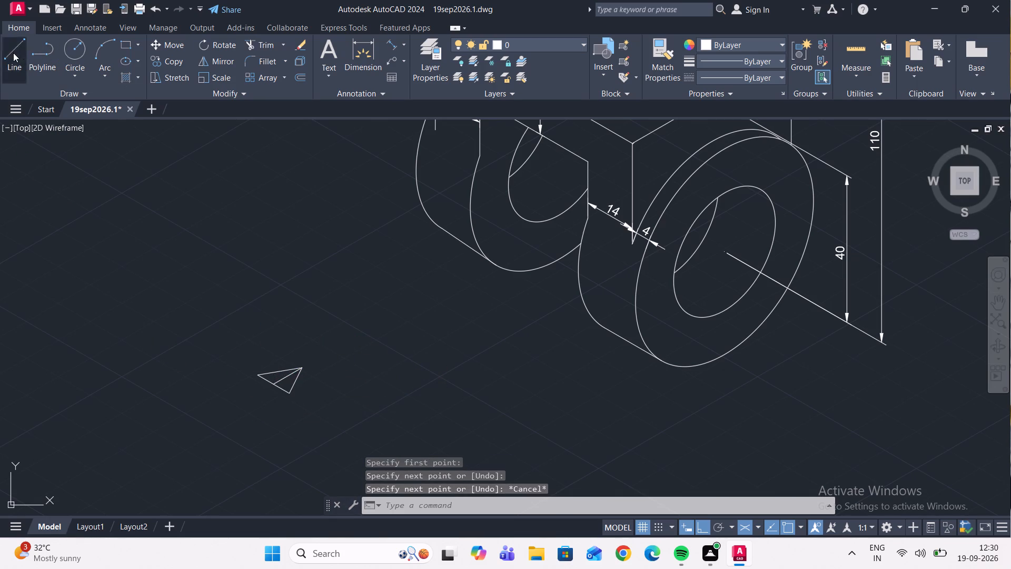
scroll(273, 308, down, 2)
scroll(280, 347, up, 2)
click(276, 323)
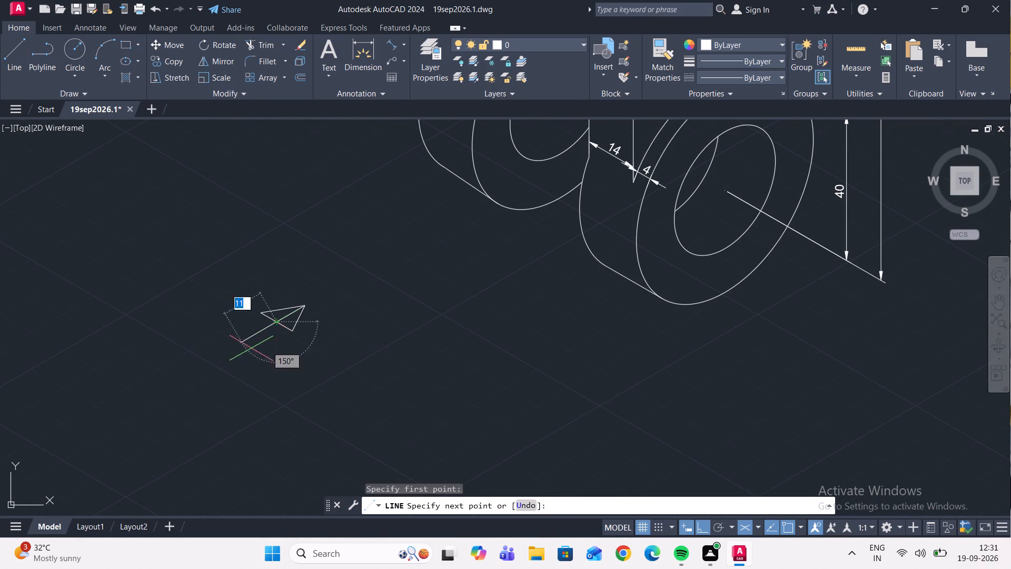
click(151, 405)
key(Escape)
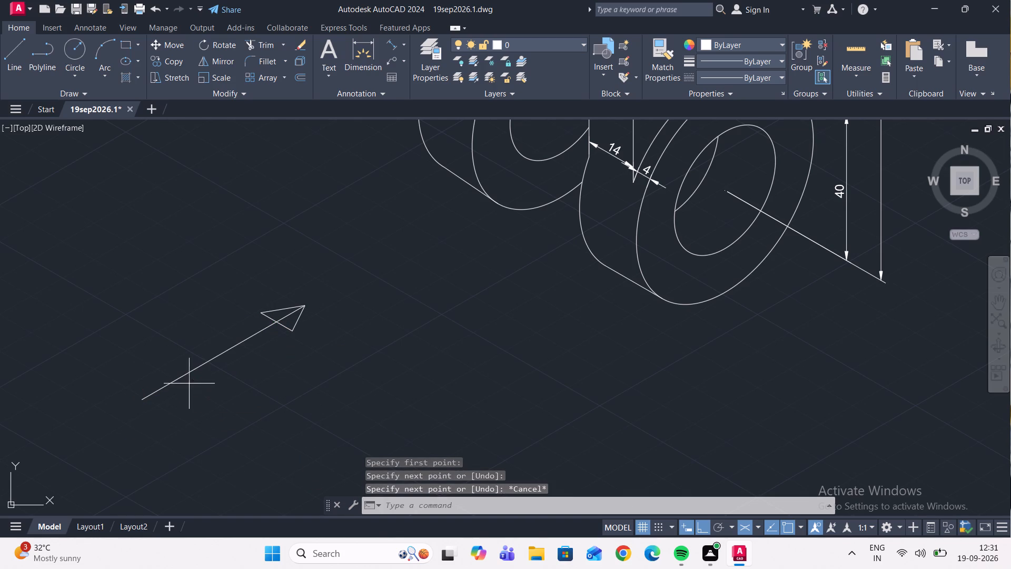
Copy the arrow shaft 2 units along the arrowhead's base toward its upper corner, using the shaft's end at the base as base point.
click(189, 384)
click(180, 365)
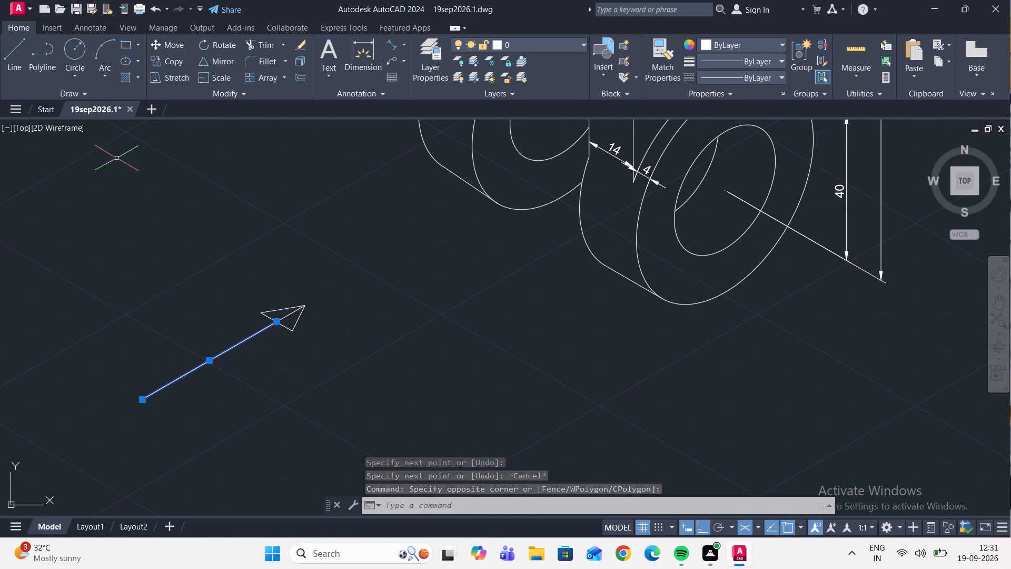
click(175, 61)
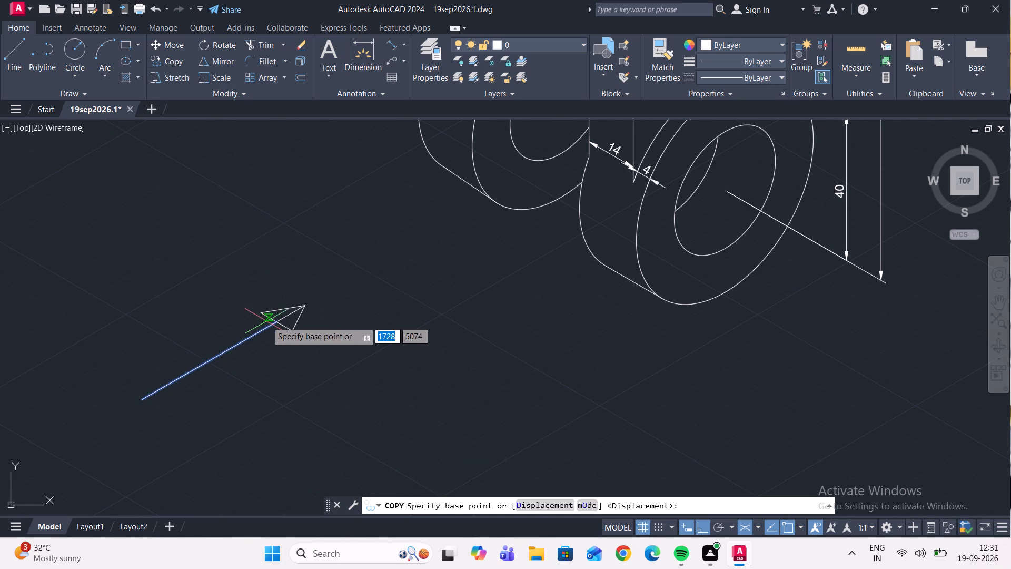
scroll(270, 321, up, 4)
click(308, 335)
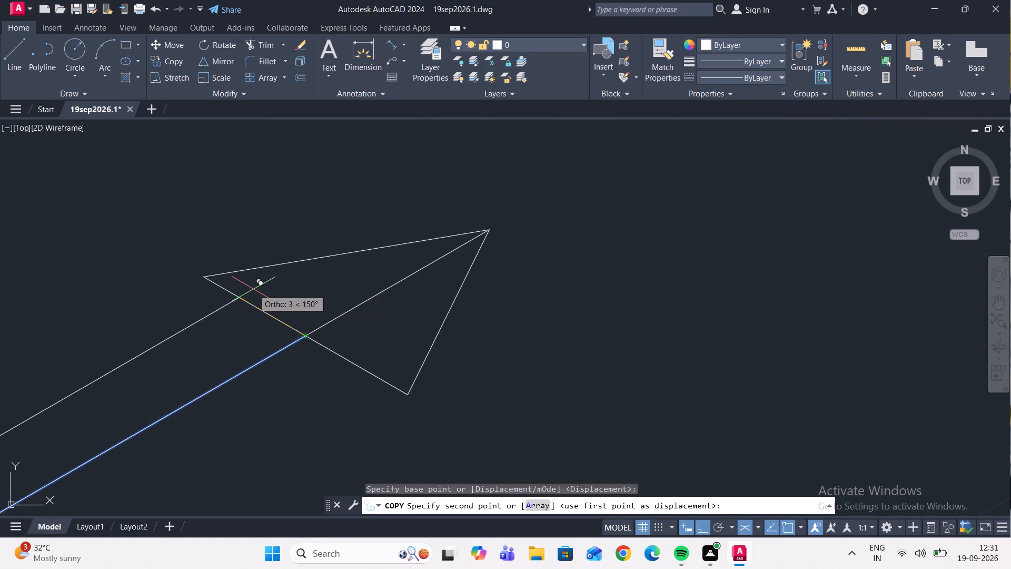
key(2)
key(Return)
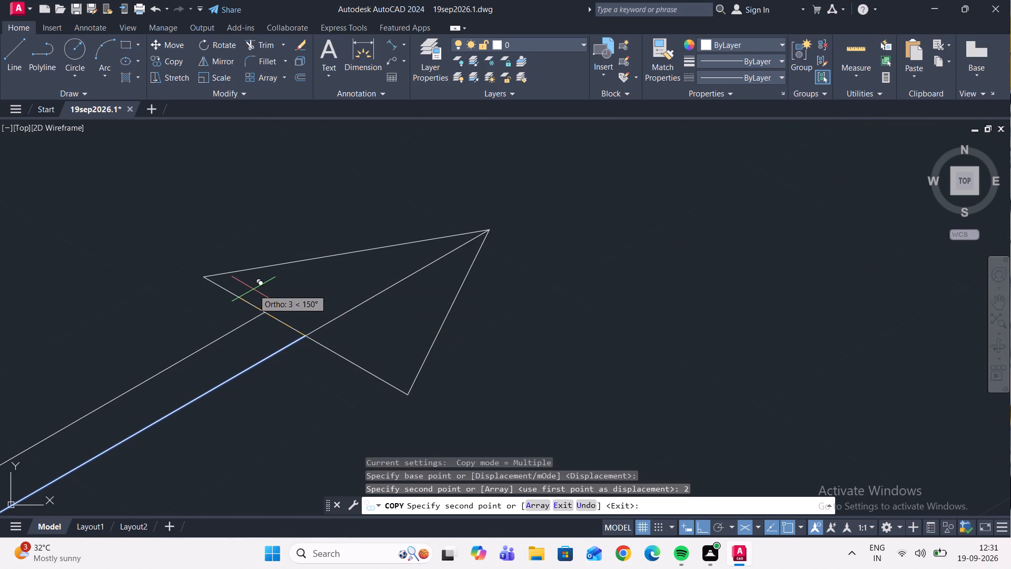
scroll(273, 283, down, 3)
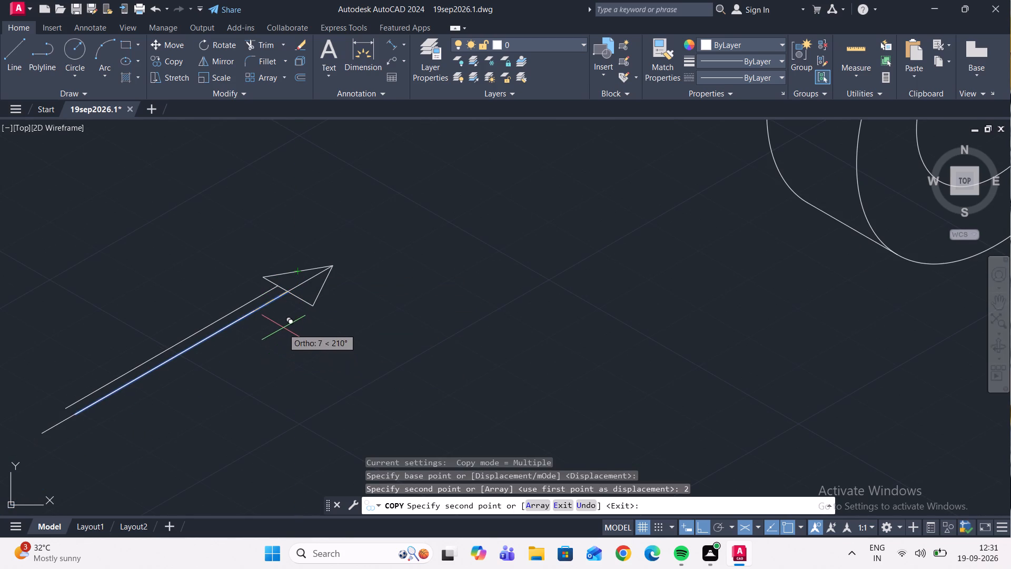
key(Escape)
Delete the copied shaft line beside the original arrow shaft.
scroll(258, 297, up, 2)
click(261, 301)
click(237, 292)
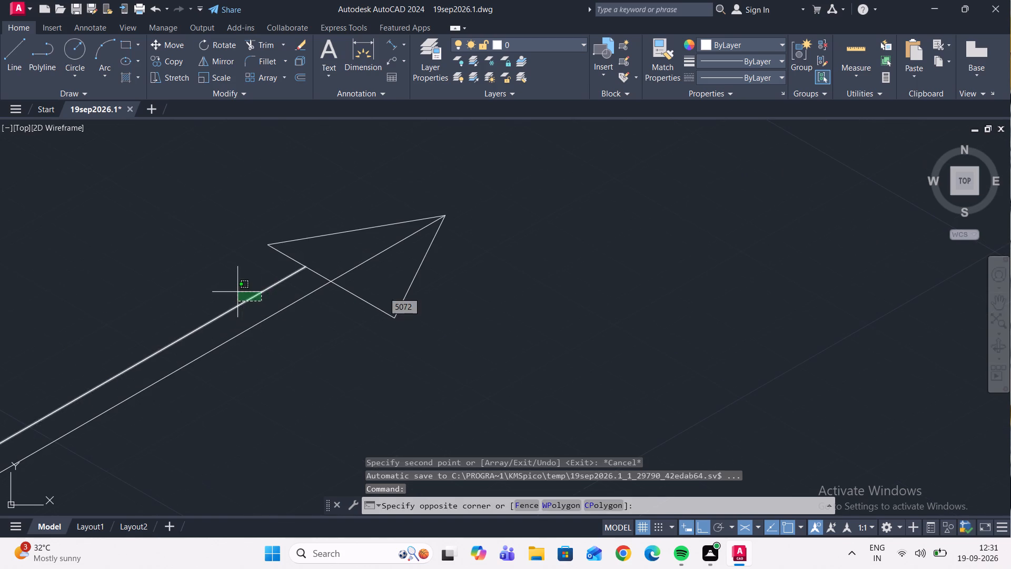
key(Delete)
Copy the arrow shaft 0.2 units along the arrowhead's base toward its upper corner.
drag(272, 338, 270, 331)
click(237, 313)
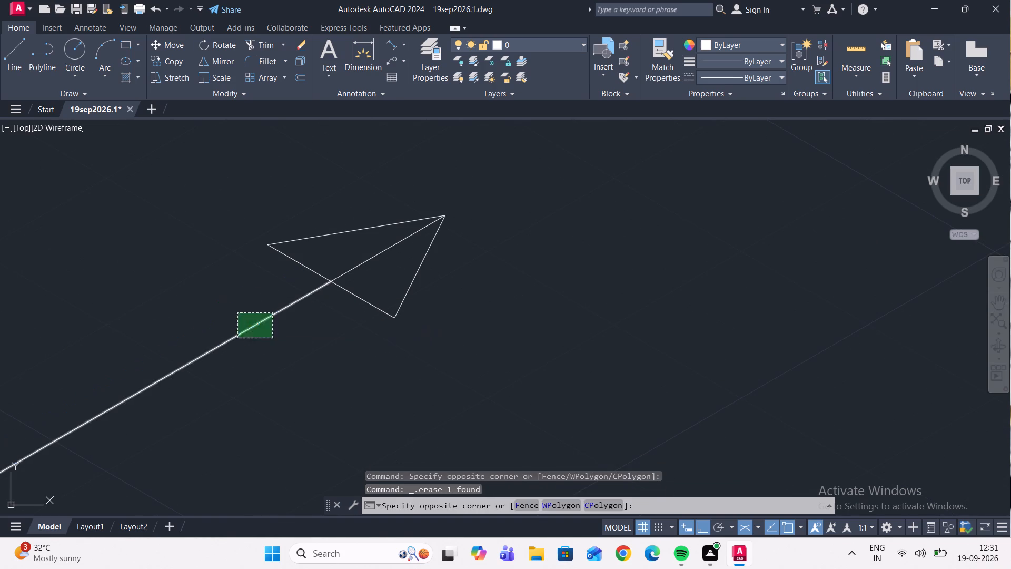
click(160, 65)
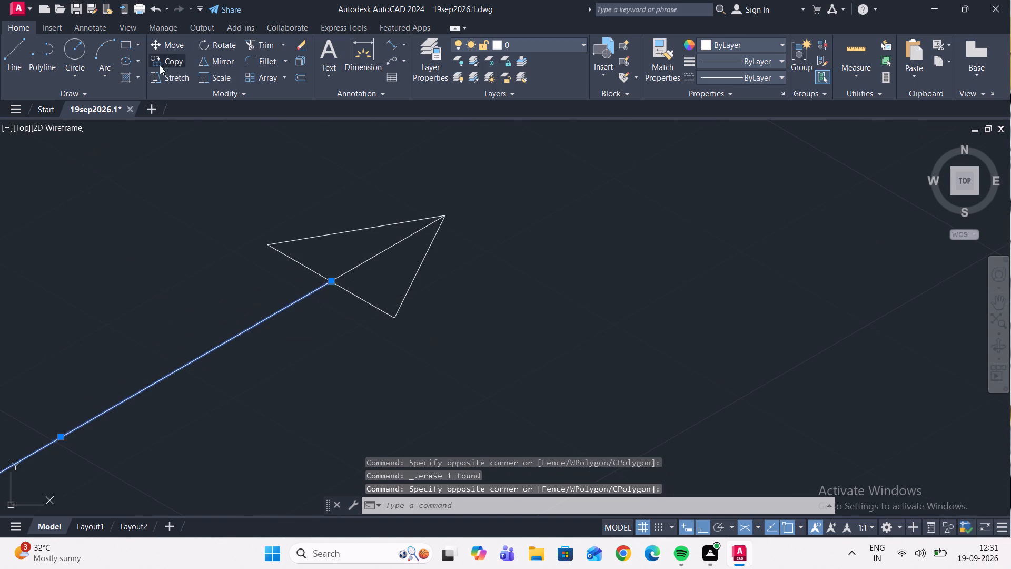
click(328, 282)
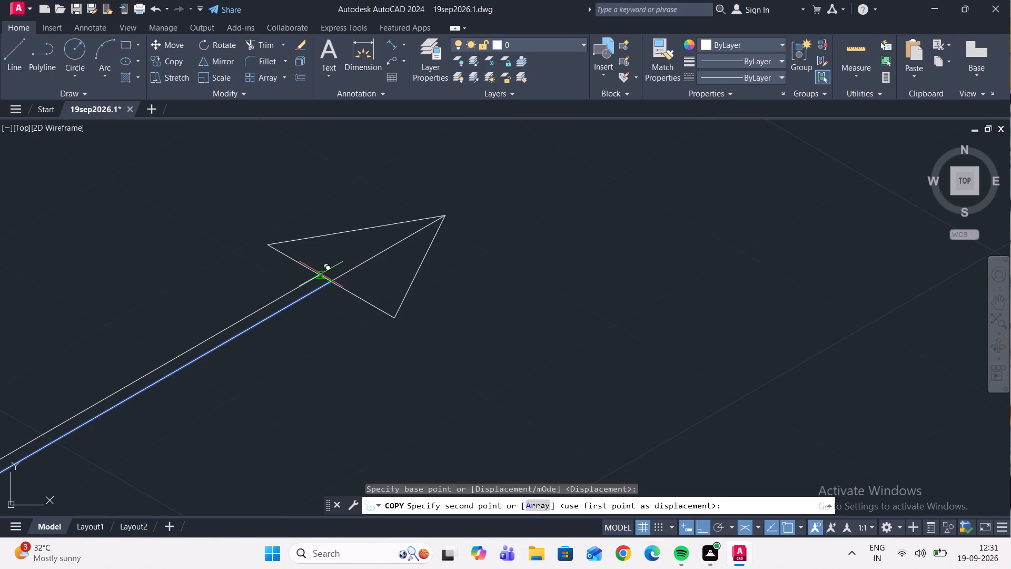
text(0.)
key(2)
key(Return)
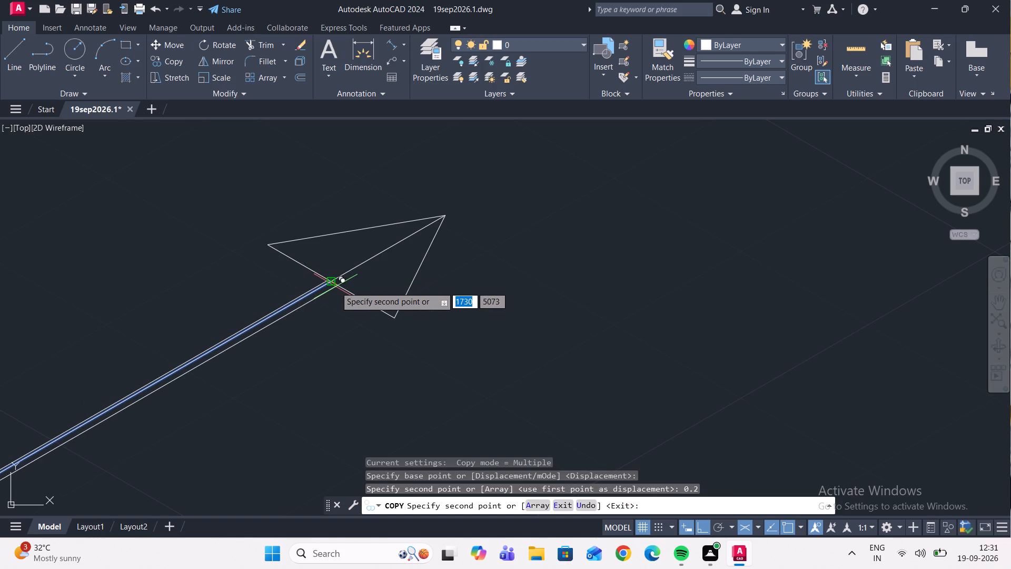
Copy the arrow shaft 0.5 units along the arrowhead's base toward its lower corner.
text(0.5)
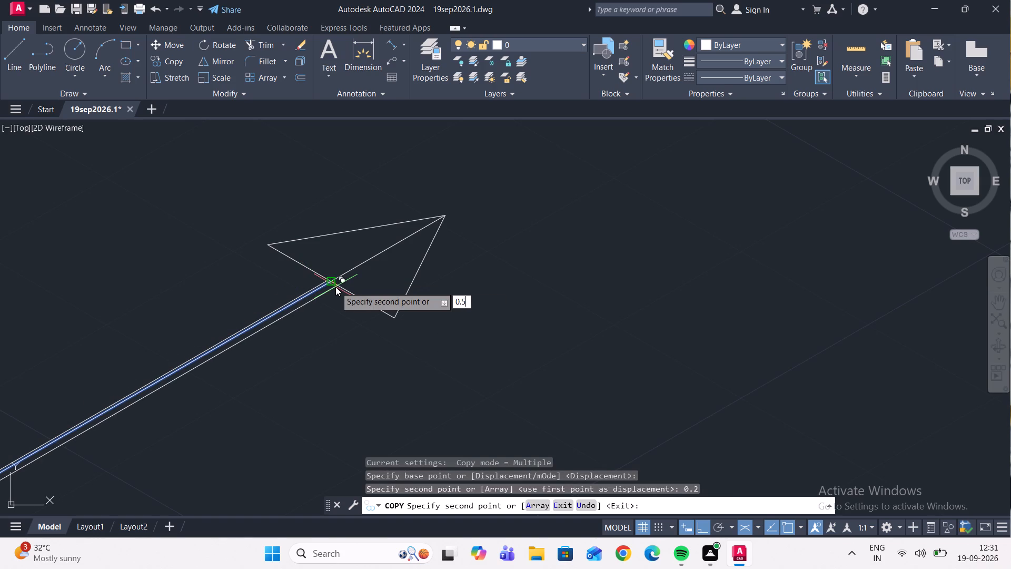
key(Return)
scroll(309, 305, up, 3)
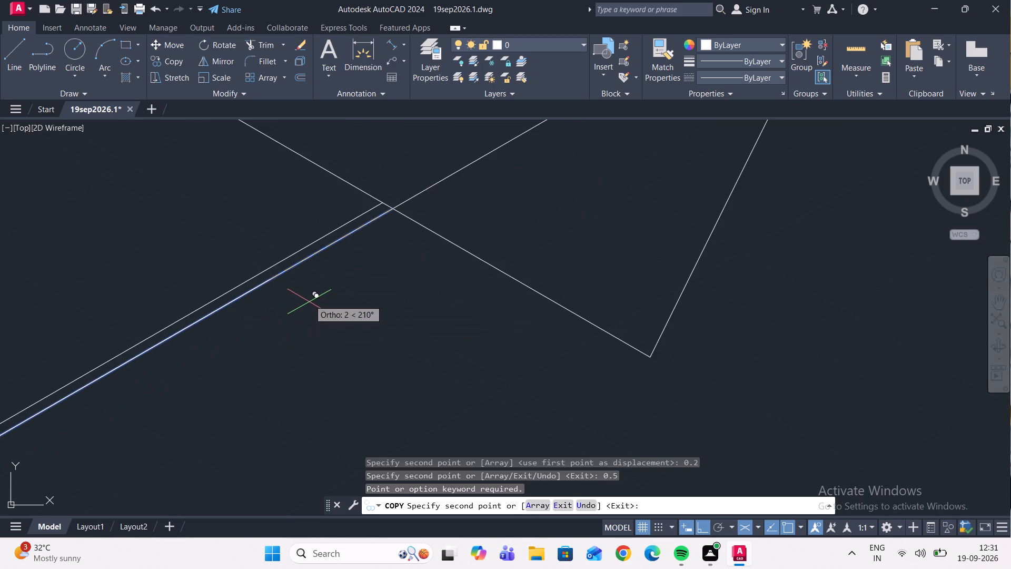
scroll(367, 245, down, 7)
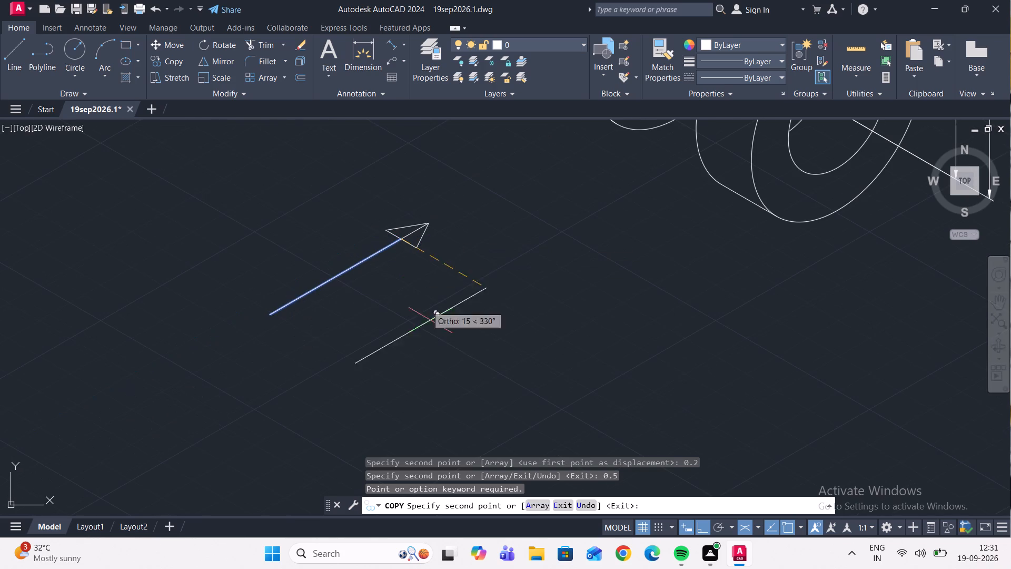
text(0.5)
key(Return)
Copy the arrow shaft 0.5 units along the arrowhead's base toward its upper corner and finish copying.
scroll(386, 268, up, 3)
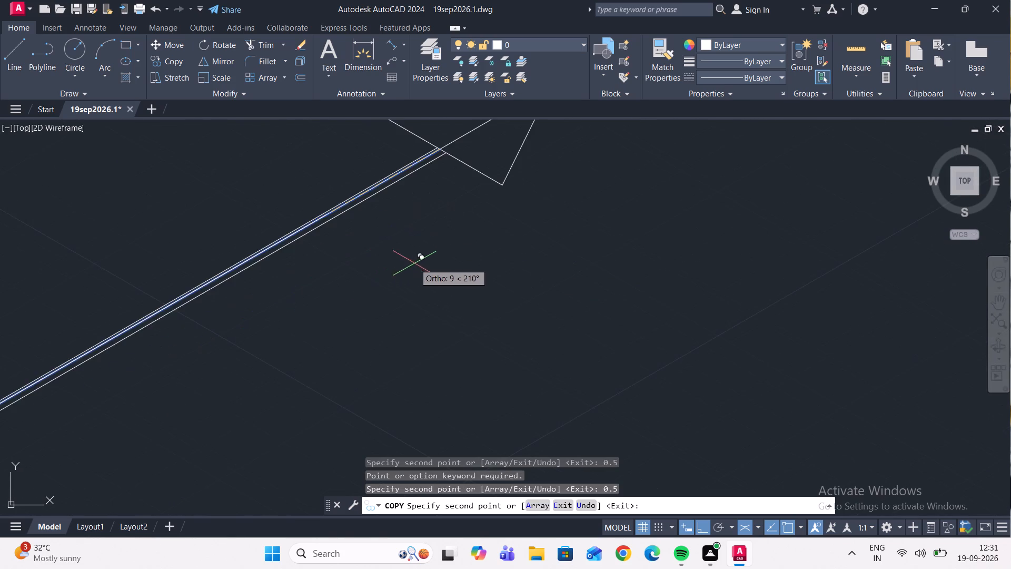
scroll(422, 267, down, 1)
scroll(400, 220, up, 4)
middle_drag(411, 221, 431, 314)
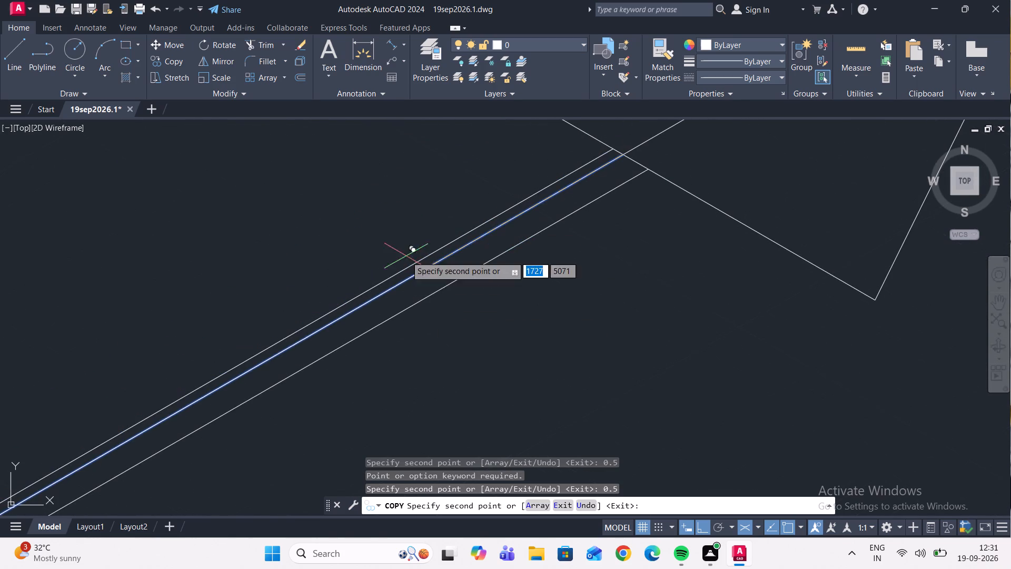
scroll(443, 249, down, 4)
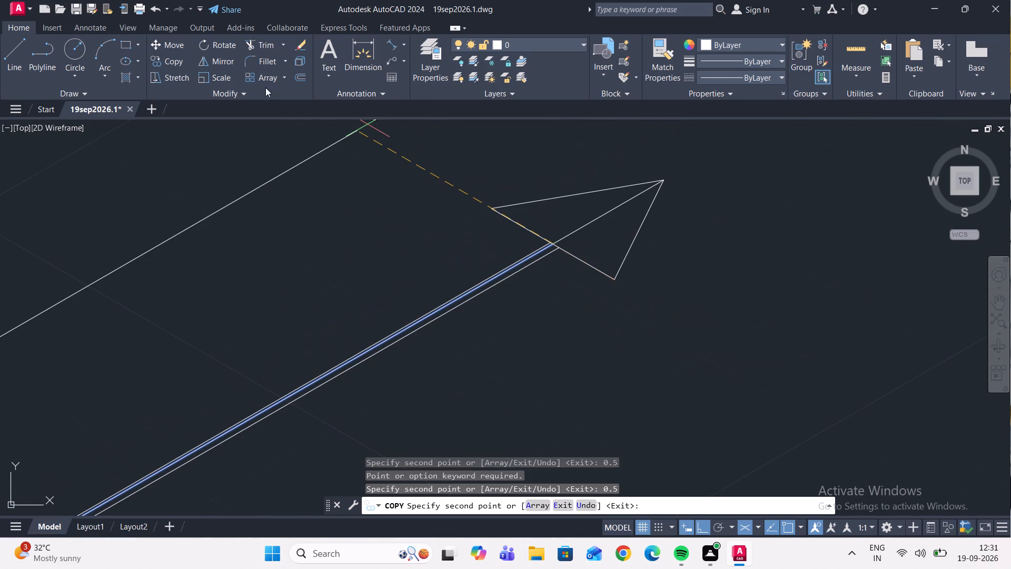
text(0.5)
key(Return)
key(Escape)
Delete the original centre shaft line and its 0.2-unit copy, keeping the two outer shaft lines.
scroll(601, 287, up, 2)
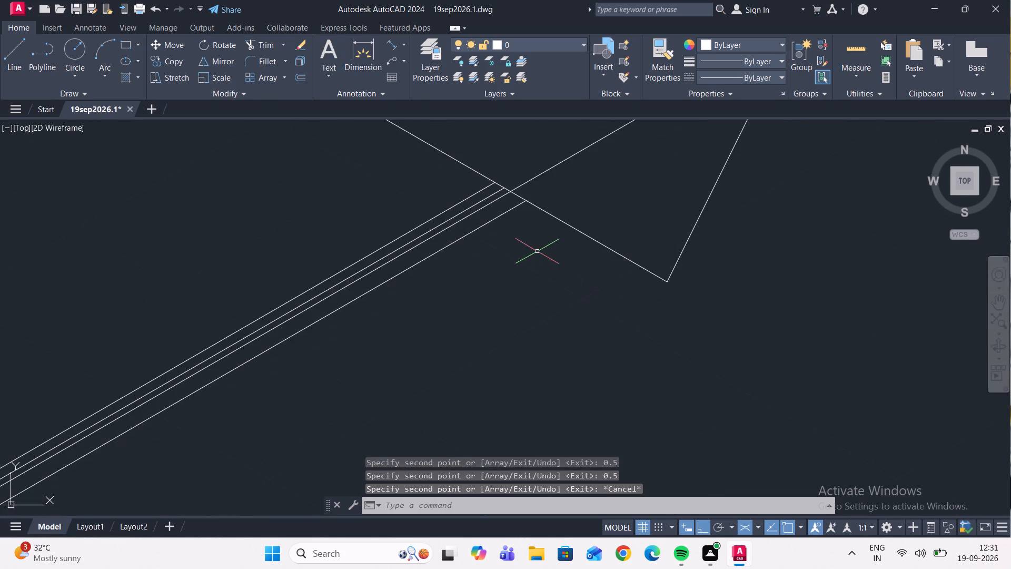
scroll(453, 174, up, 3)
drag(640, 295, 621, 283)
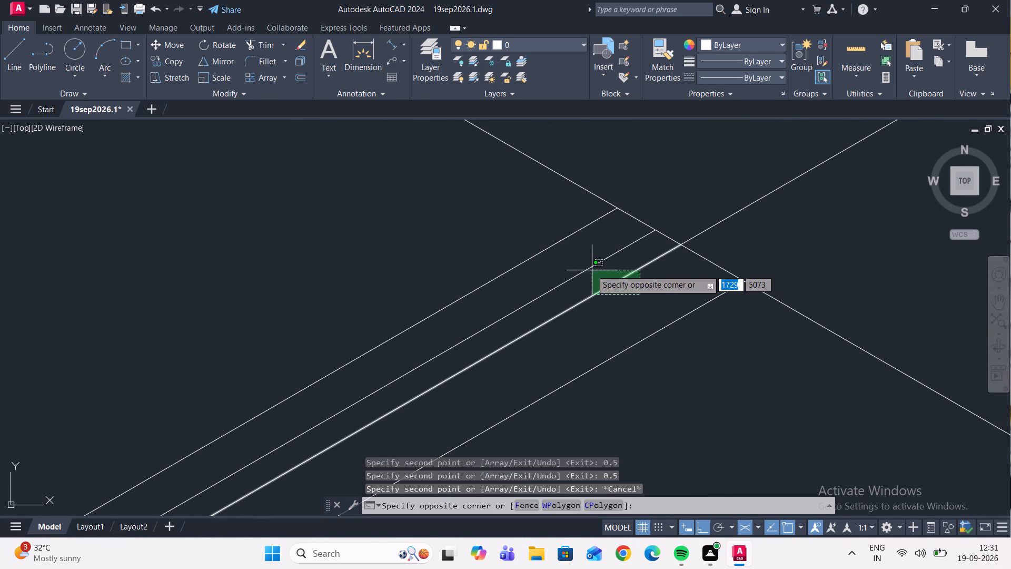
click(578, 264)
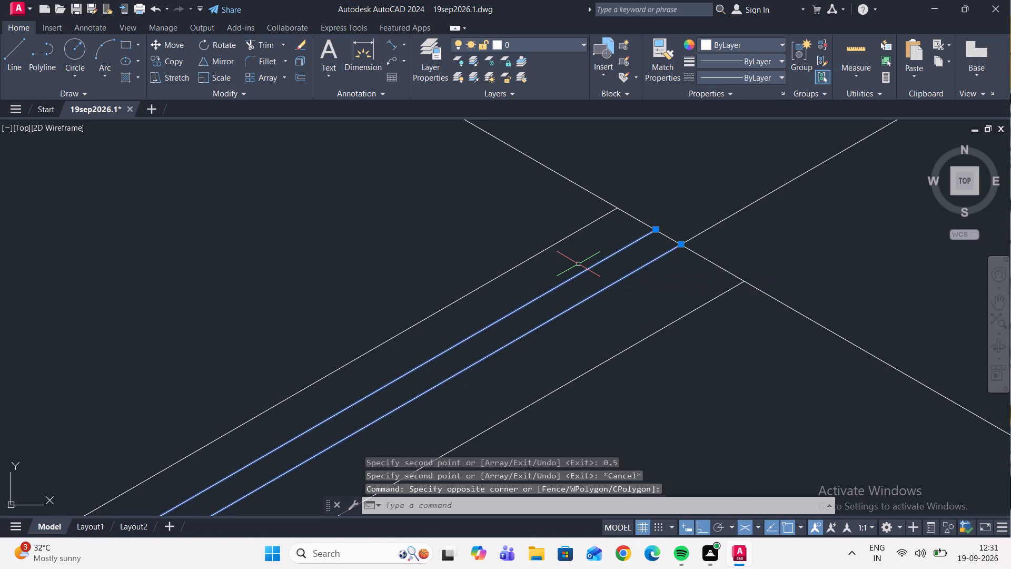
key(Delete)
Delete the centre line inside the arrowhead, running from the base midpoint to the tip.
scroll(605, 256, down, 5)
scroll(624, 249, up, 3)
scroll(627, 252, down, 5)
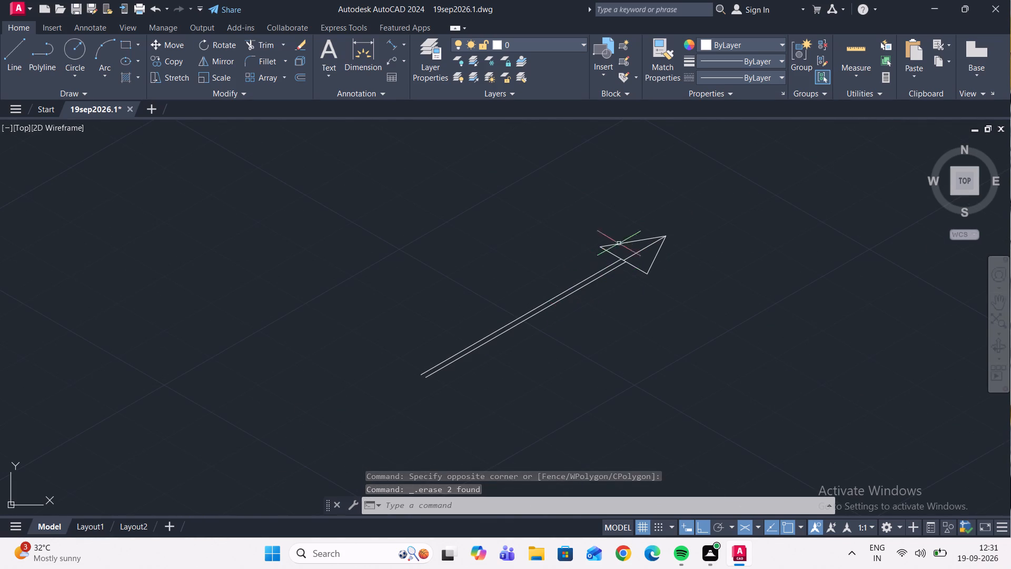
scroll(644, 256, up, 2)
click(640, 240)
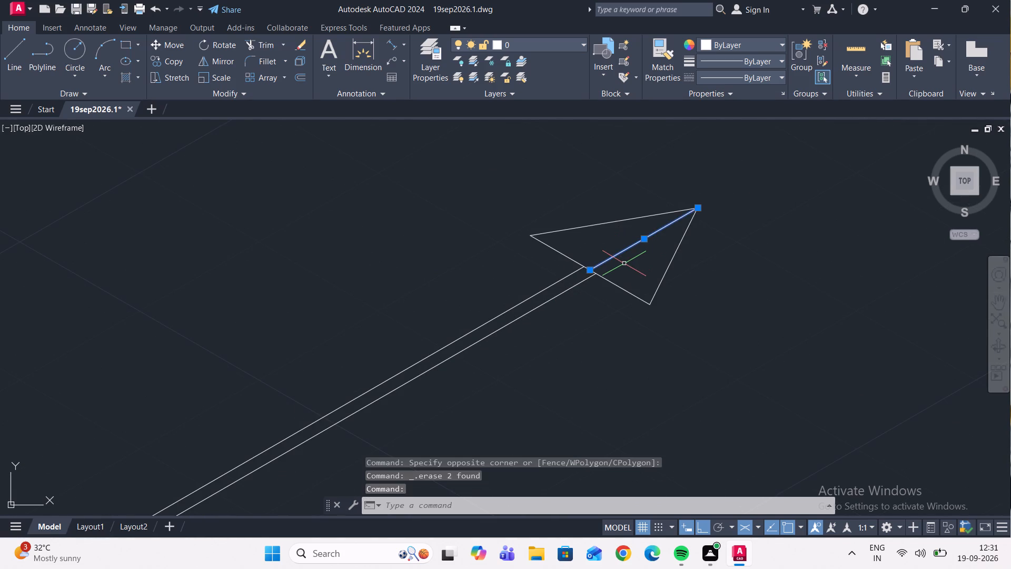
key(Delete)
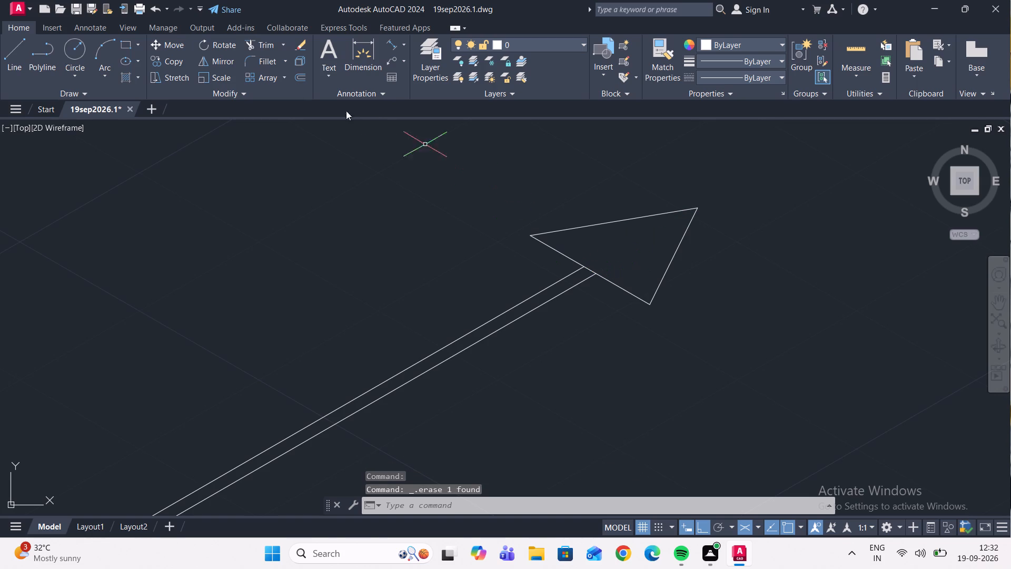
Trim the piece of the arrowhead's base that lies between the two shaft lines.
click(262, 43)
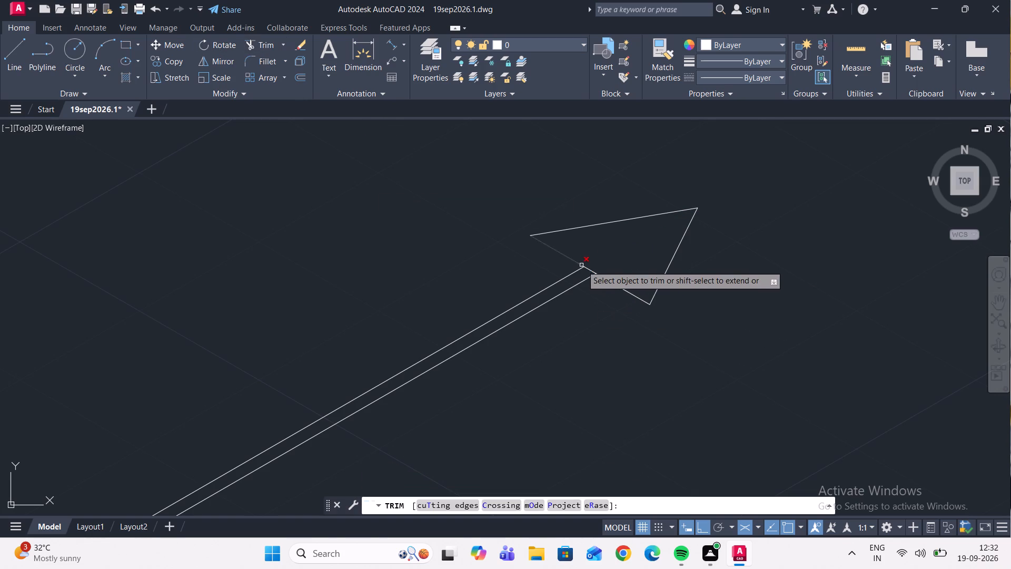
click(588, 268)
scroll(492, 333, down, 3)
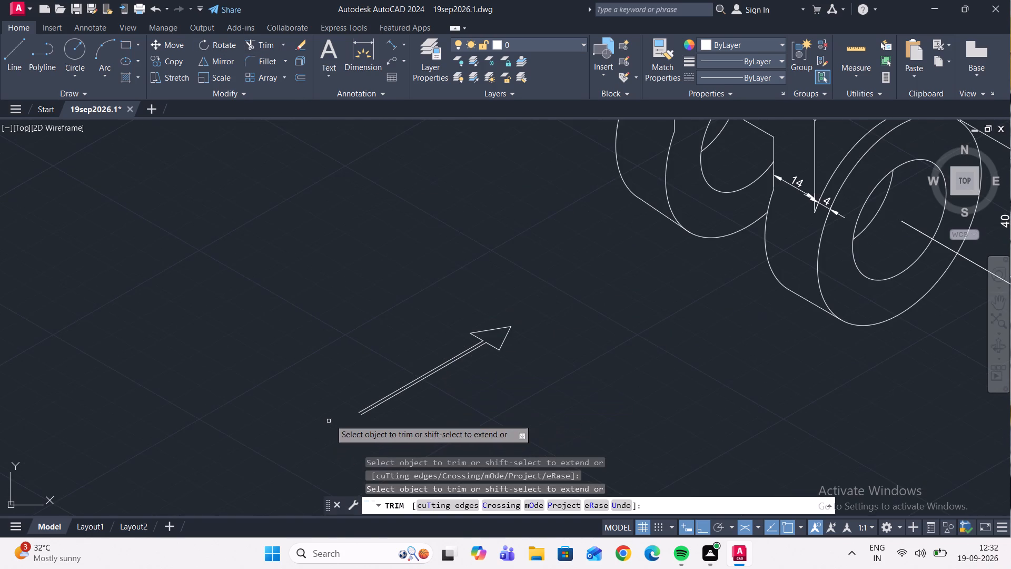
scroll(334, 418, up, 3)
key(Escape)
Draw a line joining the open tail ends of the two shaft lines to close the arrow outline.
scroll(507, 330, down, 5)
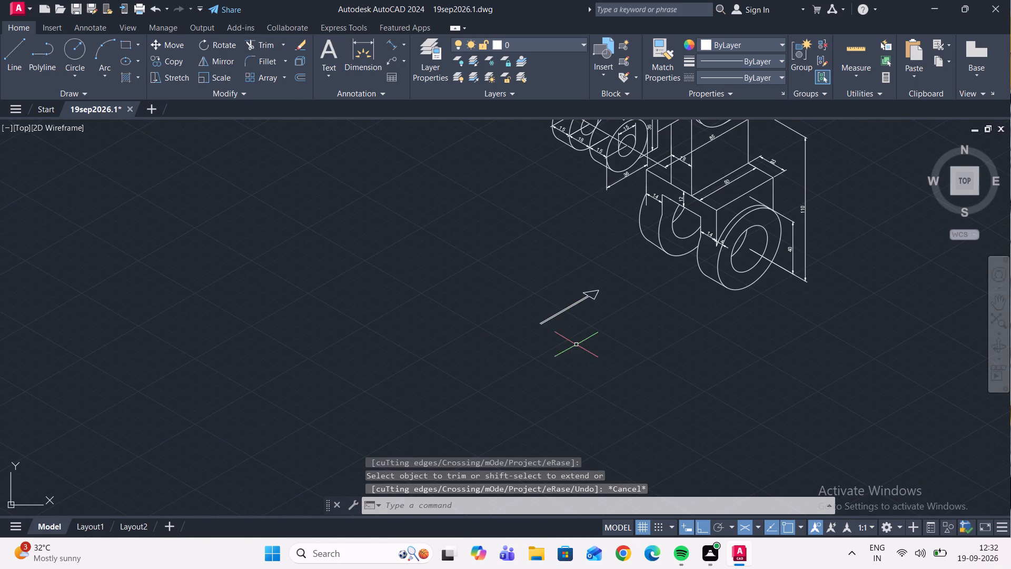
middle_drag(681, 361, 544, 397)
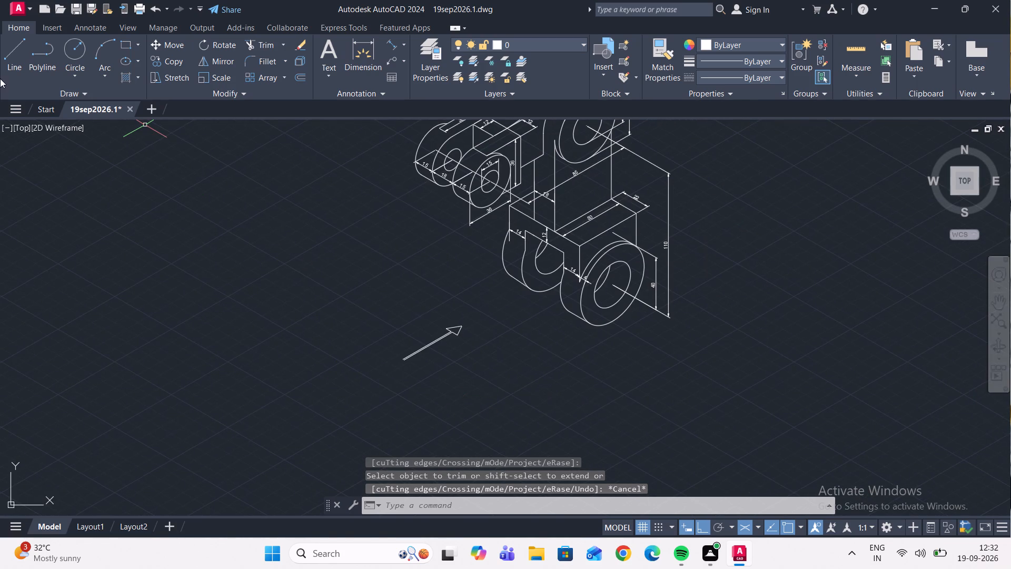
click(7, 58)
scroll(384, 358, up, 3)
scroll(488, 397, up, 2)
scroll(448, 322, up, 2)
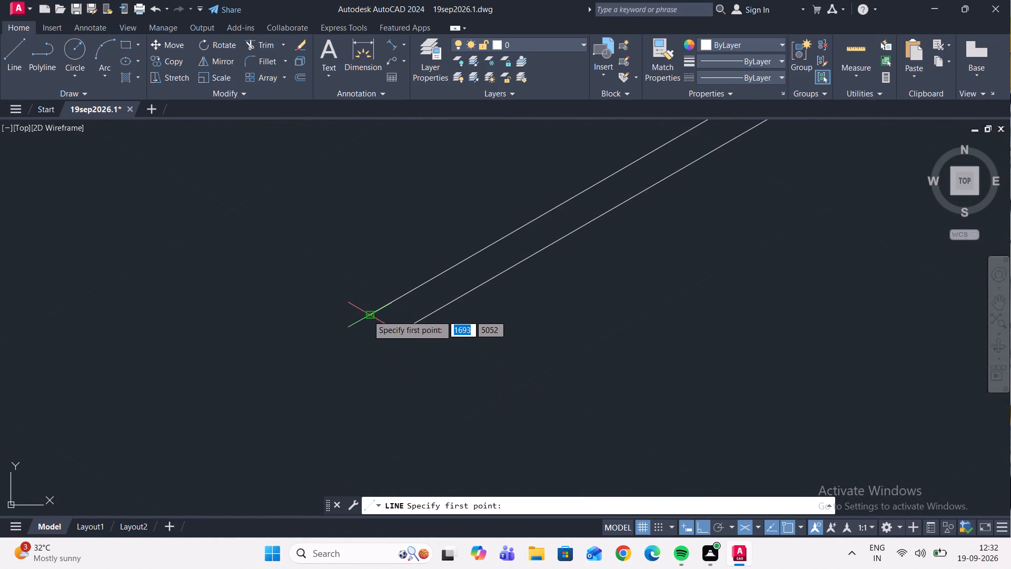
click(368, 315)
click(397, 330)
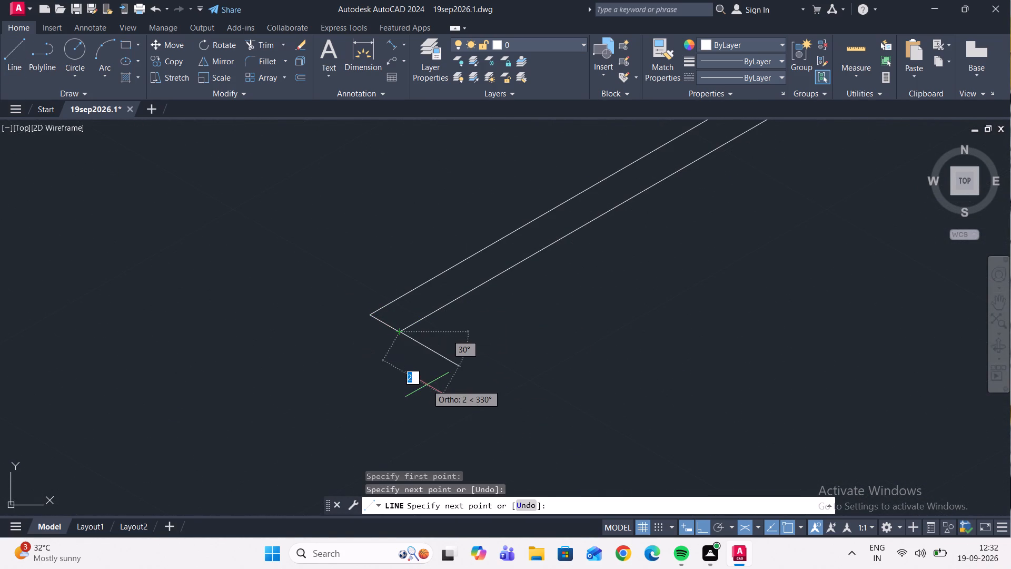
key(Escape)
Hatch the inside of the closed arrow outline with the SOLID pattern and the hatch colour set to ByLayer.
scroll(504, 349, down, 3)
middle_drag(683, 369, 472, 380)
scroll(547, 378, down, 3)
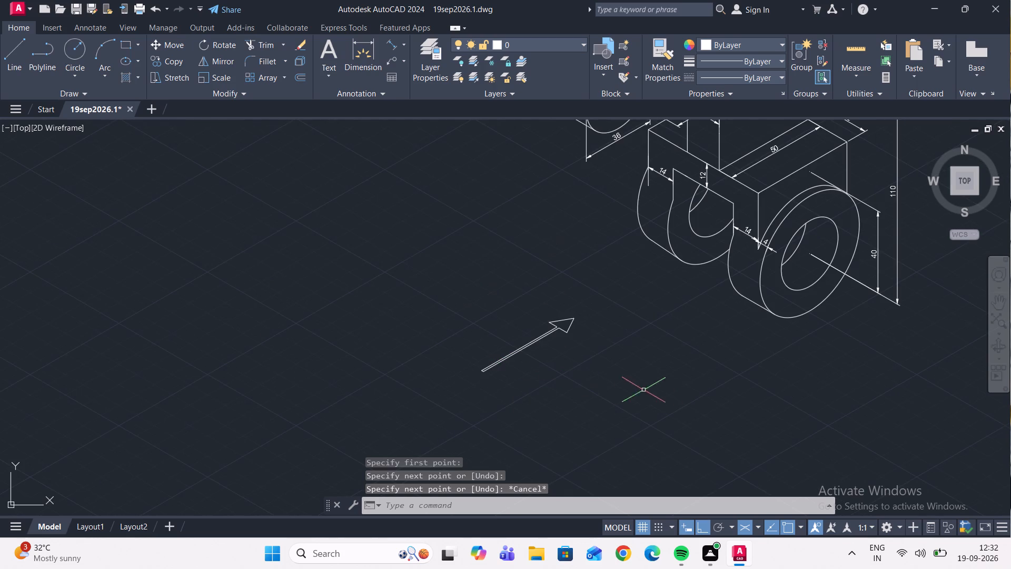
middle_drag(696, 397, 576, 377)
scroll(603, 351, down, 2)
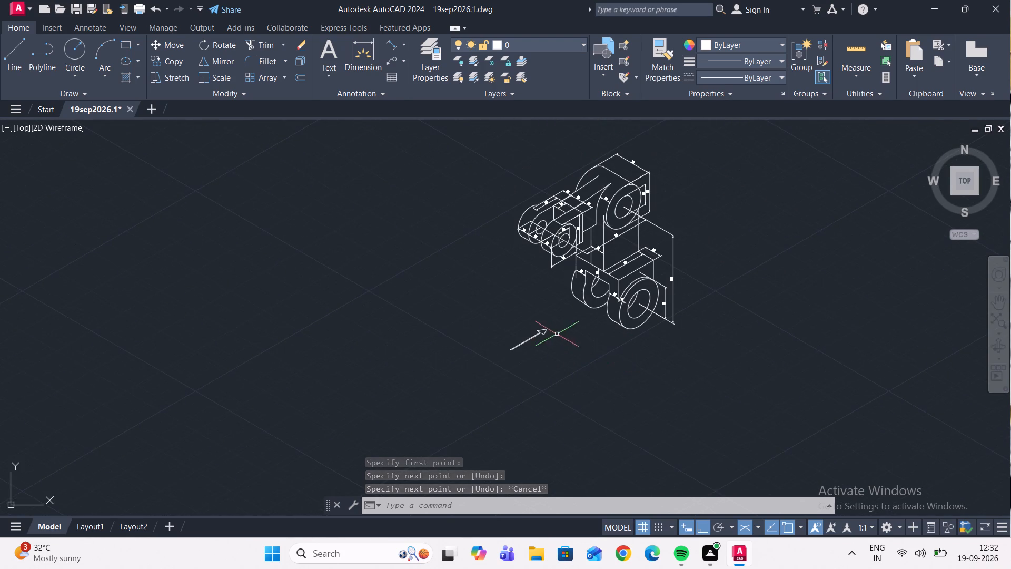
scroll(515, 368, up, 2)
scroll(551, 318, up, 3)
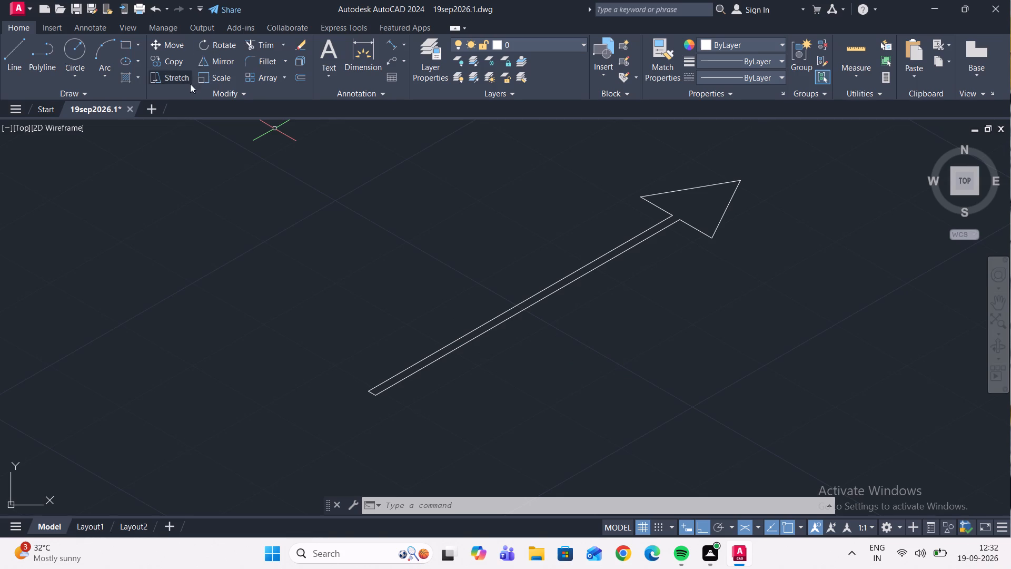
click(138, 75)
click(160, 95)
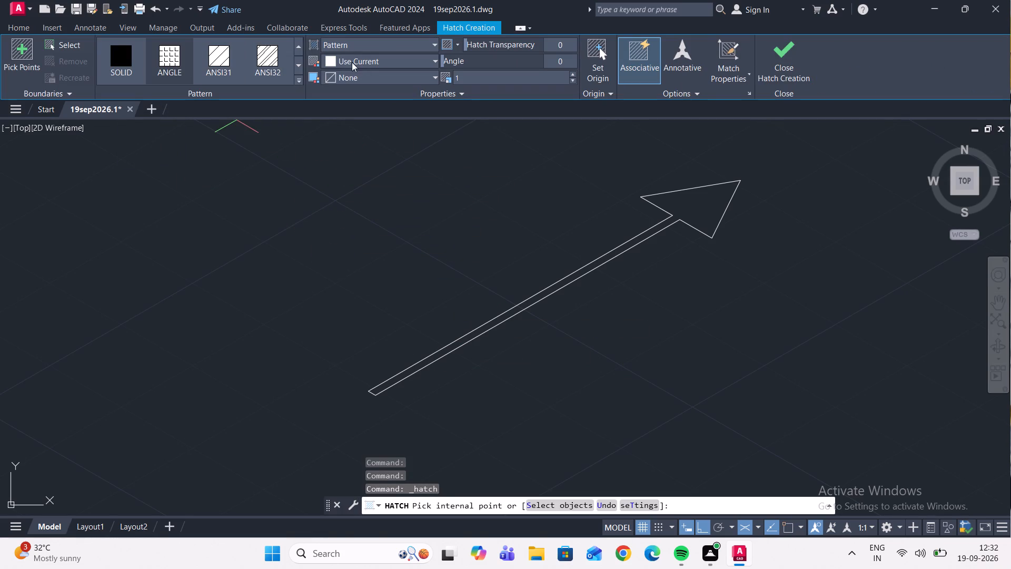
click(123, 63)
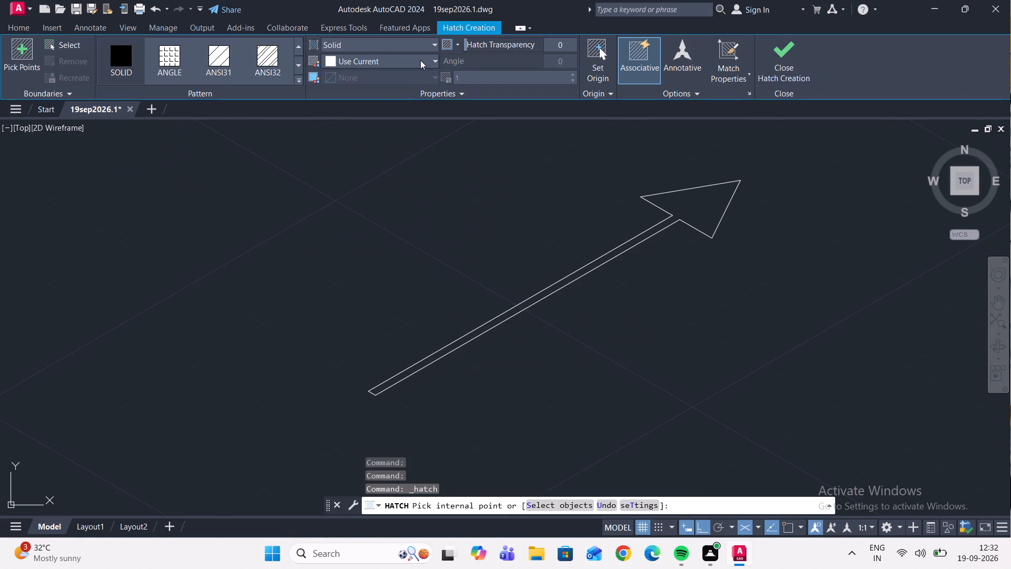
click(420, 60)
click(382, 70)
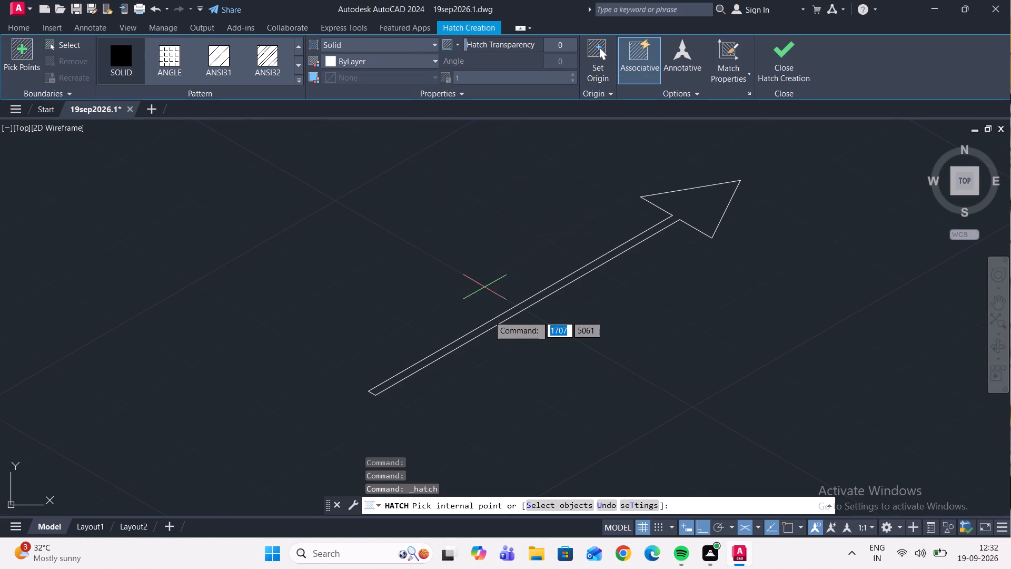
scroll(502, 321, up, 3)
click(496, 308)
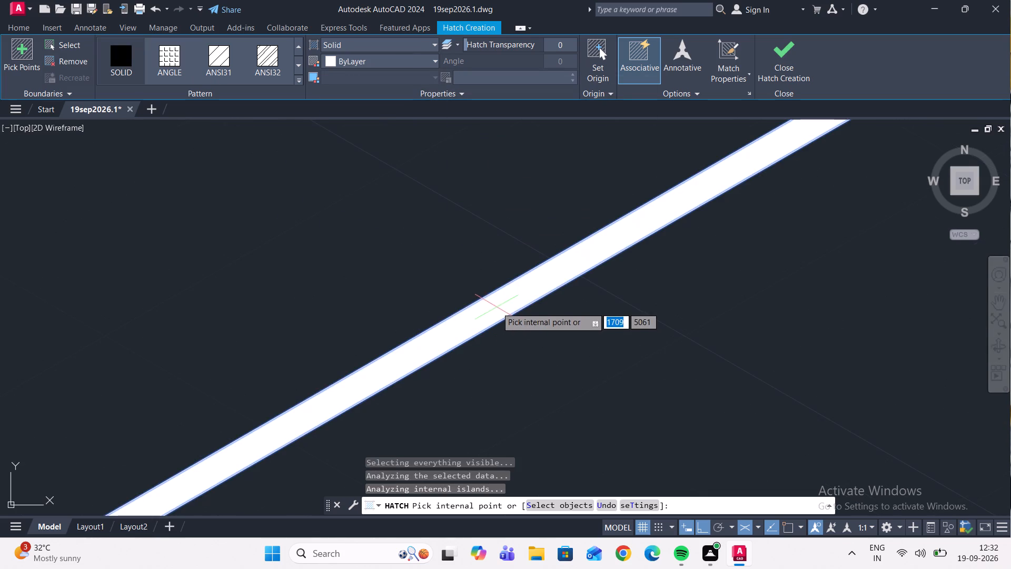
scroll(547, 278, down, 4)
middle_drag(591, 264, 433, 323)
scroll(507, 311, down, 1)
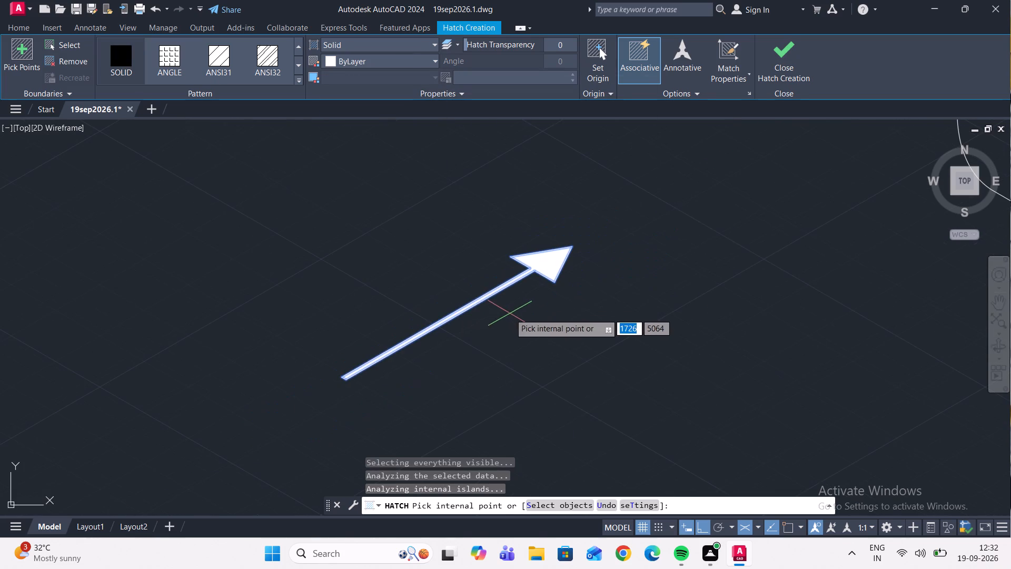
click(762, 70)
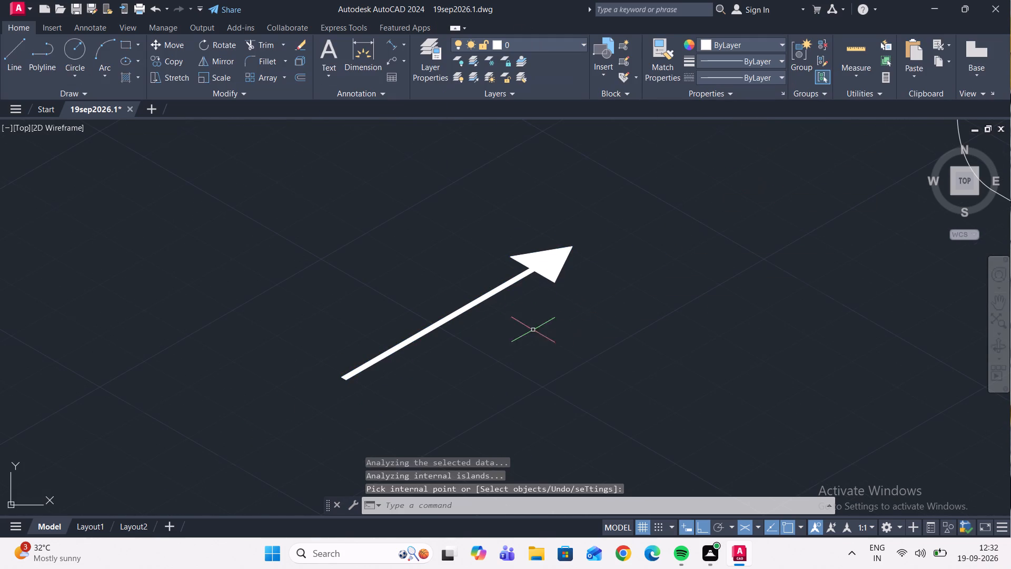
Examine the dimensioned bracket and the filled direction arrow, checking the upper lugs and the lower rings.
scroll(523, 321, down, 4)
middle_drag(564, 349, 480, 349)
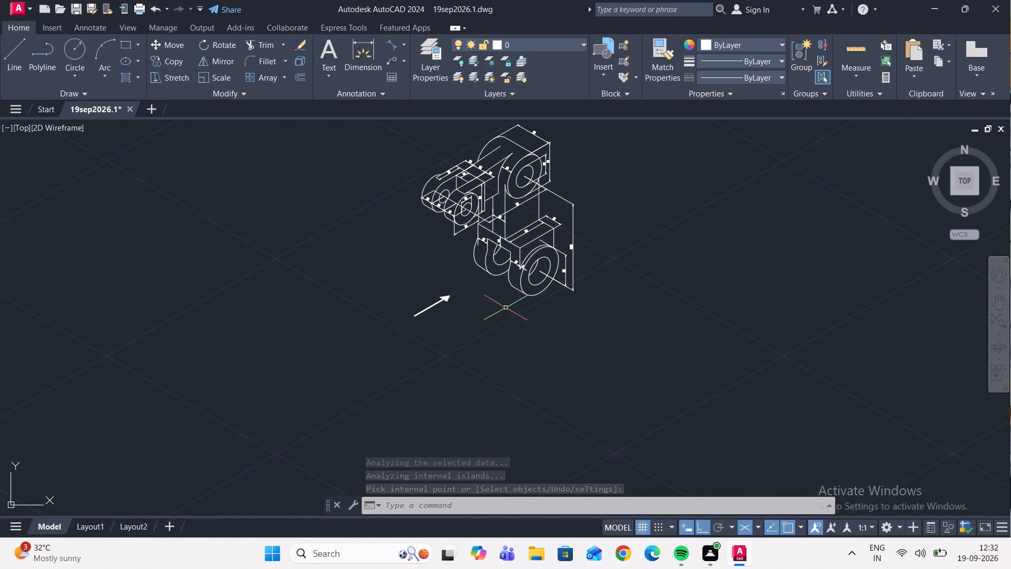
scroll(534, 278, up, 3)
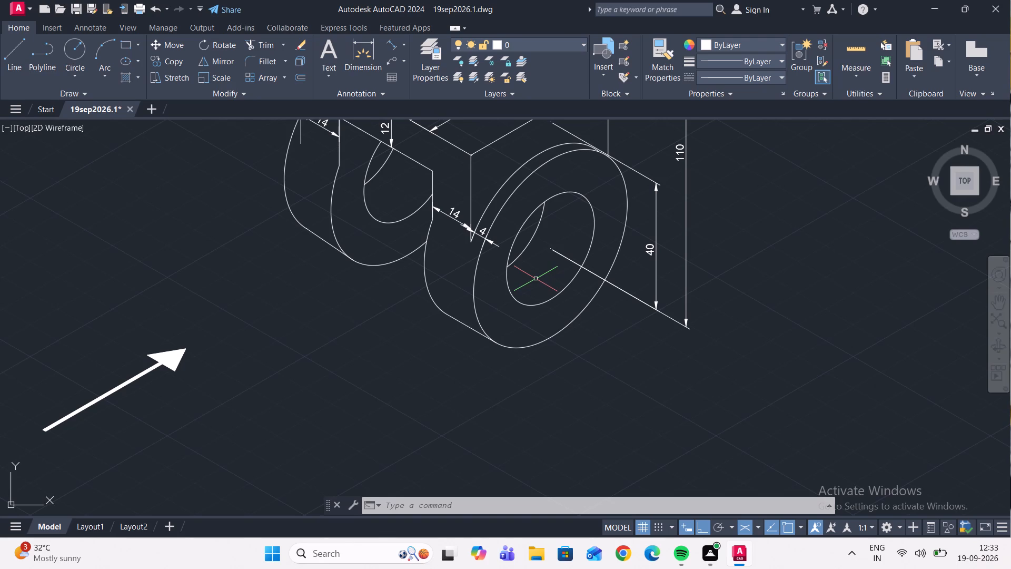
scroll(537, 291, down, 3)
middle_drag(540, 313, 534, 349)
scroll(485, 237, up, 2)
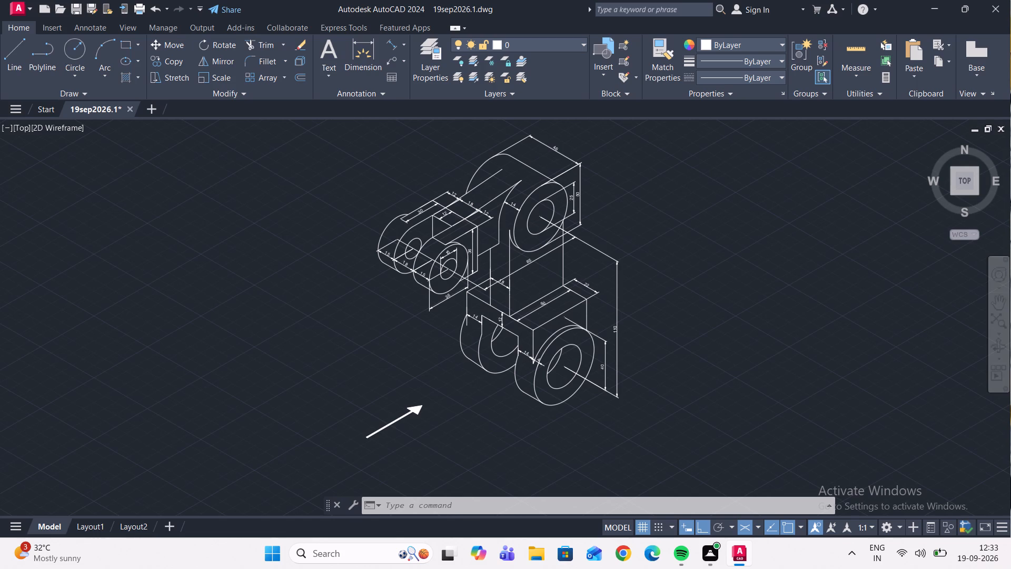
scroll(487, 227, up, 2)
middle_drag(484, 240, 361, 349)
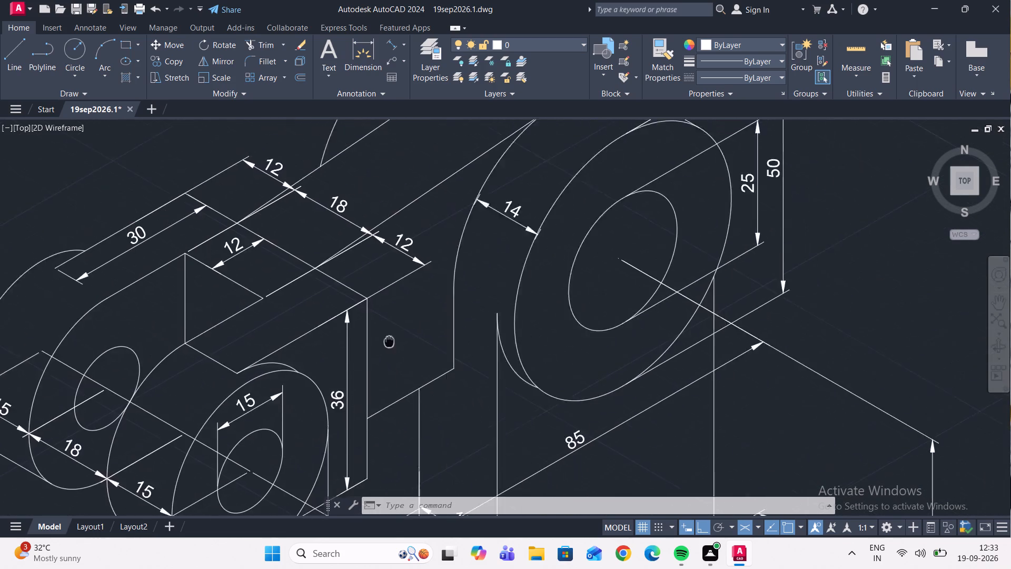
middle_drag(361, 349, 345, 345)
scroll(338, 335, down, 2)
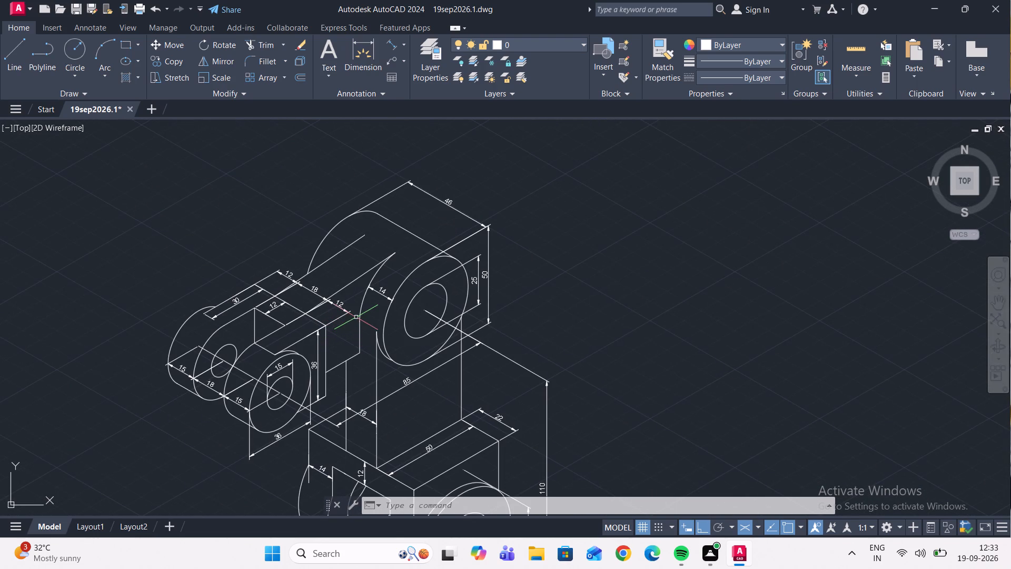
middle_drag(356, 317, 398, 231)
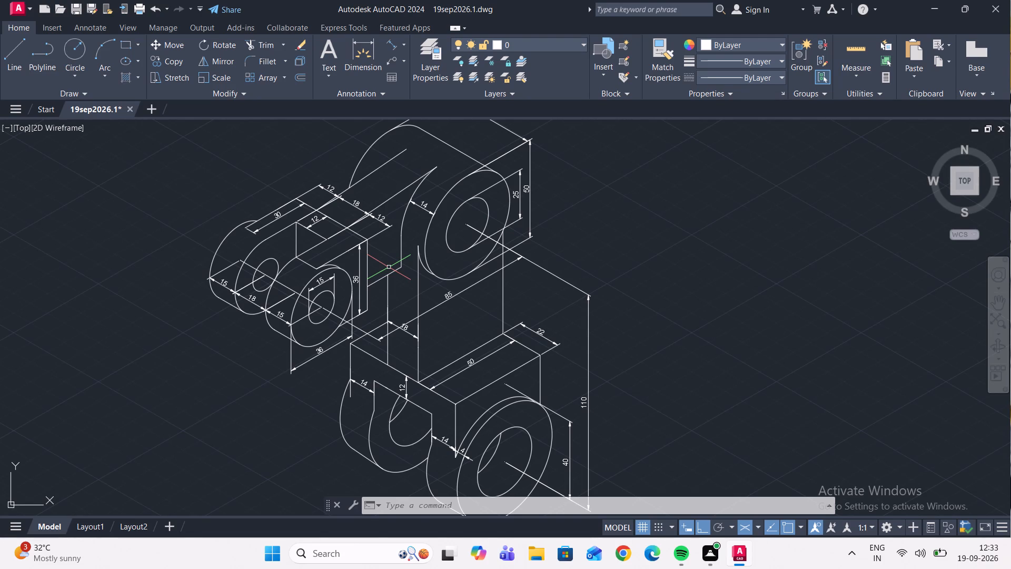
scroll(392, 290, down, 1)
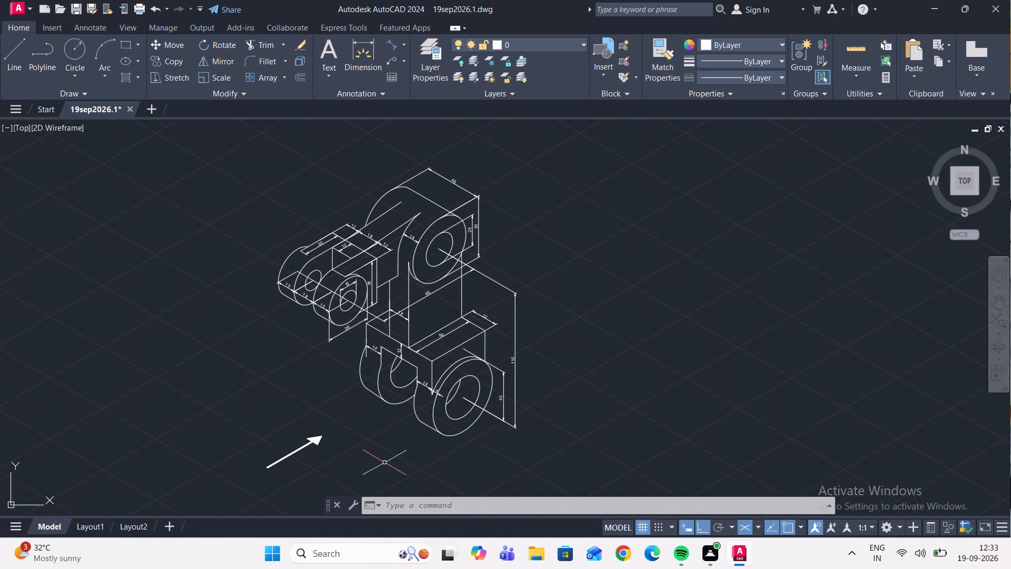
Start a multiline text and place its frame below the lower rings, beside the direction arrow.
middle_drag(394, 440, 413, 397)
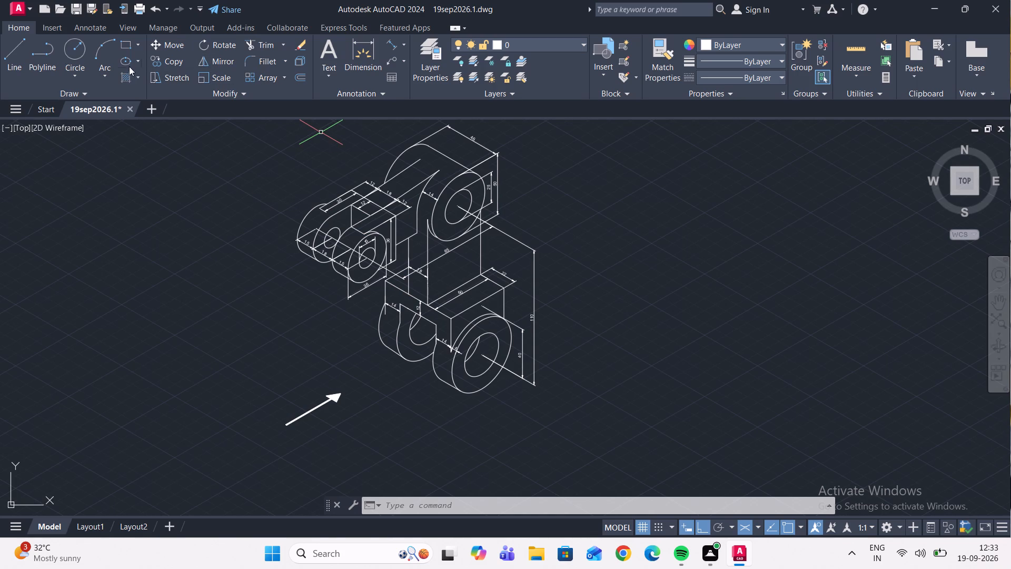
click(314, 47)
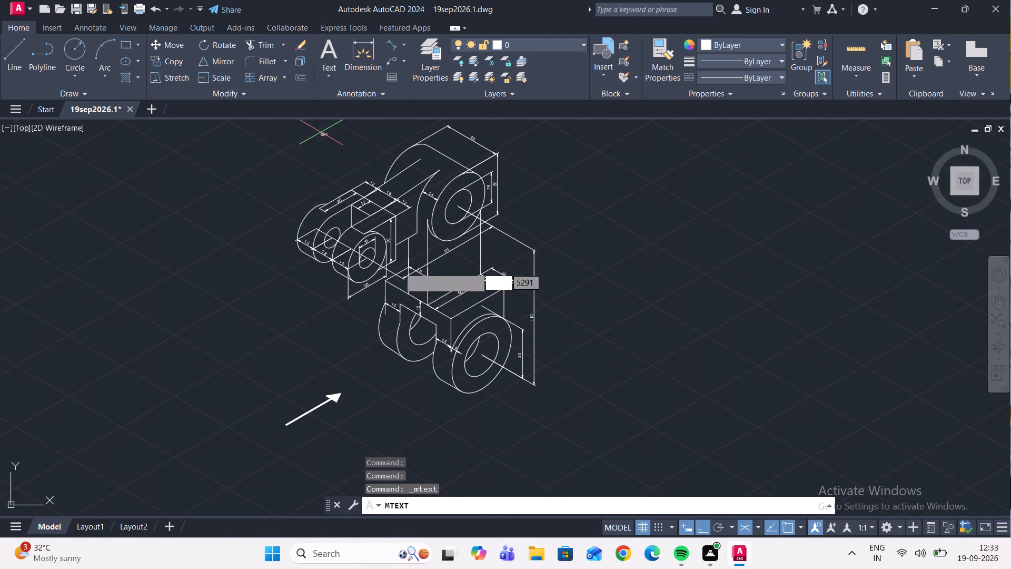
middle_drag(451, 415, 412, 350)
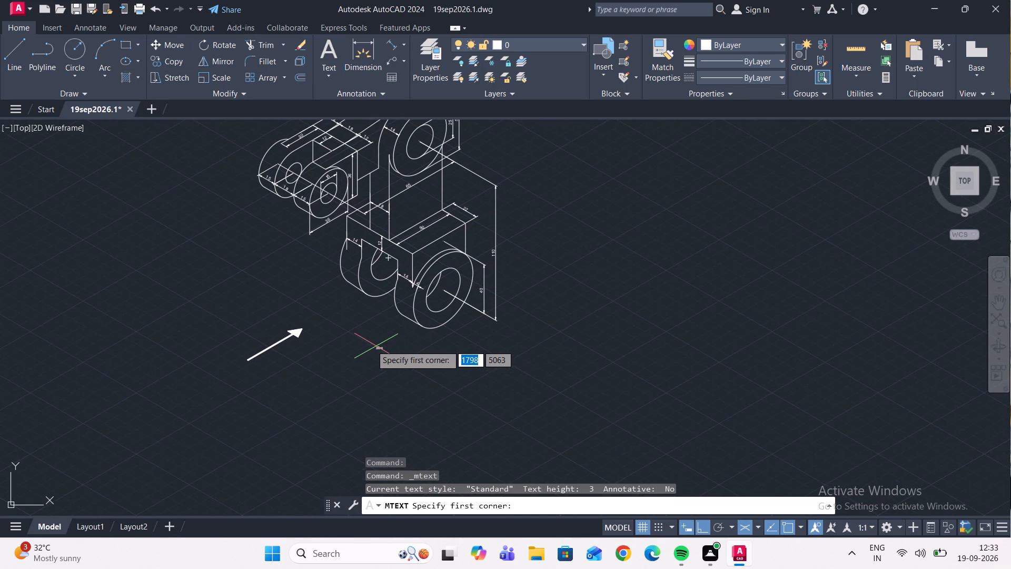
click(362, 352)
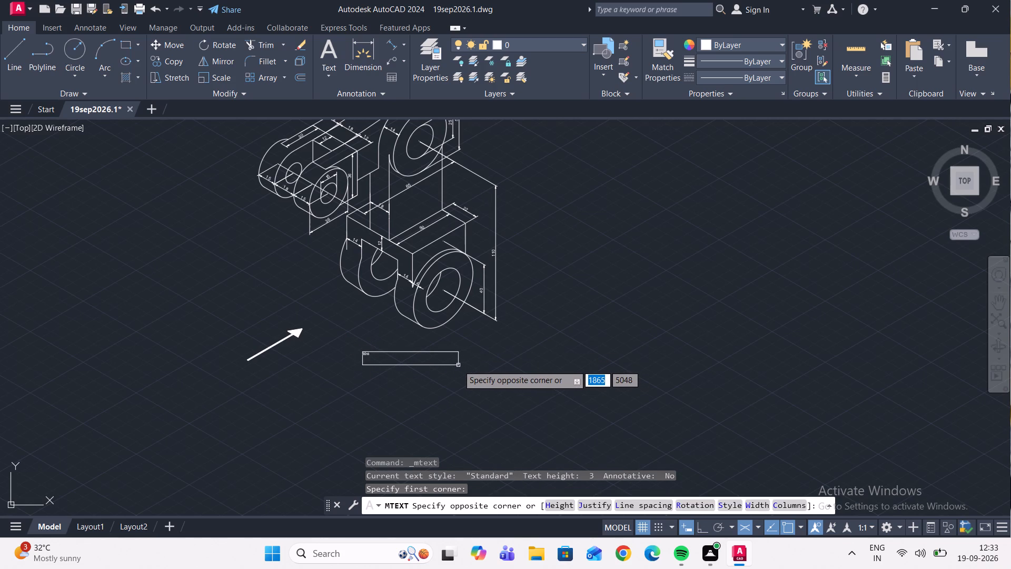
click(461, 365)
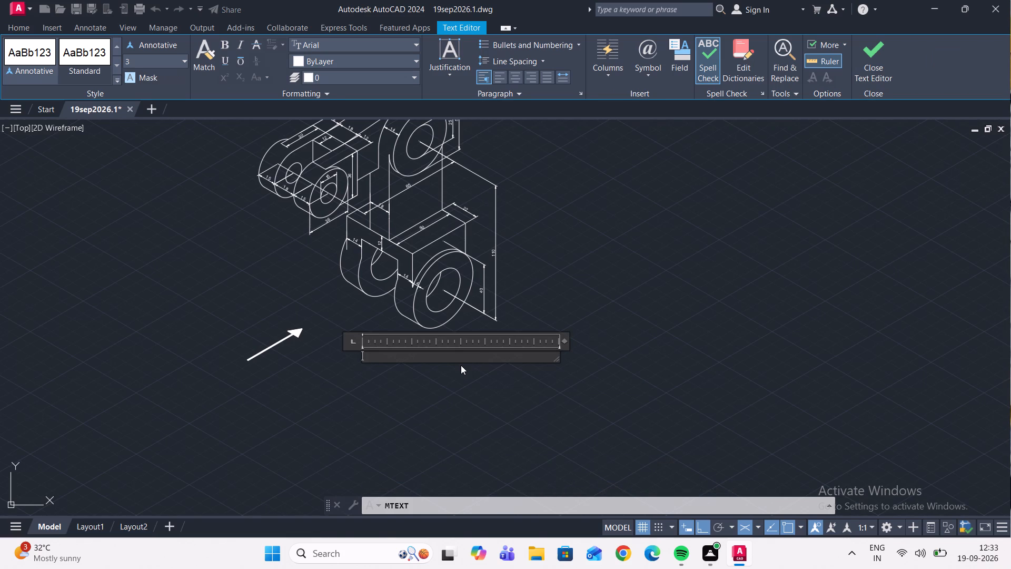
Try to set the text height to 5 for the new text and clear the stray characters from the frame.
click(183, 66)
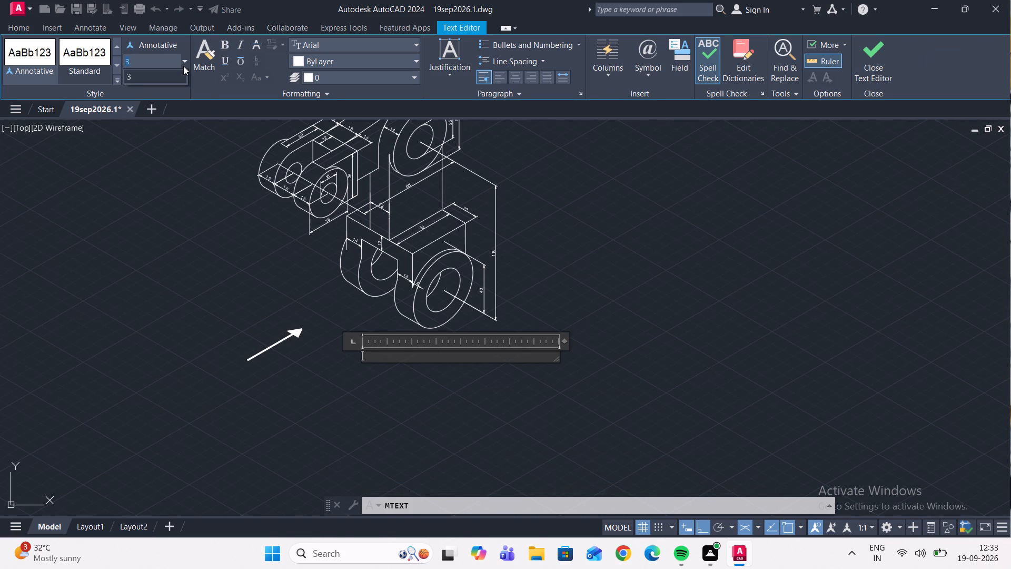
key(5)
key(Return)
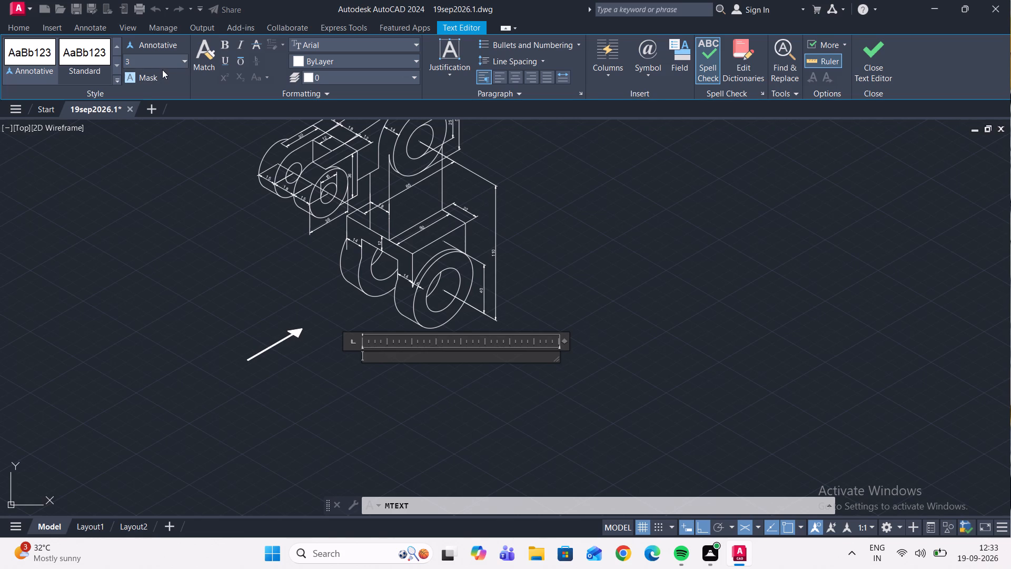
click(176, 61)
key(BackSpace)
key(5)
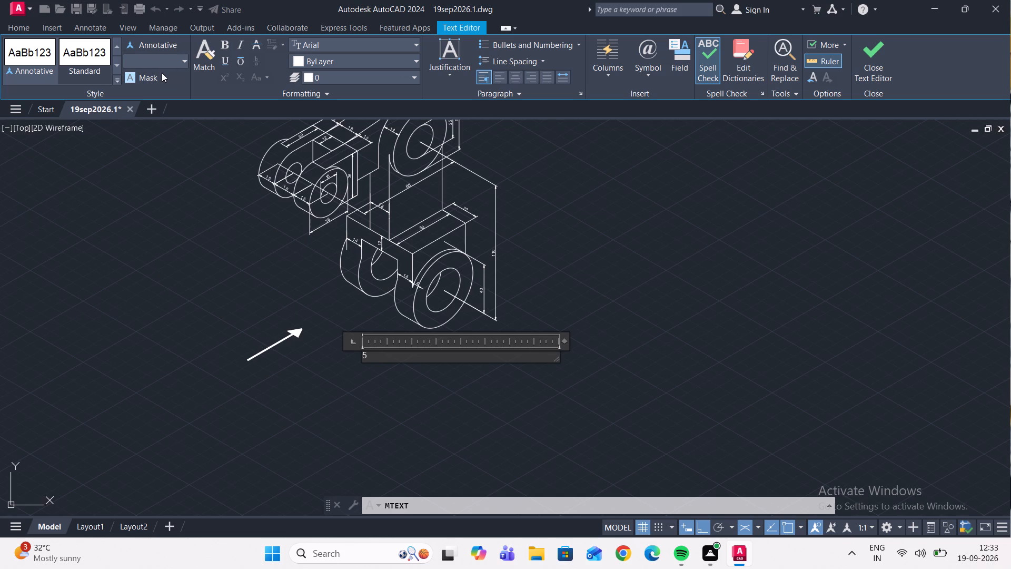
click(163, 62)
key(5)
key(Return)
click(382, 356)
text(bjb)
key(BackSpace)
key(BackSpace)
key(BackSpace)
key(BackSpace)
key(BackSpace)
Enter the caption "isometric view" in the text frame and finish the text.
text(iso)
text(me)
text(tri)
text(c)
key(space)
text(view)
click(444, 443)
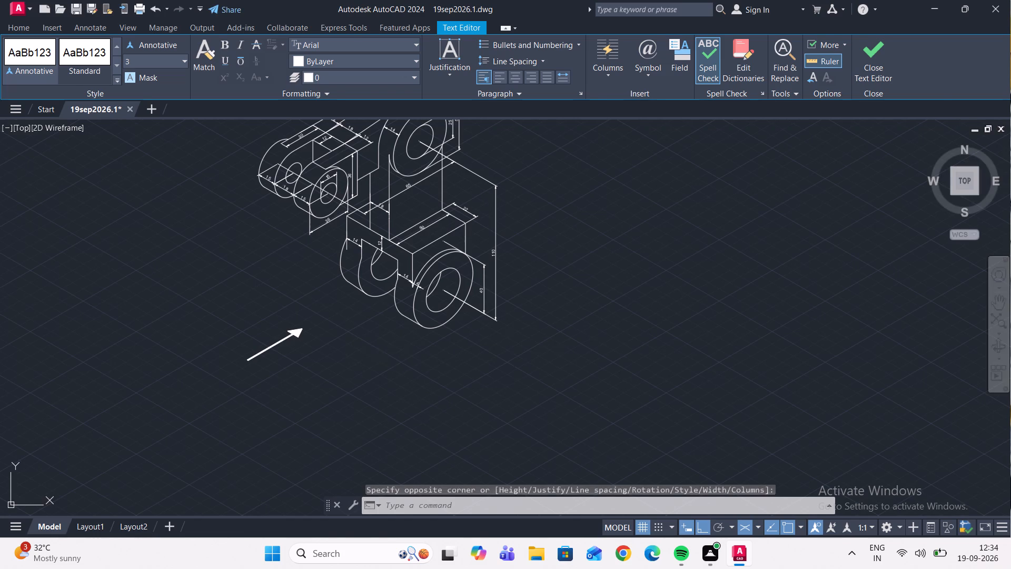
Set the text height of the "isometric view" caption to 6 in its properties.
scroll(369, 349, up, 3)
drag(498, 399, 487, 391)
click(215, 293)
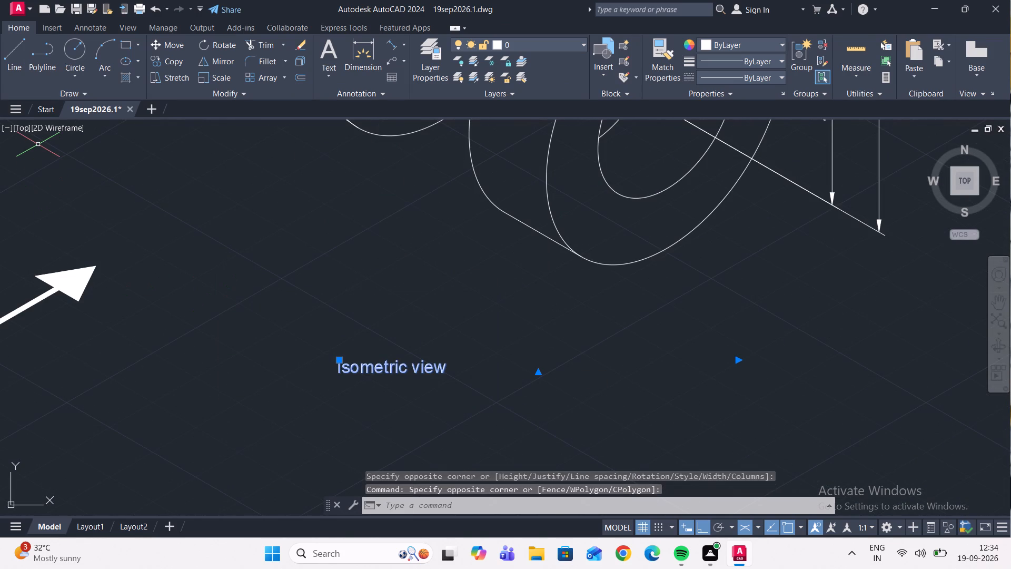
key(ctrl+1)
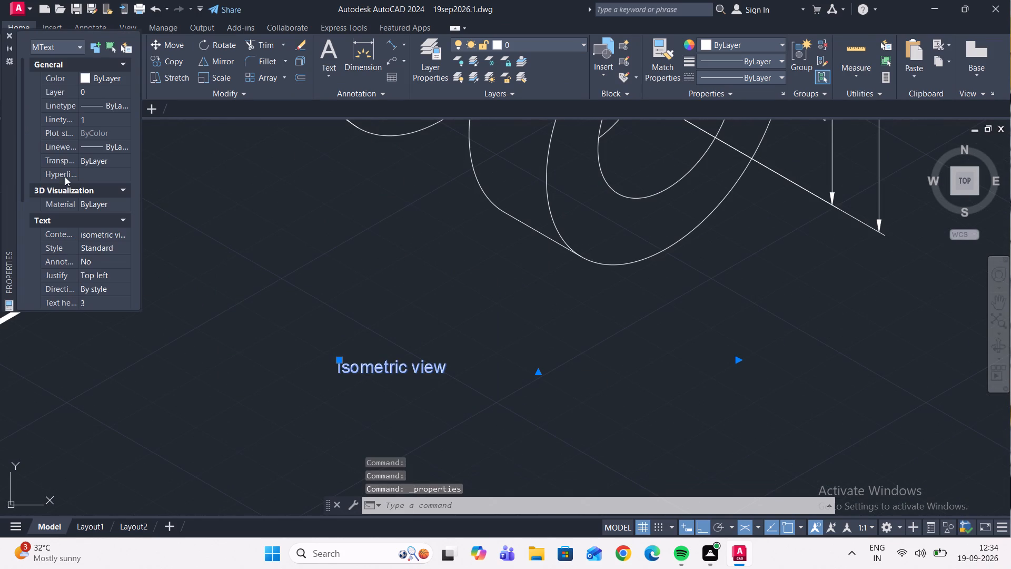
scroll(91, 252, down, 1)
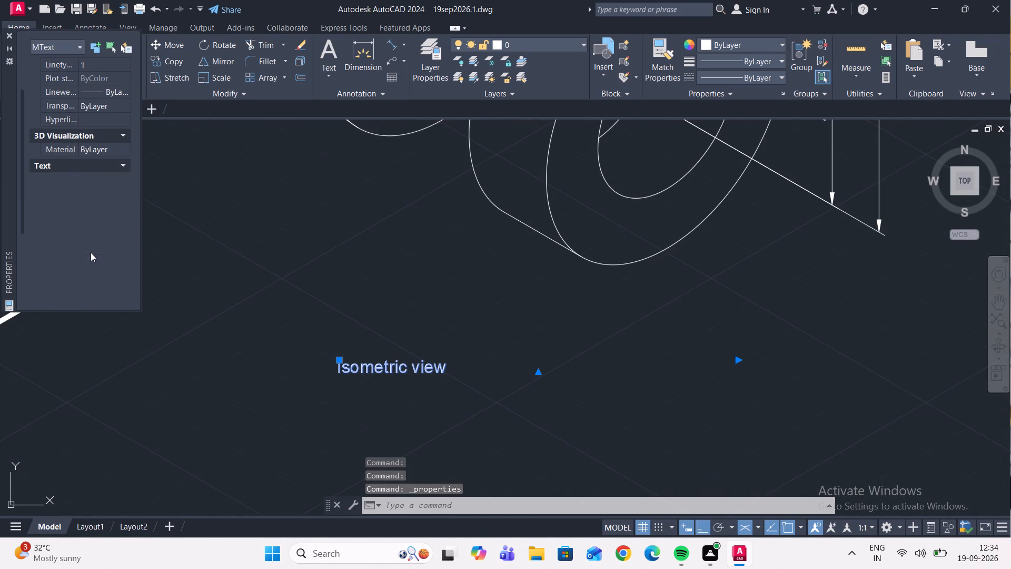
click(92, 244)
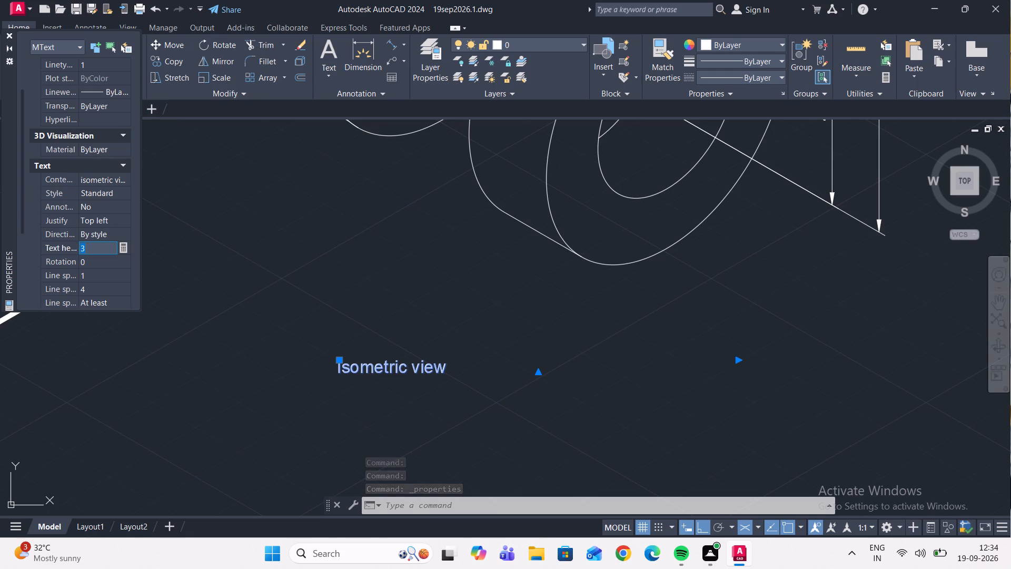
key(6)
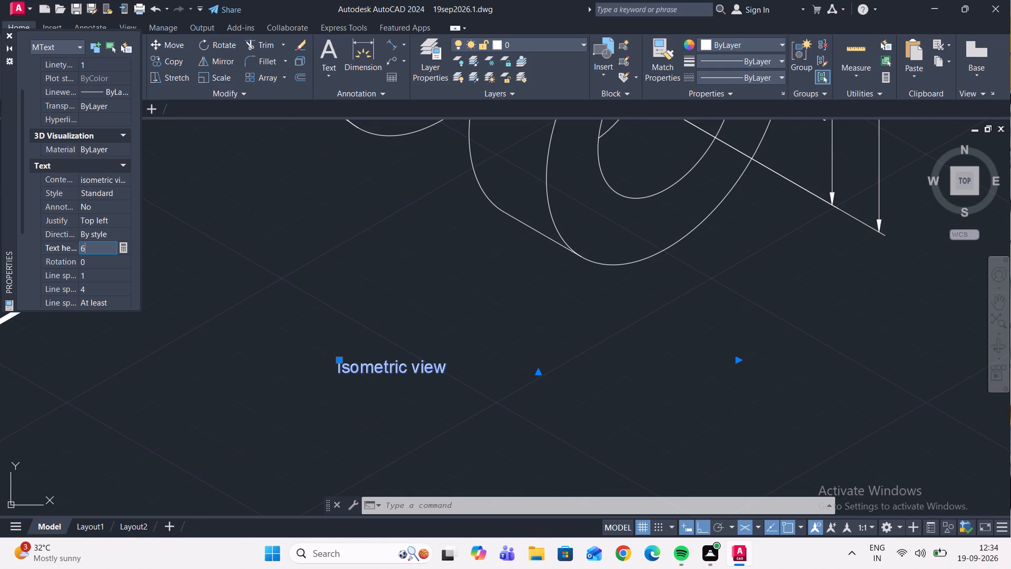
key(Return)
Set the text height of the "isometric view" caption to 8, close its properties and deselect it.
scroll(153, 296, down, 4)
scroll(215, 307, up, 1)
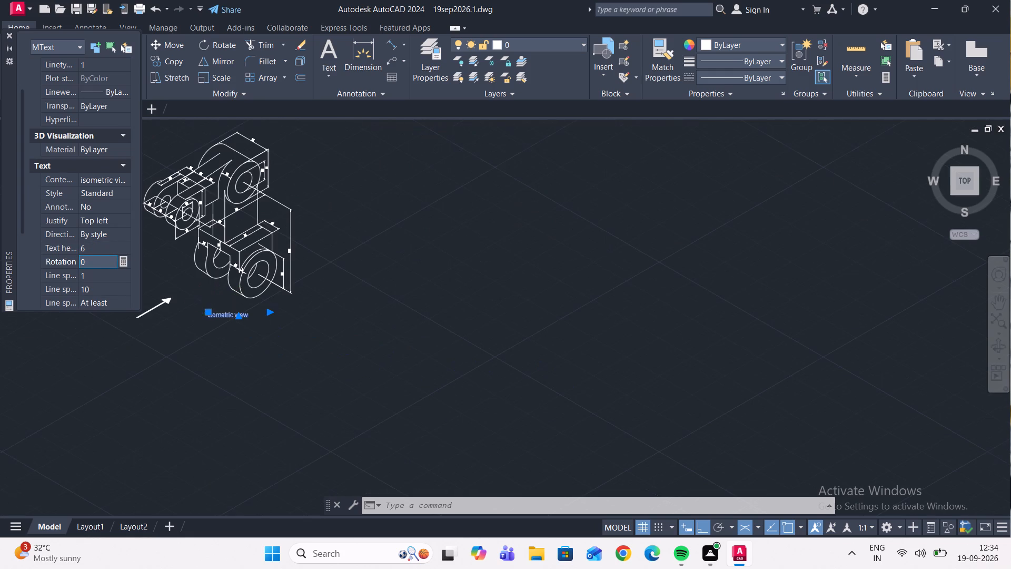
scroll(215, 307, up, 1)
click(90, 247)
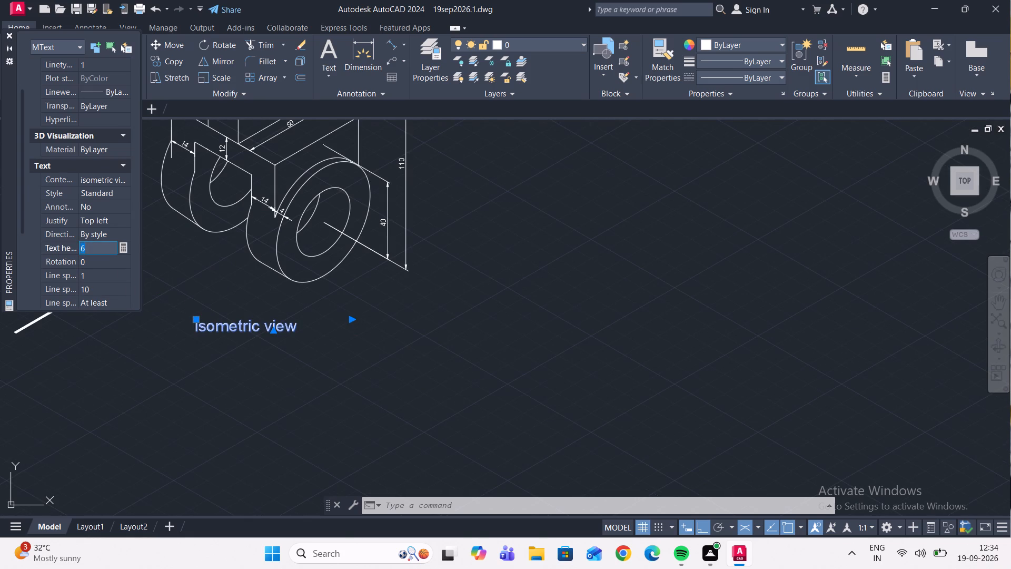
key(8)
key(Return)
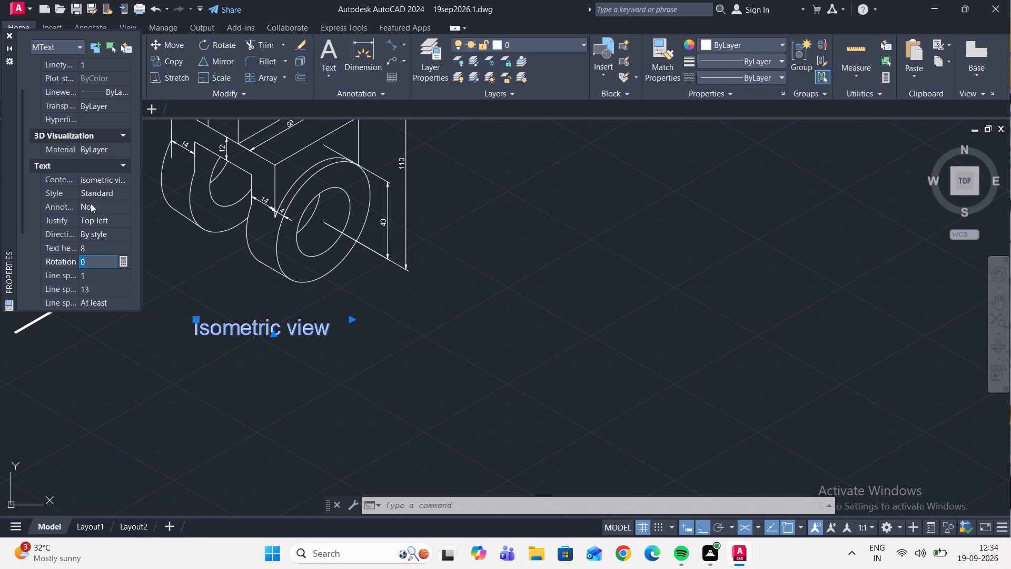
click(550, 325)
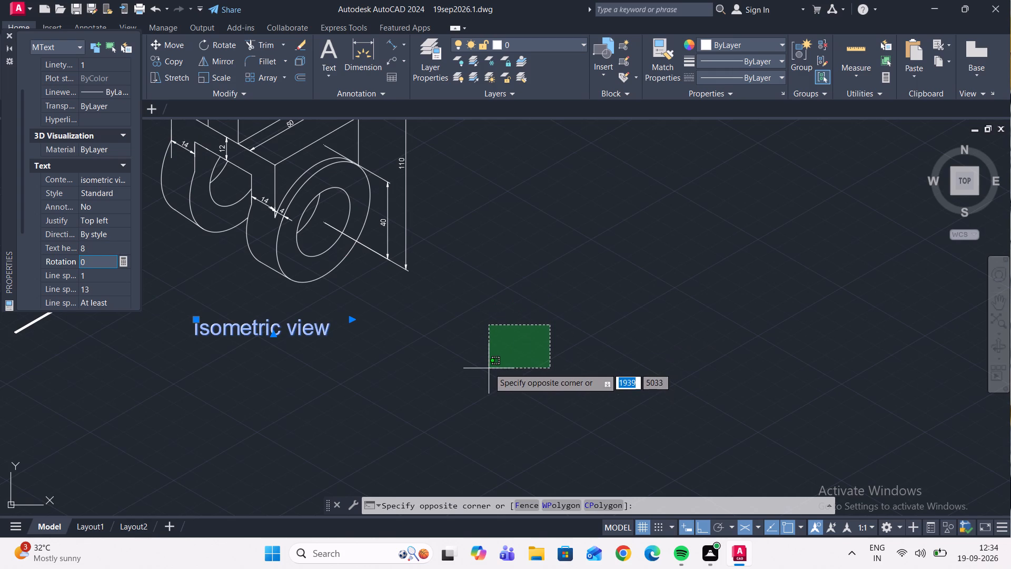
key(Escape)
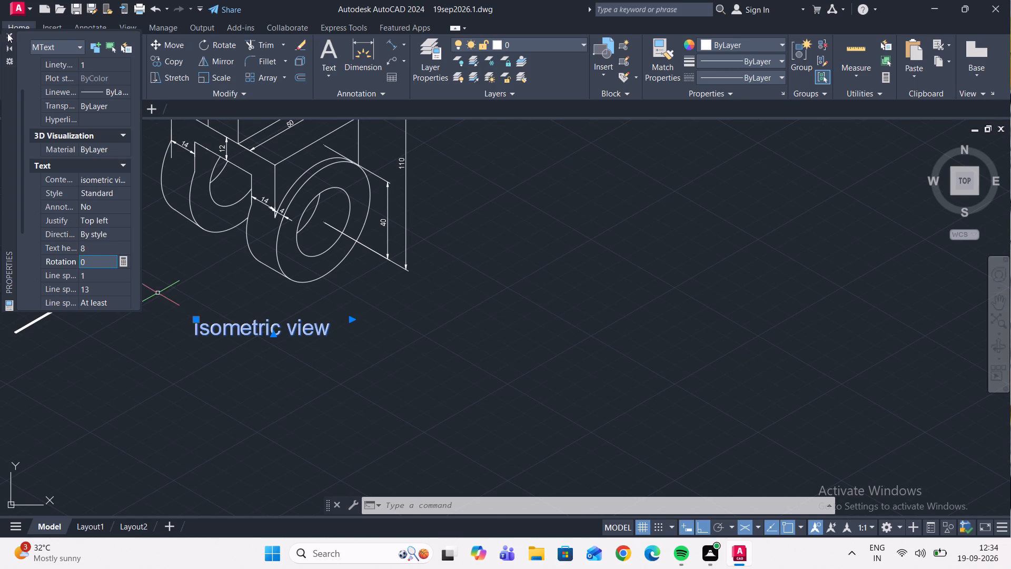
click(7, 33)
scroll(309, 351, down, 3)
scroll(357, 360, up, 3)
key(Escape)
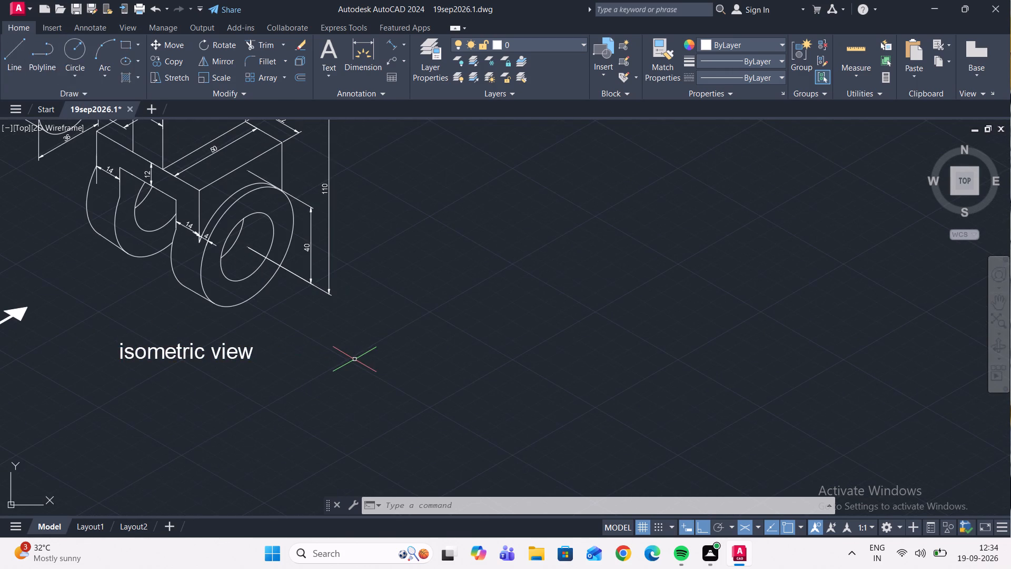
Examine the dimensioned bracket together with the direction arrow and the caption below it.
scroll(321, 357, down, 3)
scroll(313, 366, up, 3)
scroll(313, 366, down, 2)
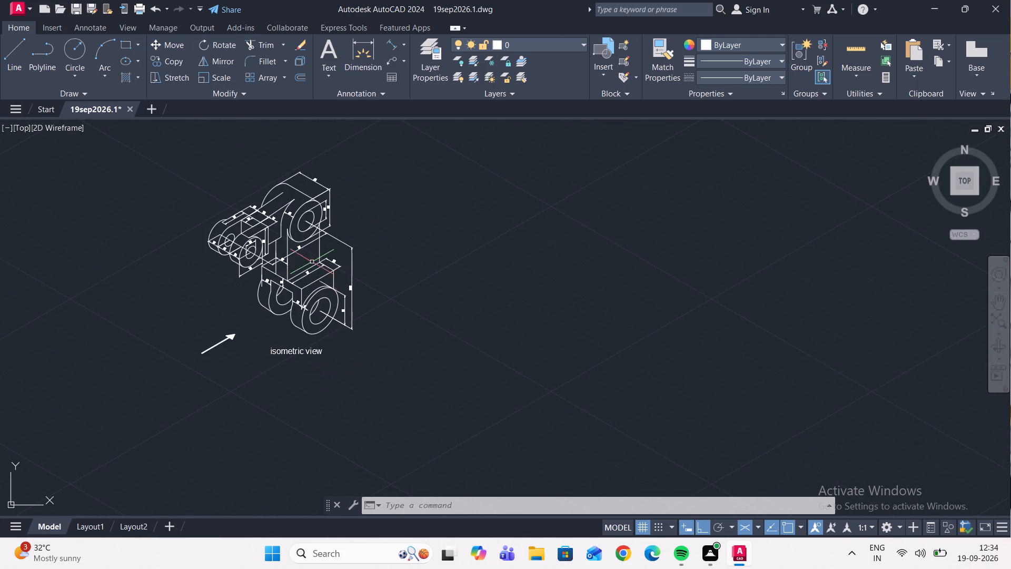
scroll(306, 244, up, 2)
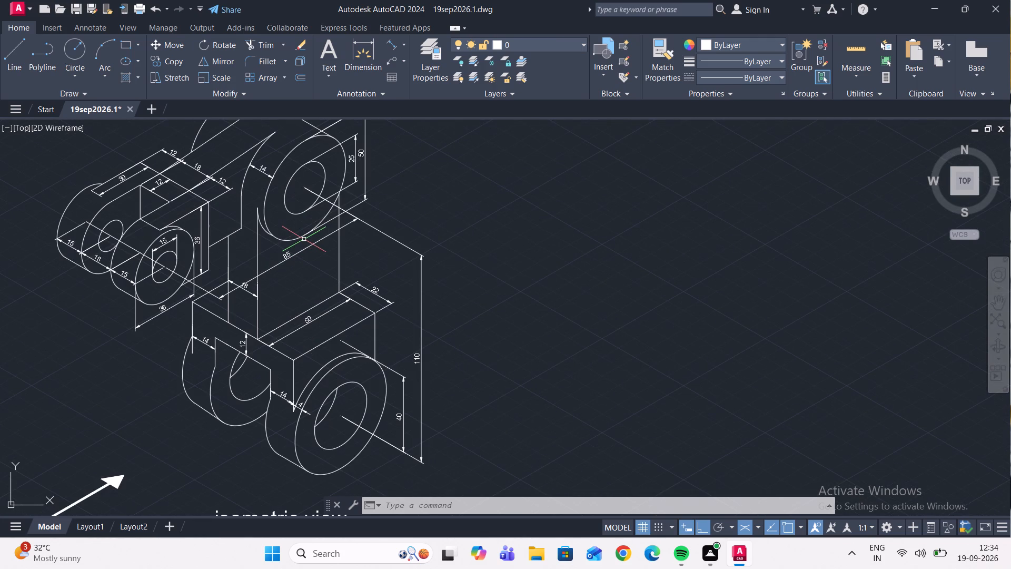
middle_drag(299, 274, 266, 300)
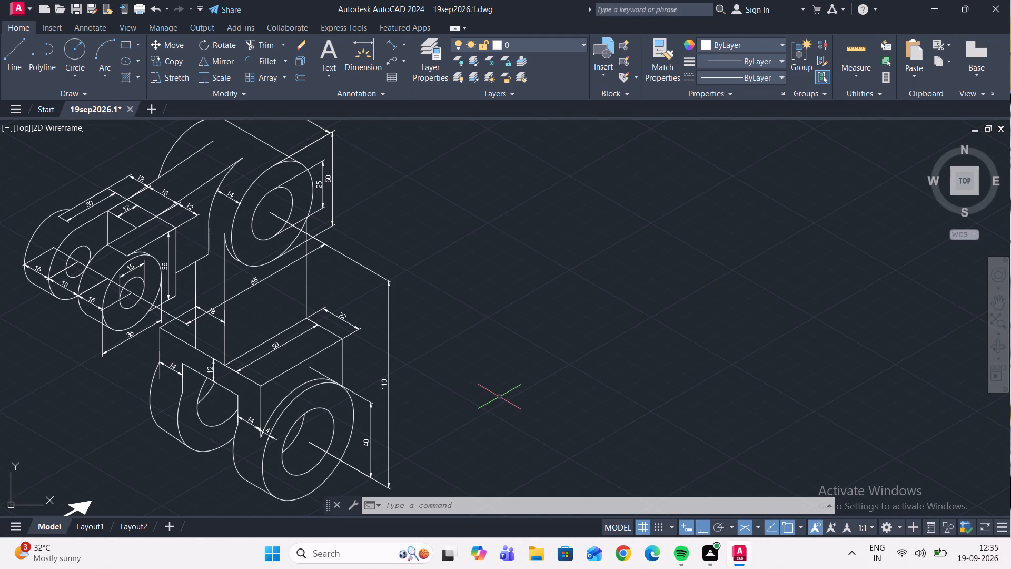
scroll(497, 372, down, 1)
middle_drag(483, 346, 478, 309)
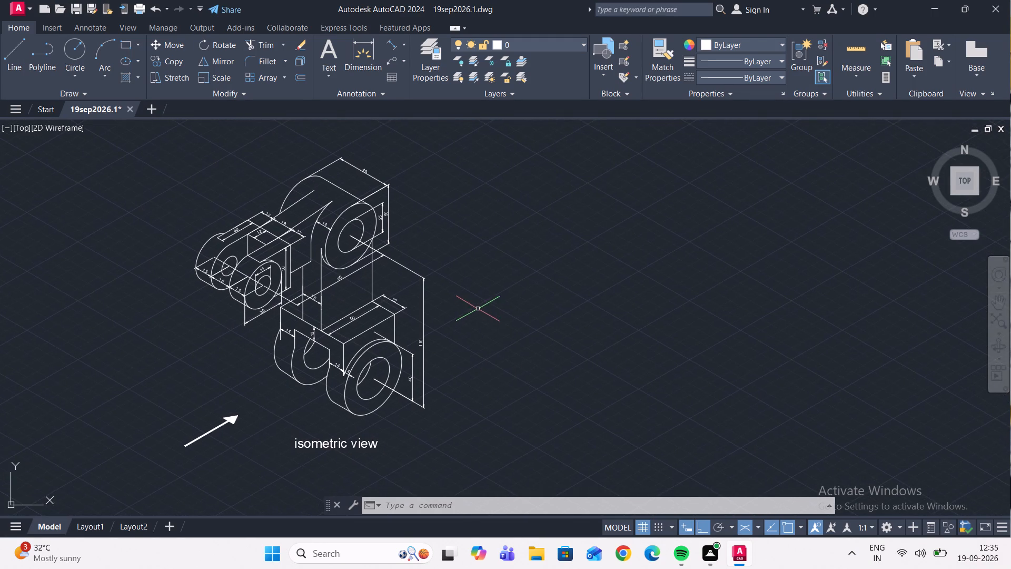
Draw an 18-unit line at 150° in the empty area beside the dimensioned bracket and end the line command.
scroll(478, 313, up, 1)
middle_drag(478, 313, 478, 344)
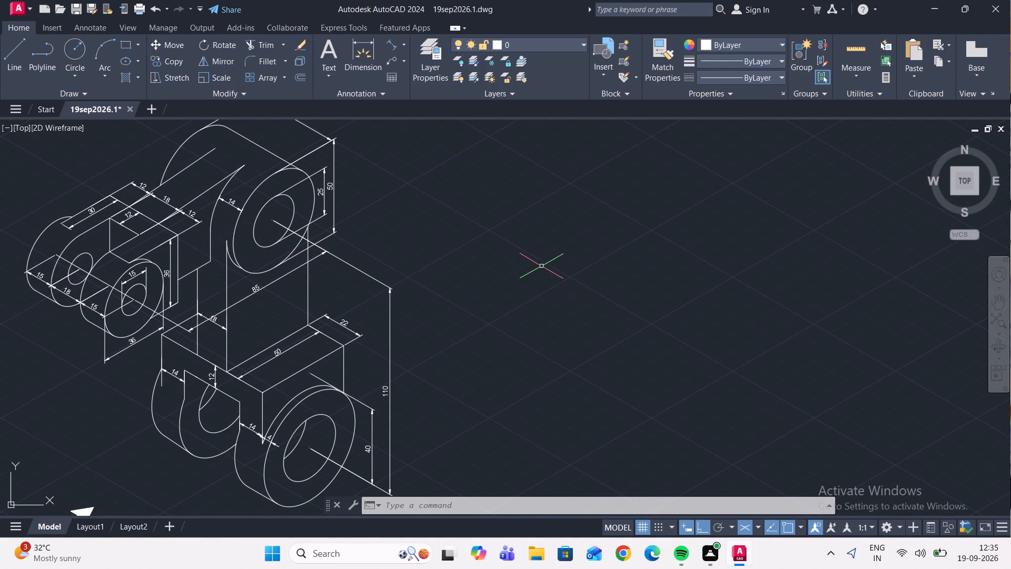
middle_drag(559, 288, 525, 264)
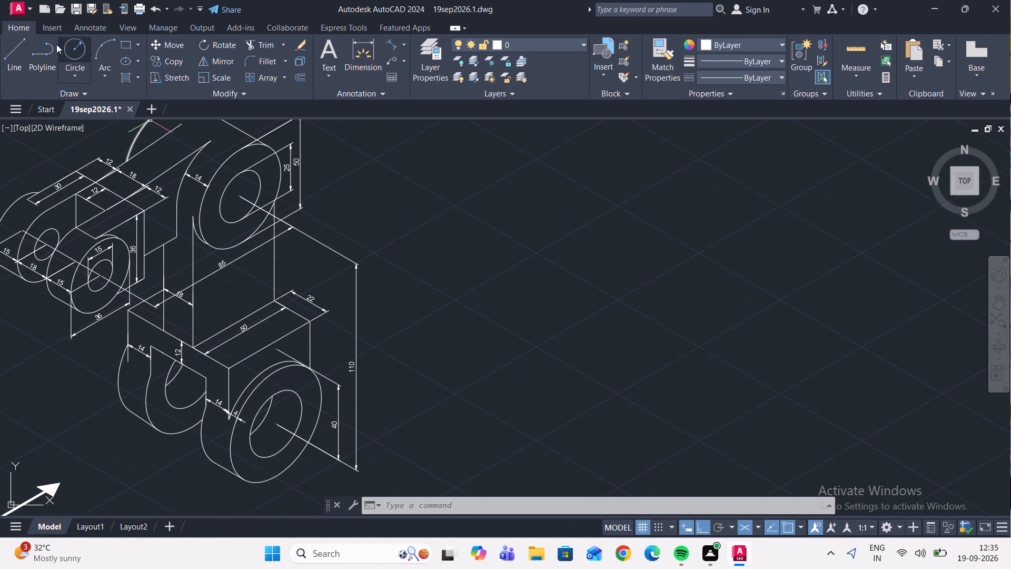
click(15, 56)
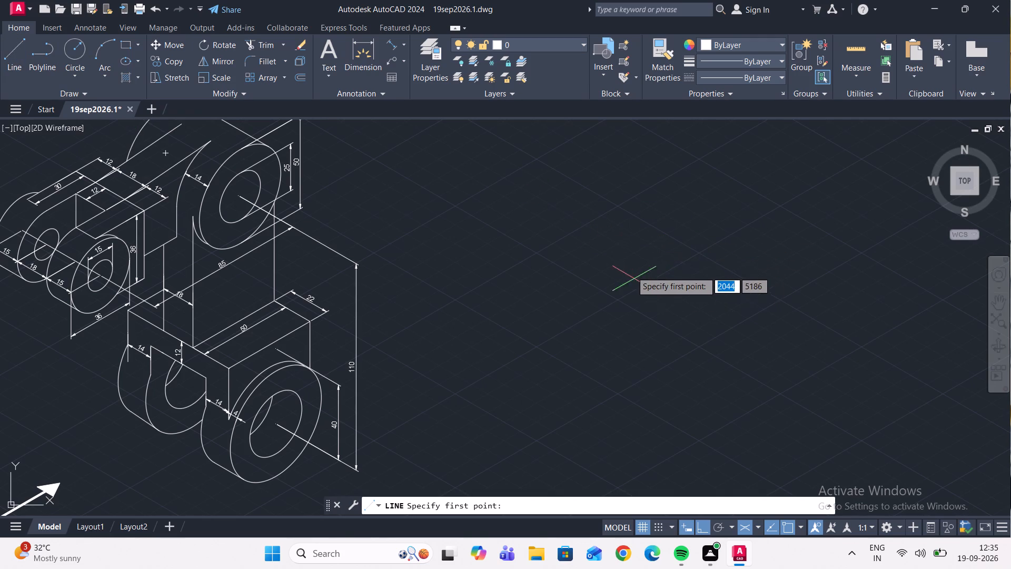
scroll(628, 255, down, 2)
scroll(622, 286, up, 1)
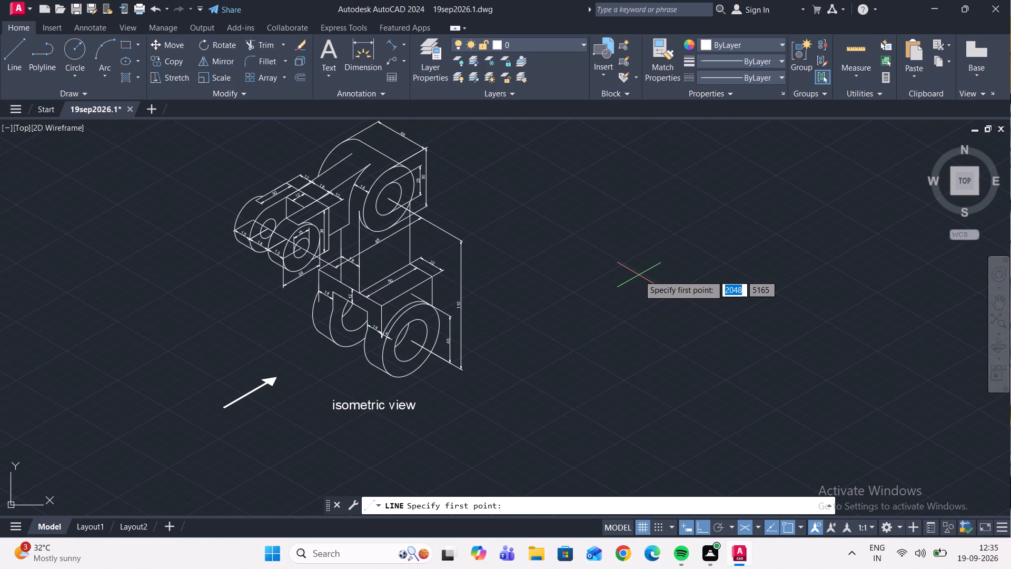
click(639, 275)
text(18)
key(Return)
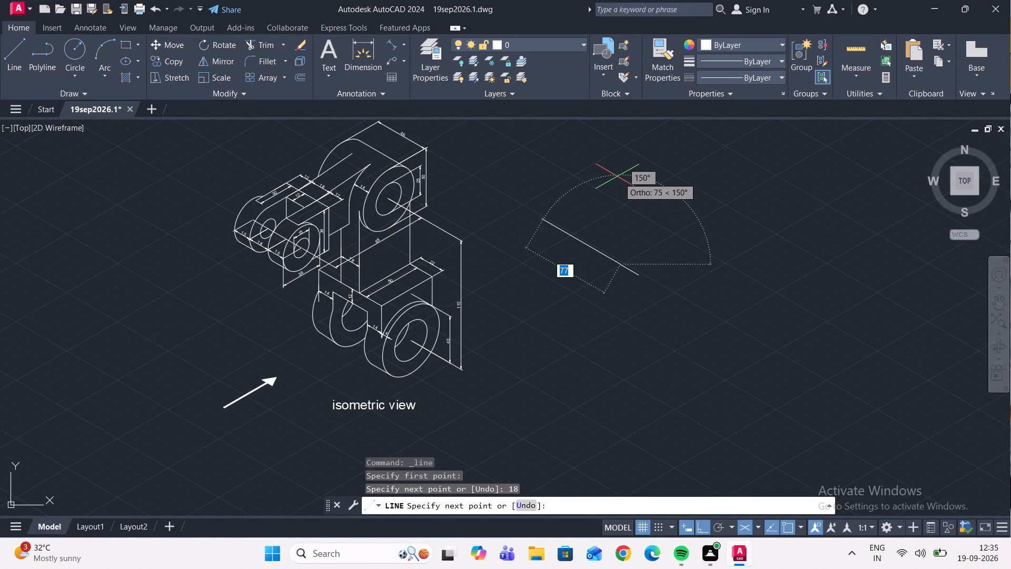
key(F5)
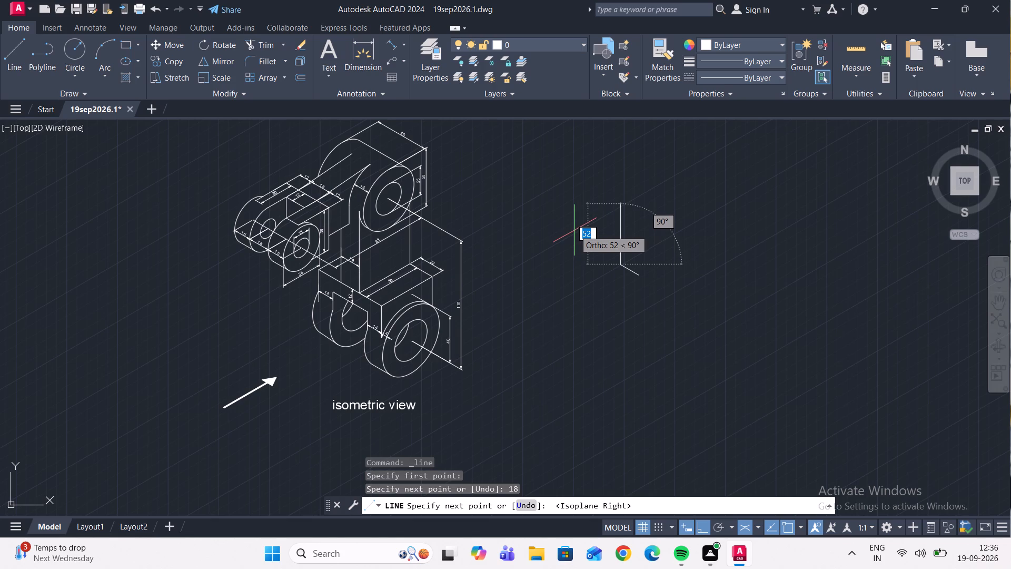
key(Escape)
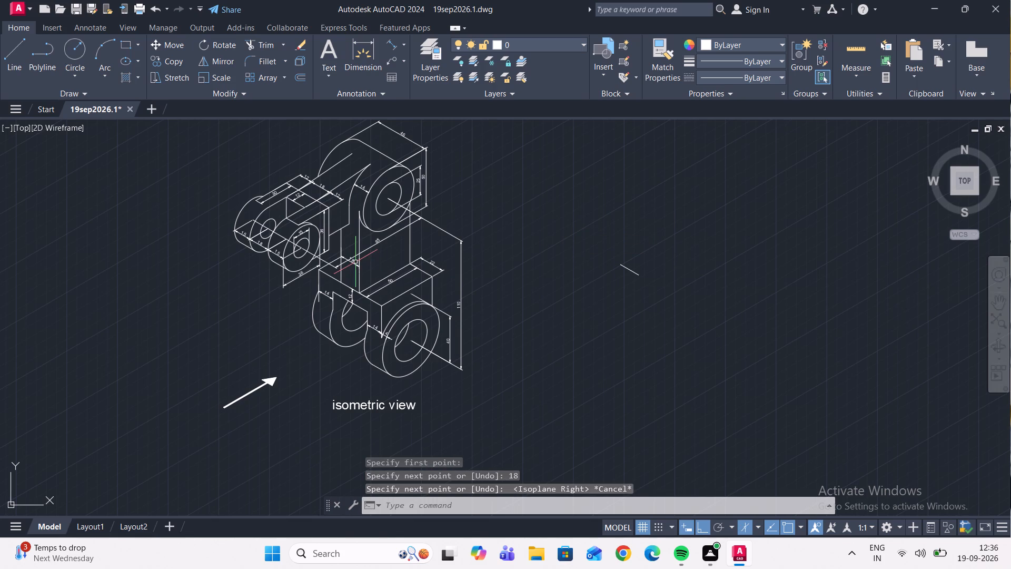
Start a solid hatch in colour 153,155,55 and fill the small fork's top face, curved lug rims and side face below it.
click(122, 84)
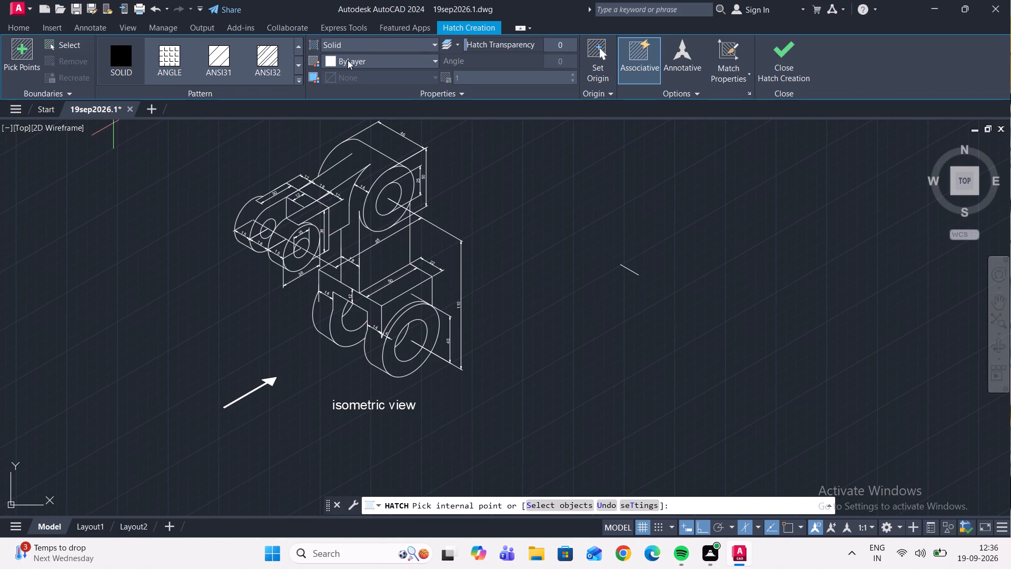
click(422, 54)
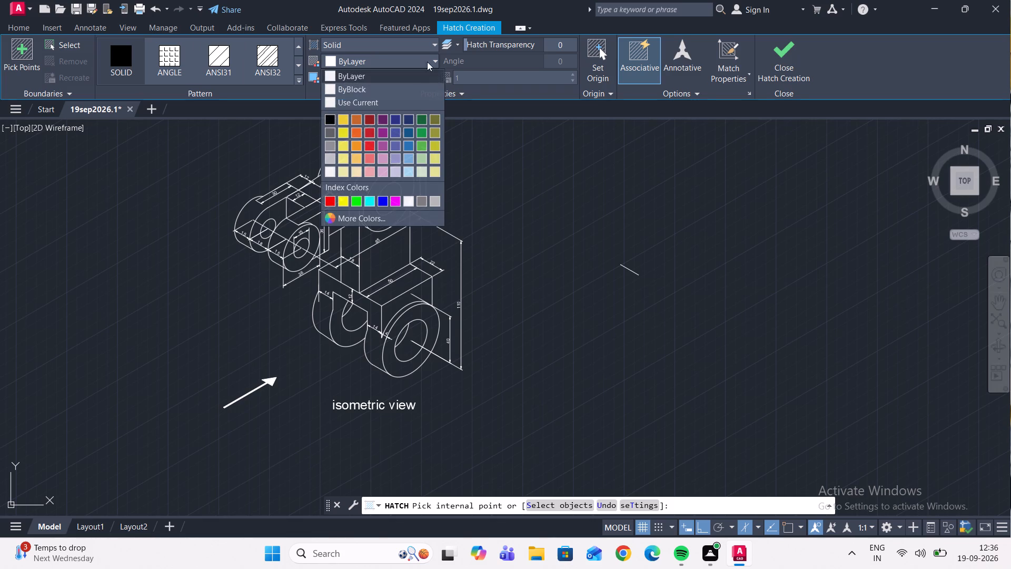
click(434, 134)
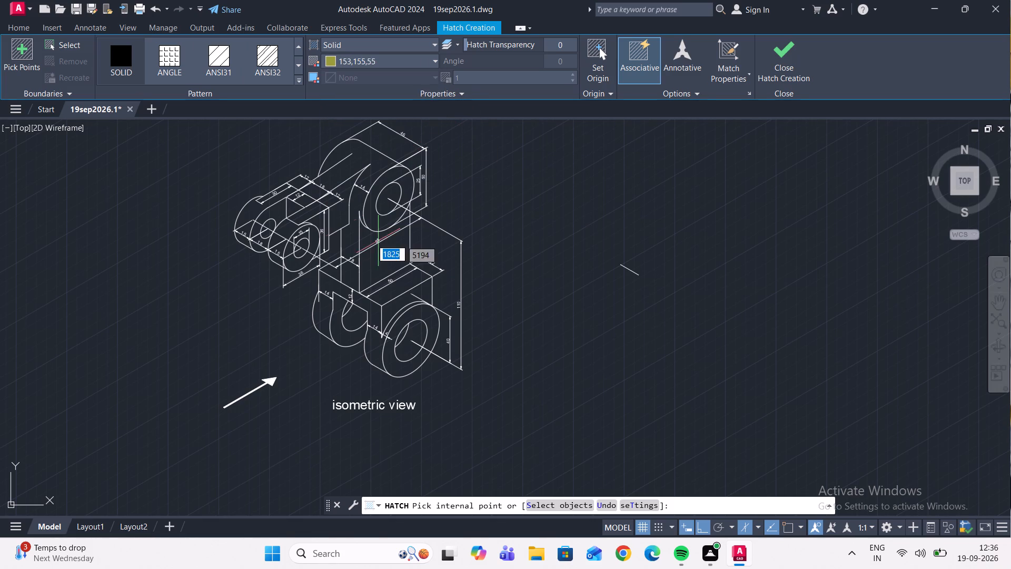
scroll(260, 204, up, 3)
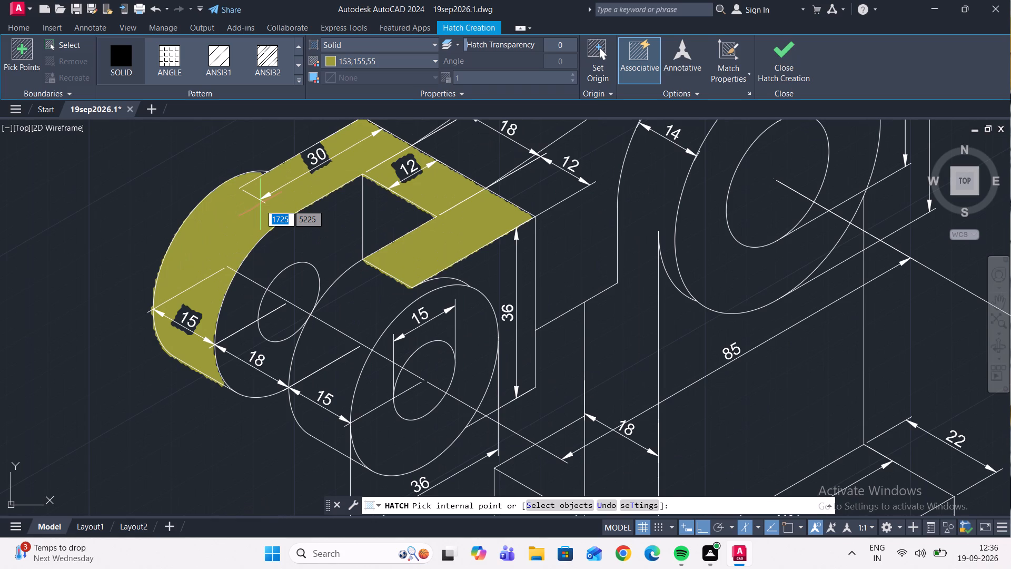
click(260, 205)
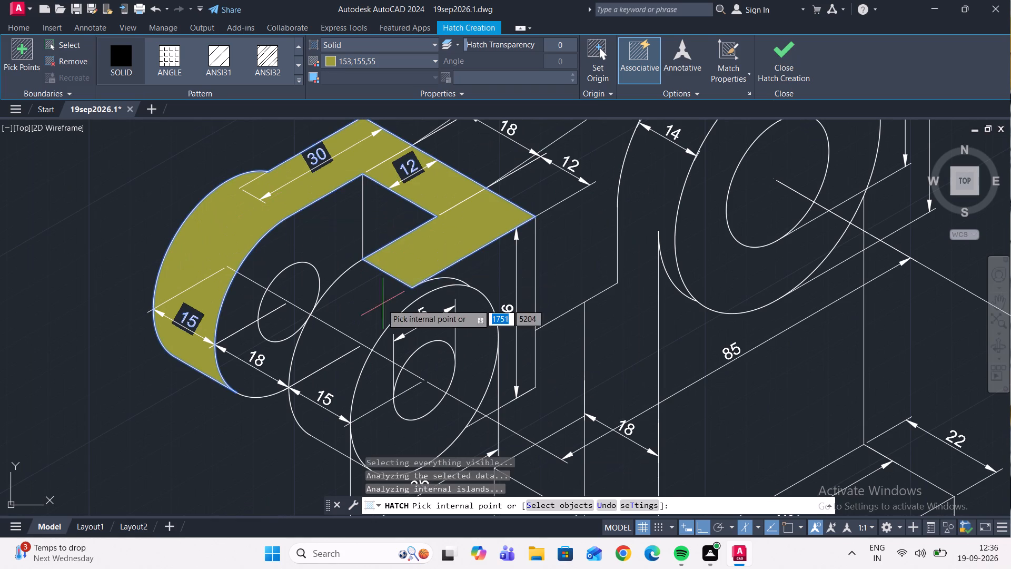
click(382, 296)
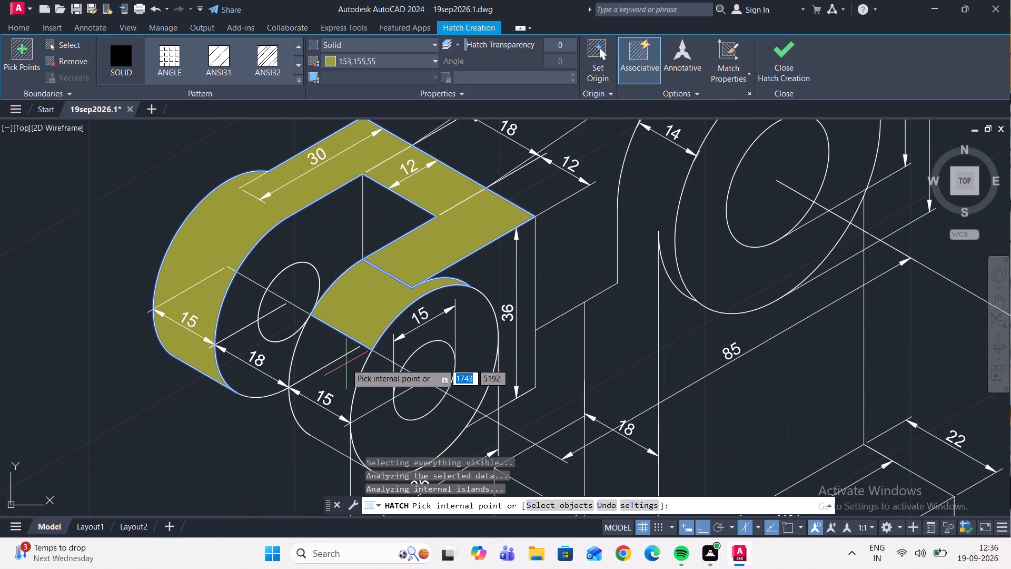
click(346, 364)
scroll(332, 326, down, 1)
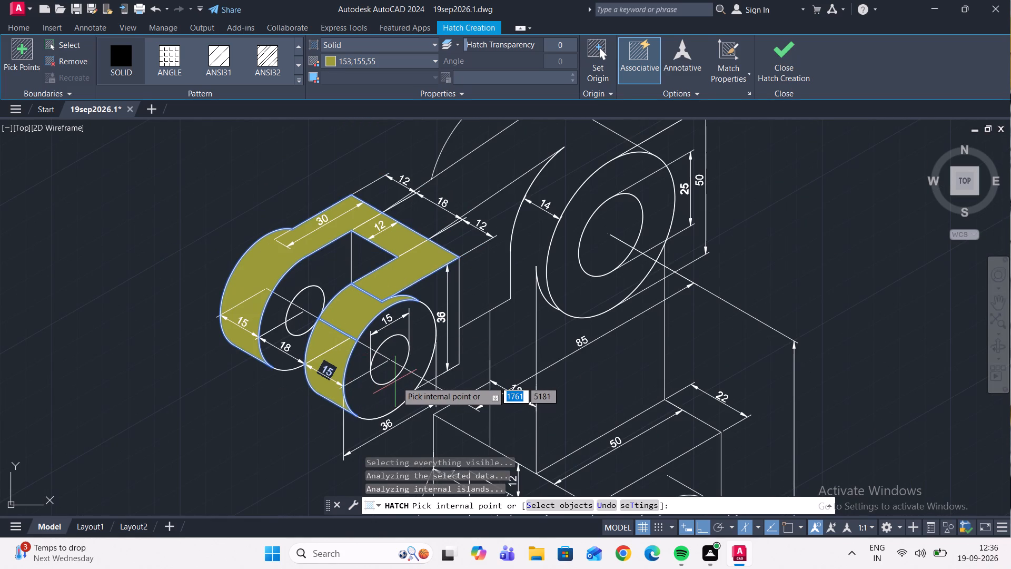
click(437, 291)
click(437, 298)
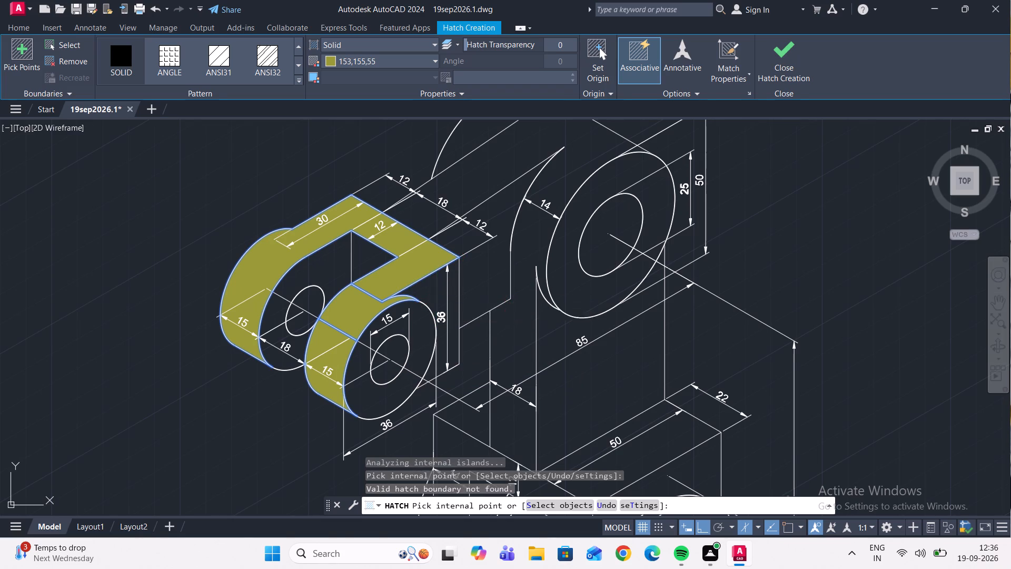
double_click(437, 298)
Fill the connecting arm, the upper boss's curved rim and the vertical web's faces with the same solid hatch.
middle_drag(469, 287, 448, 318)
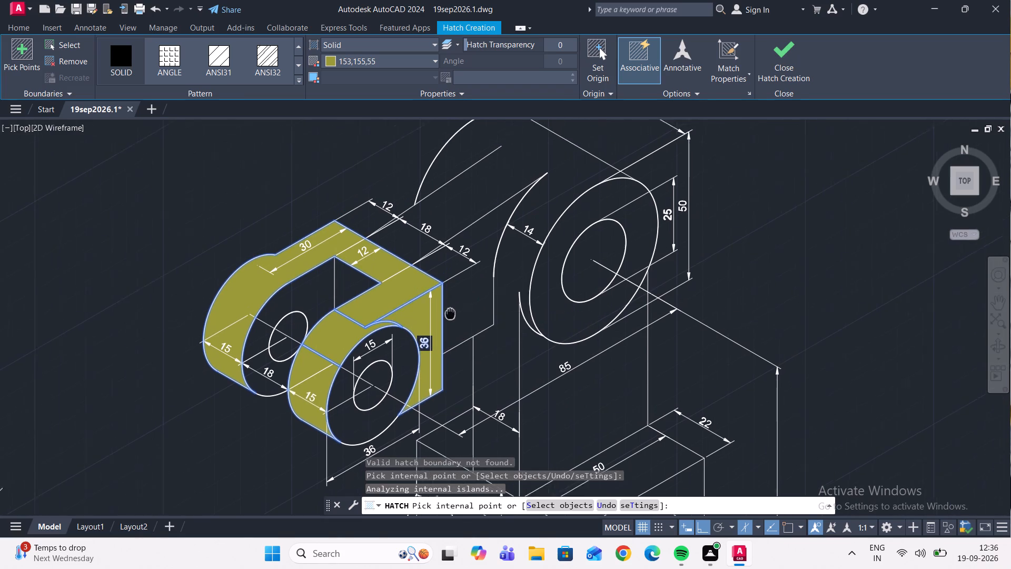
middle_drag(448, 318, 405, 353)
click(409, 348)
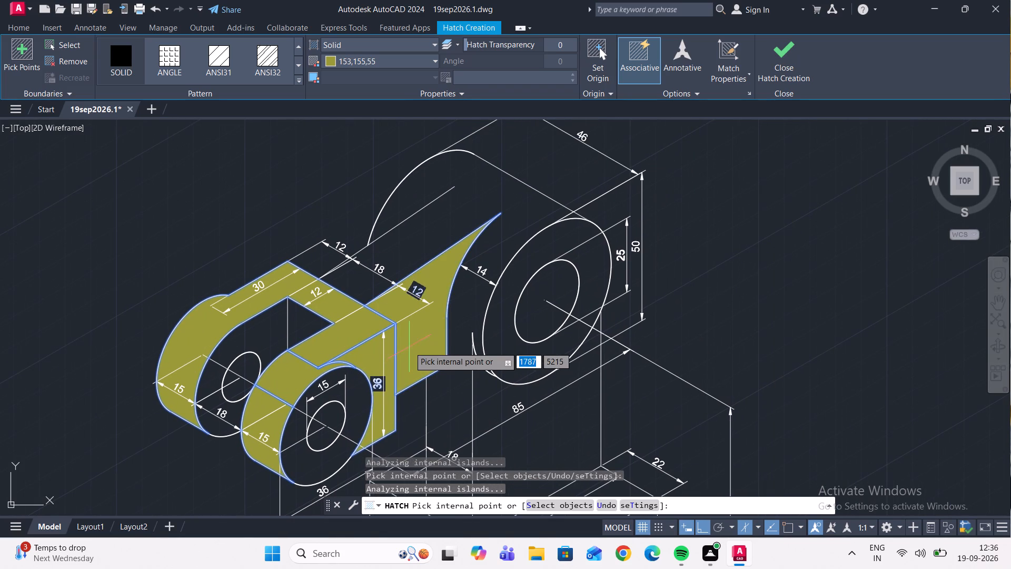
click(408, 261)
middle_drag(450, 217, 383, 264)
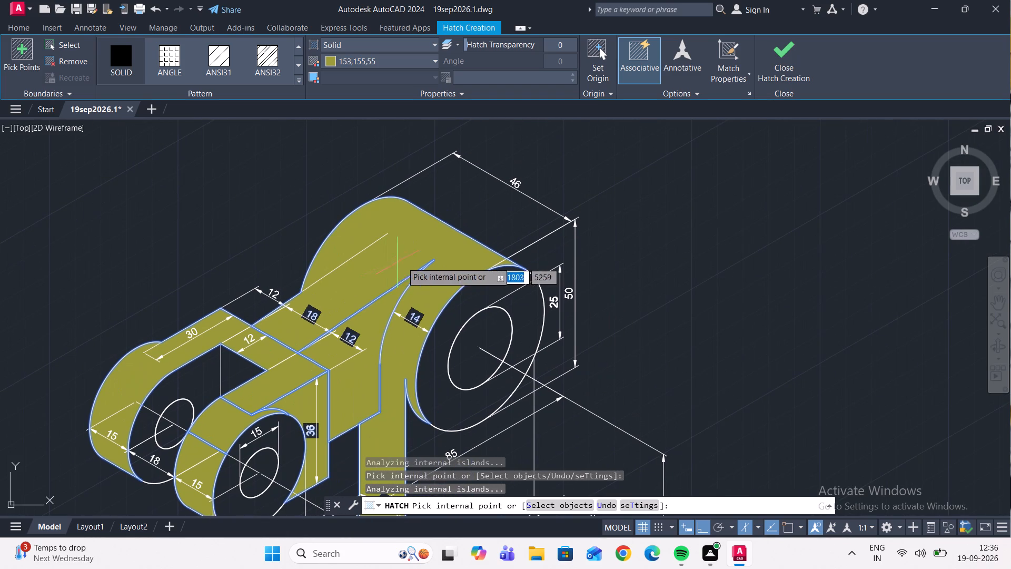
scroll(434, 298, down, 2)
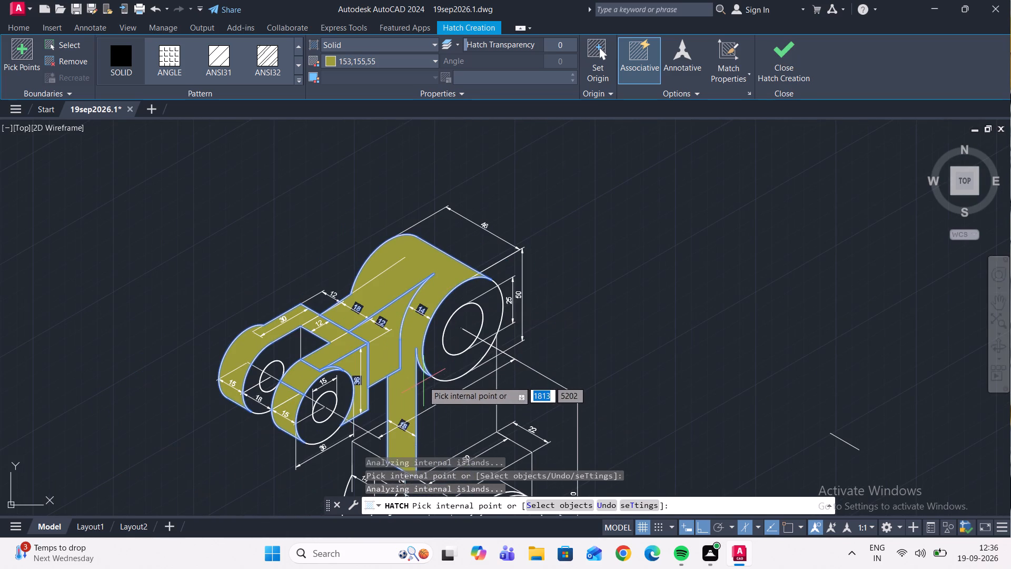
middle_drag(424, 381, 385, 309)
scroll(405, 323, up, 2)
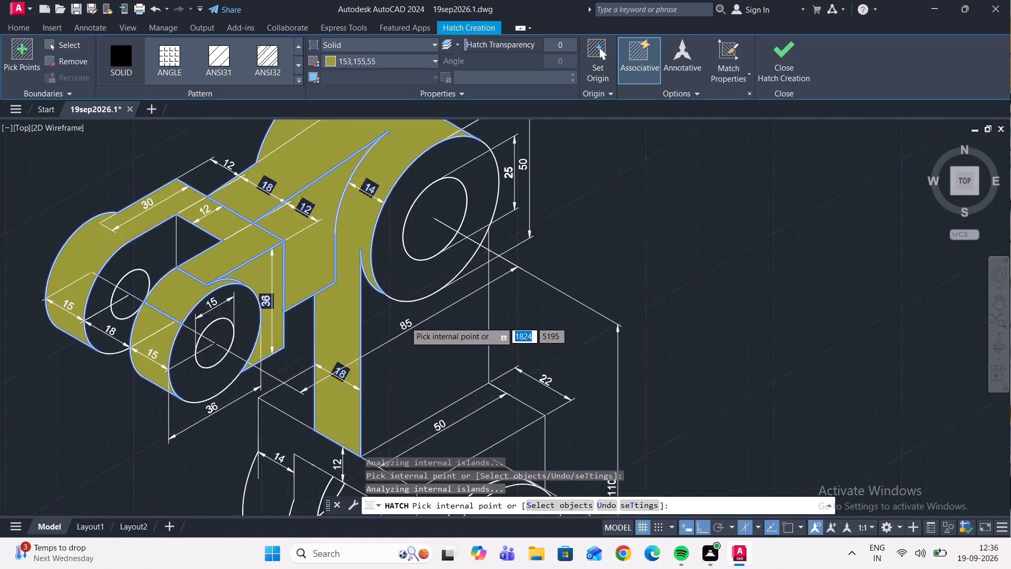
click(408, 313)
middle_drag(512, 214, 422, 309)
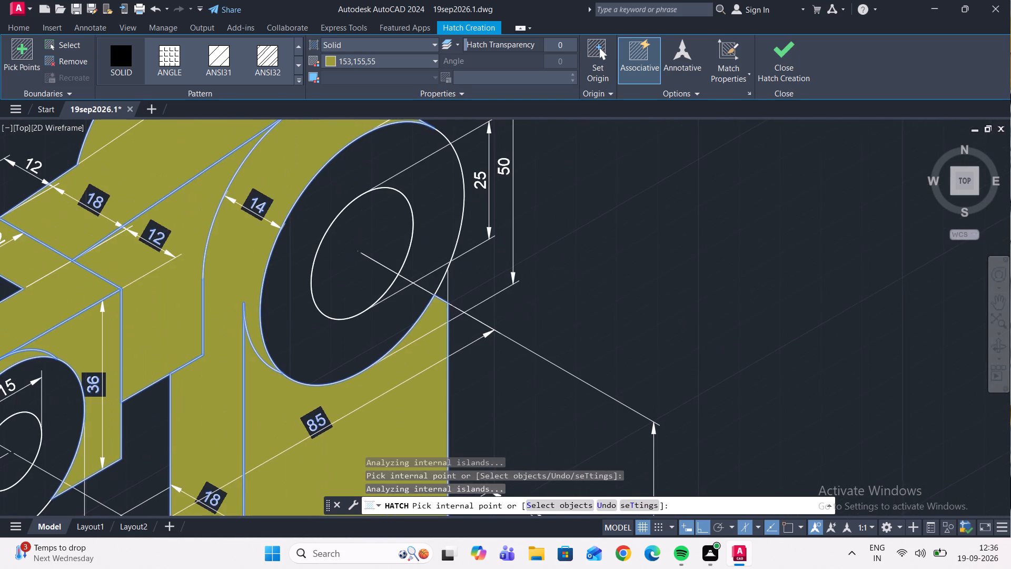
scroll(431, 291, up, 1)
click(446, 291)
scroll(422, 272, down, 4)
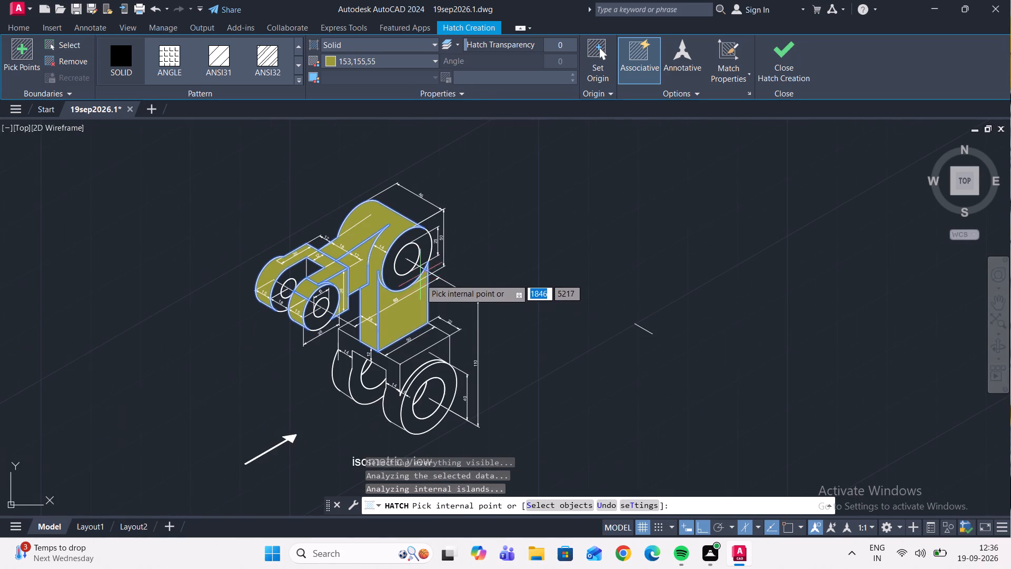
Fill the top faces of the lower base block on both sides of the web with the same solid hatch.
scroll(346, 326, up, 1)
click(352, 328)
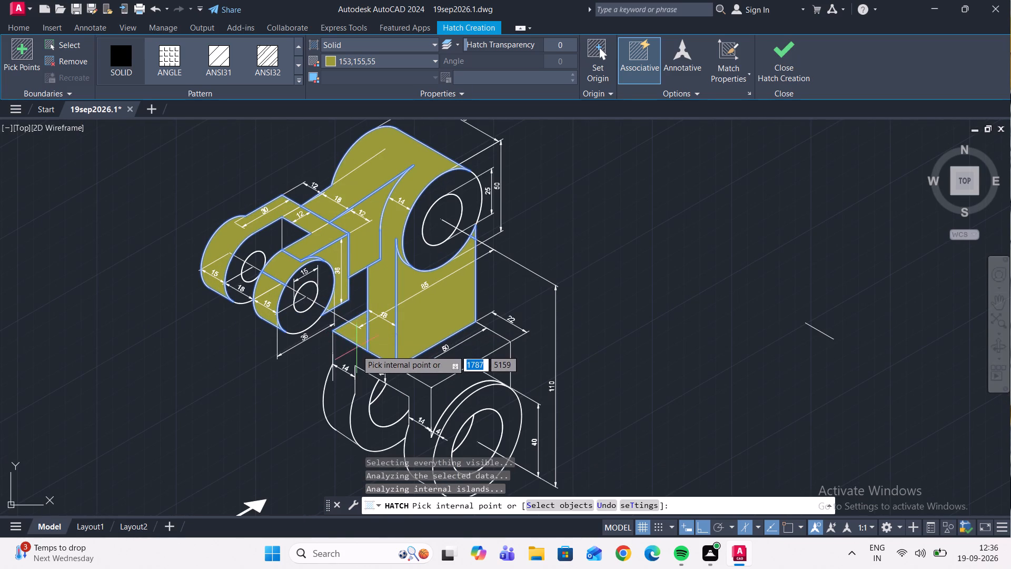
click(349, 358)
double_click(344, 360)
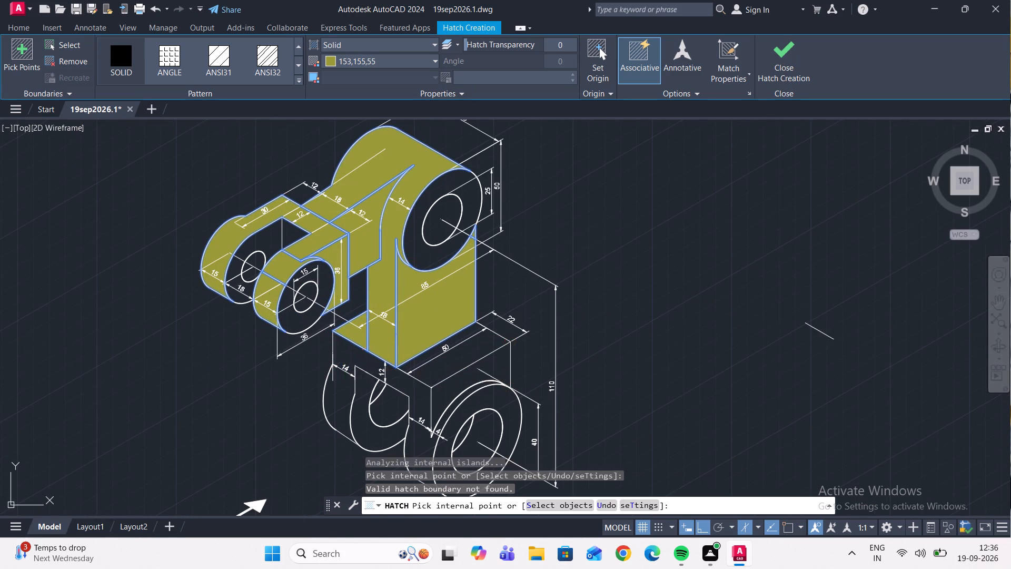
double_click(344, 360)
double_click(353, 359)
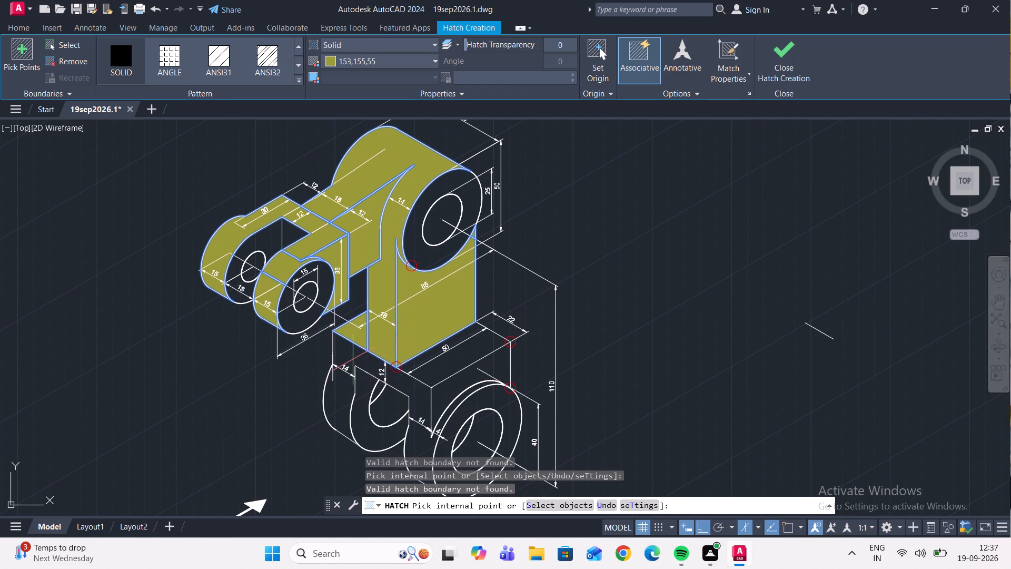
click(461, 365)
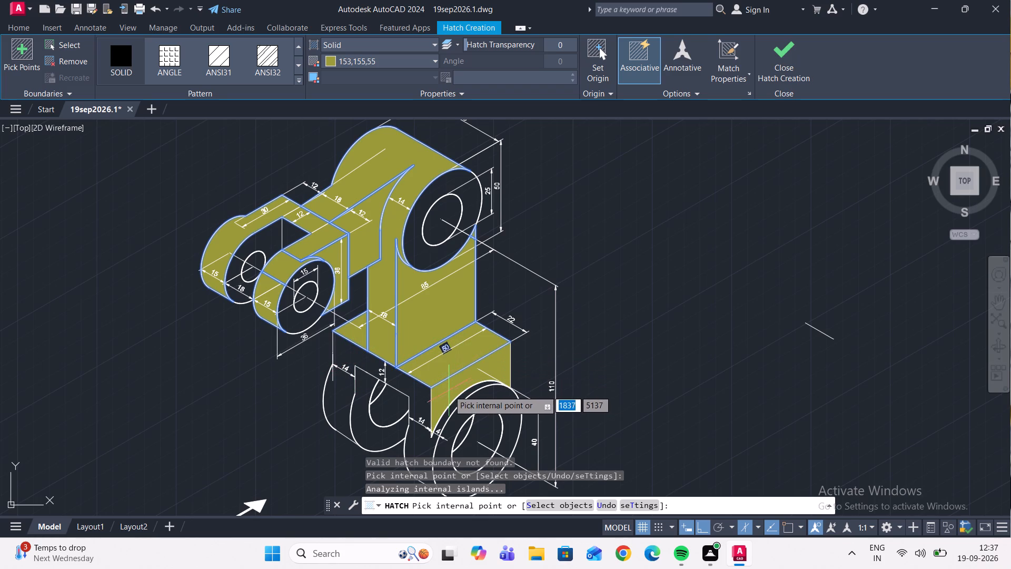
Fill the base block's vertical faces and the lower lugs' curved rims with the same solid hatch, and finish the hatch.
middle_drag(448, 390, 421, 330)
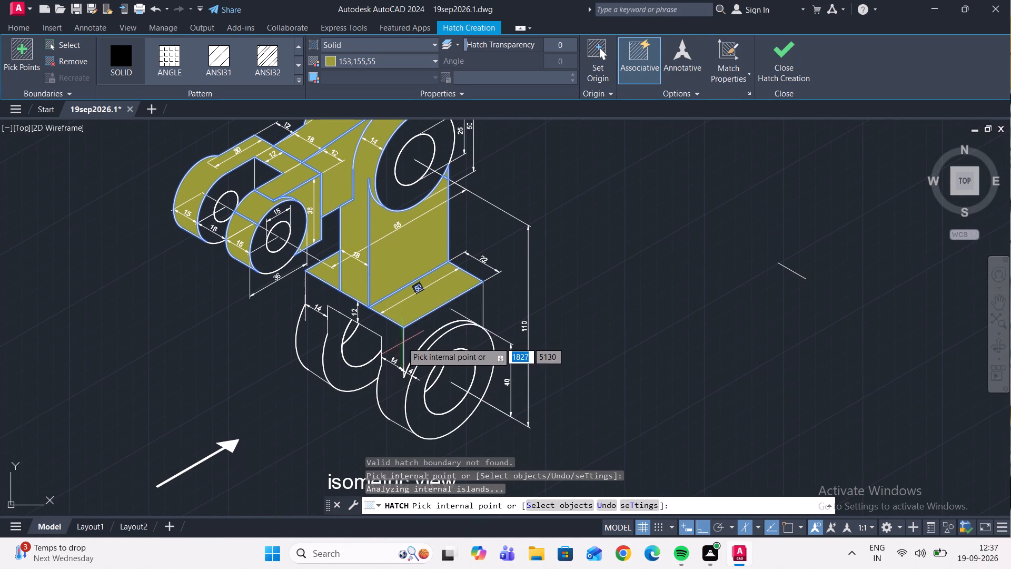
click(416, 340)
click(418, 358)
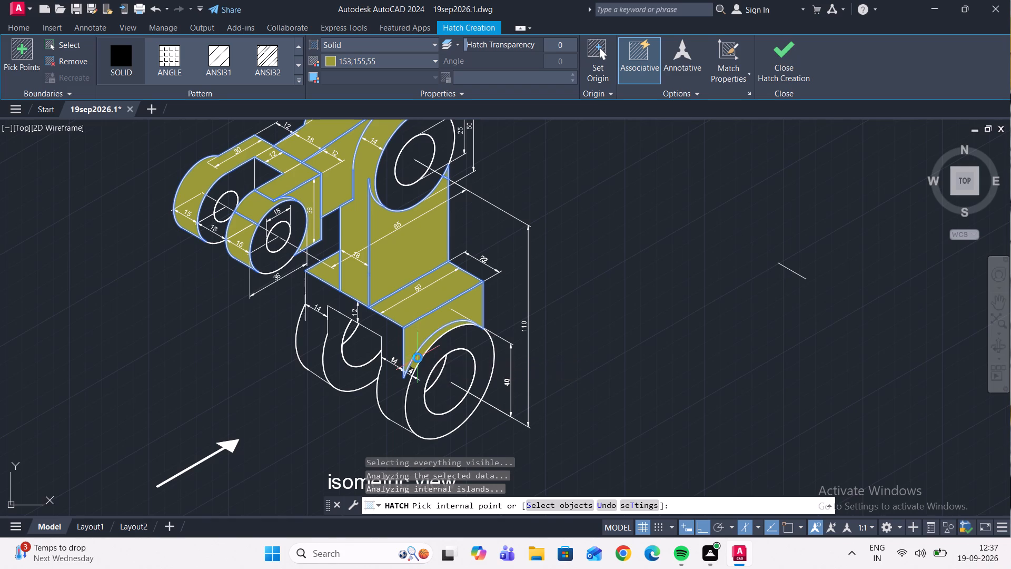
click(416, 360)
scroll(416, 358, up, 2)
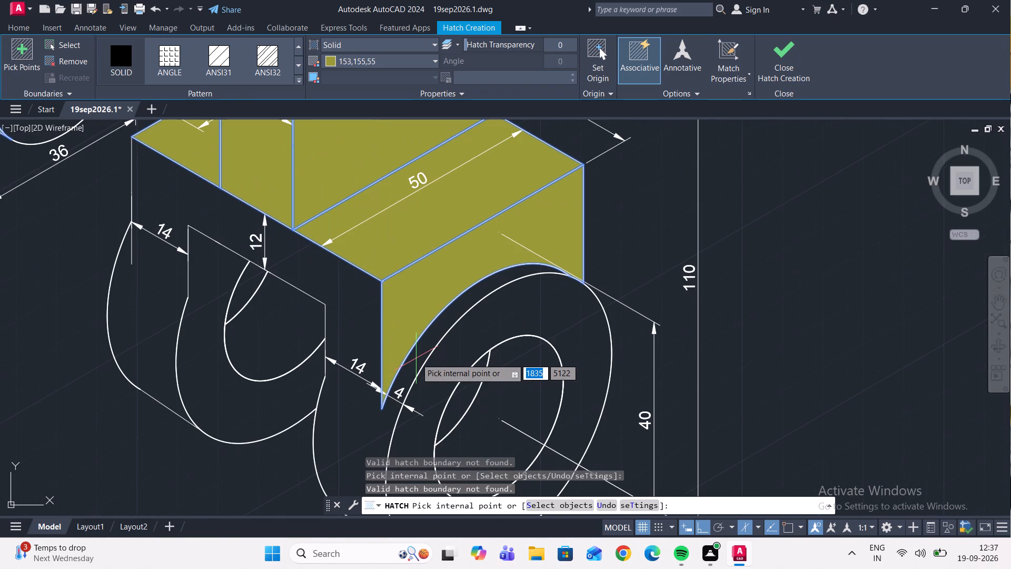
double_click(416, 358)
double_click(345, 419)
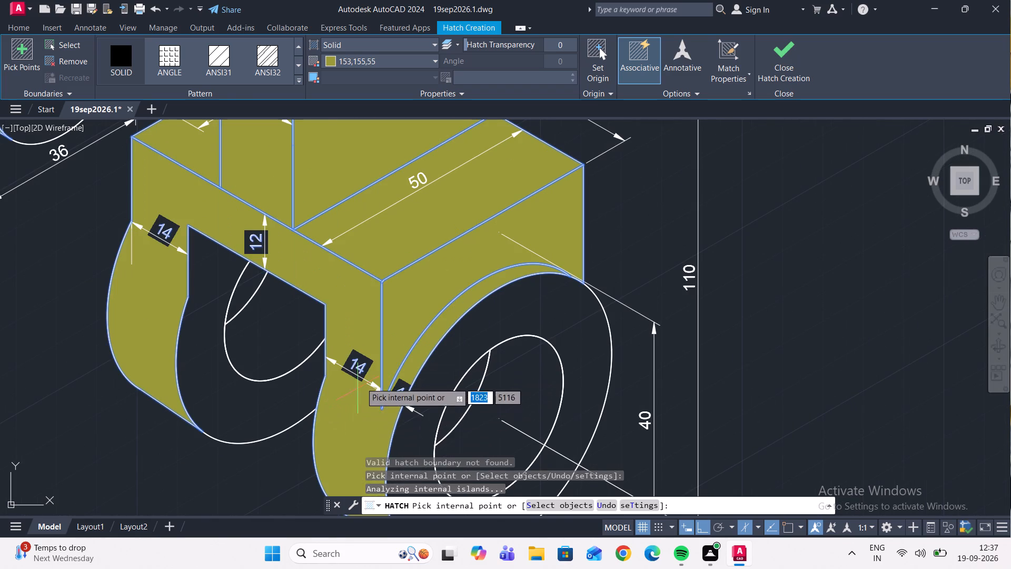
scroll(374, 334, down, 2)
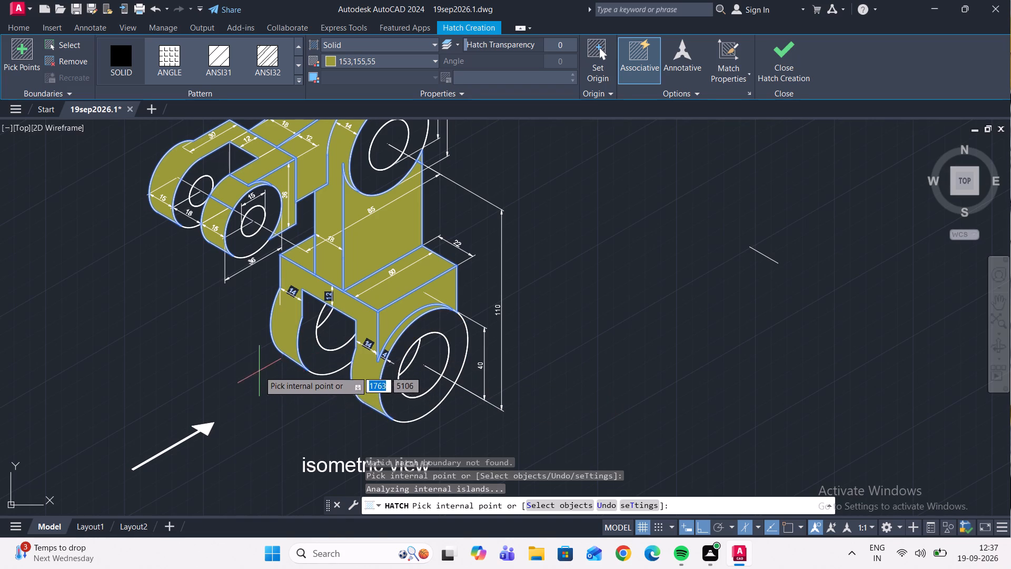
middle_drag(259, 371, 280, 428)
scroll(284, 359, down, 1)
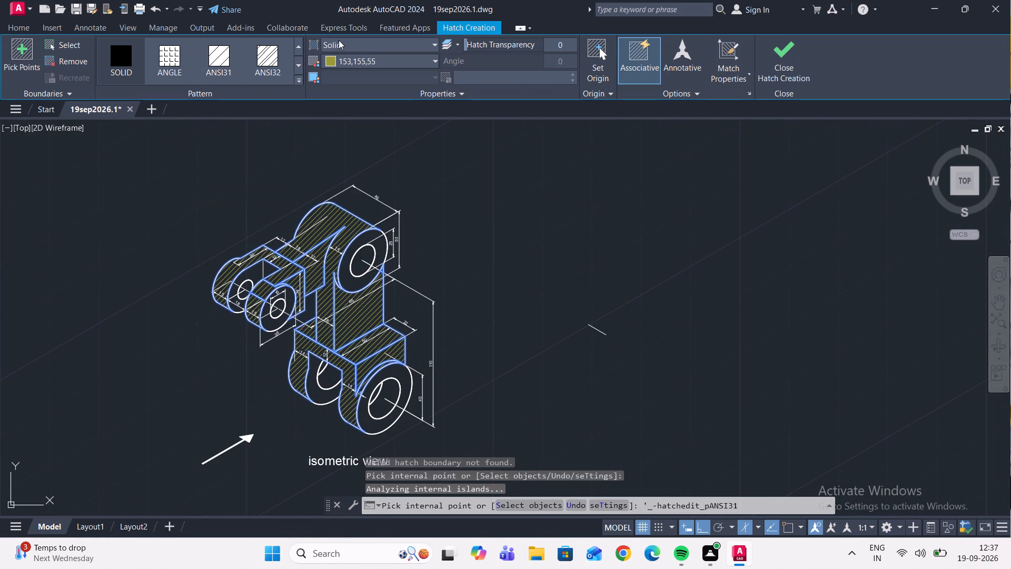
click(784, 64)
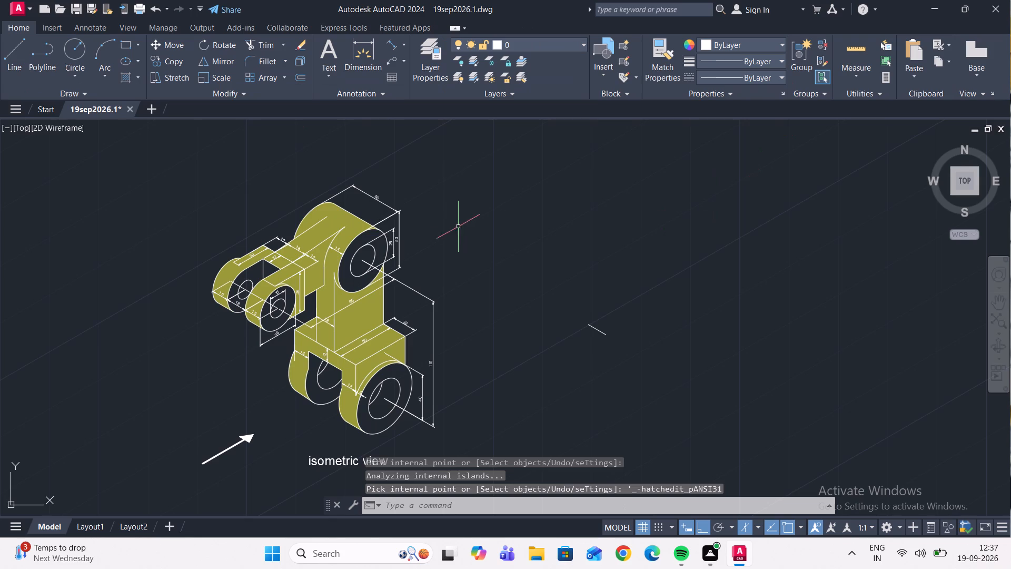
Start a solid hatch in colour 147,149,152 and fill the ring faces of the upper boss and both small fork lugs.
click(129, 76)
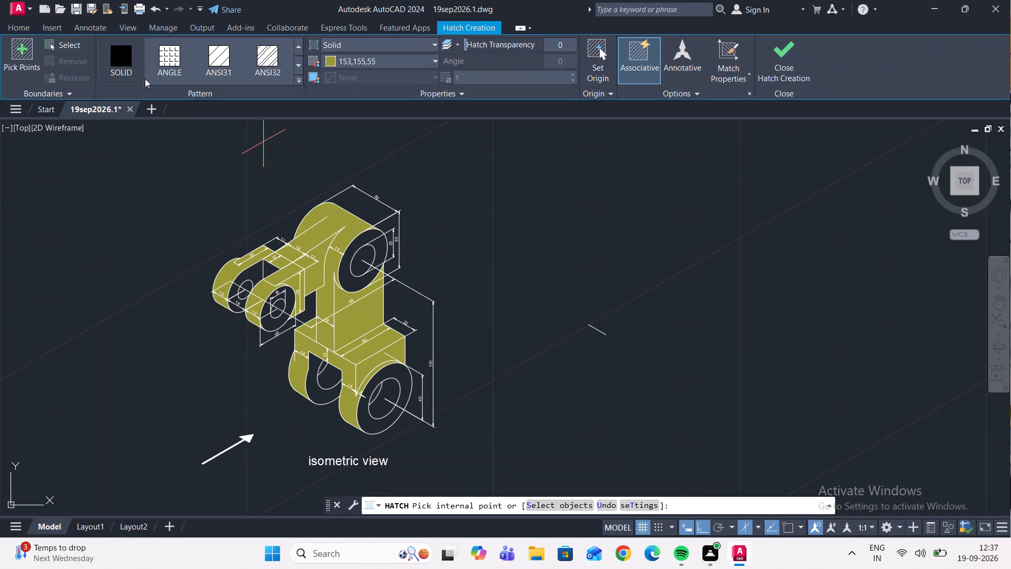
click(428, 63)
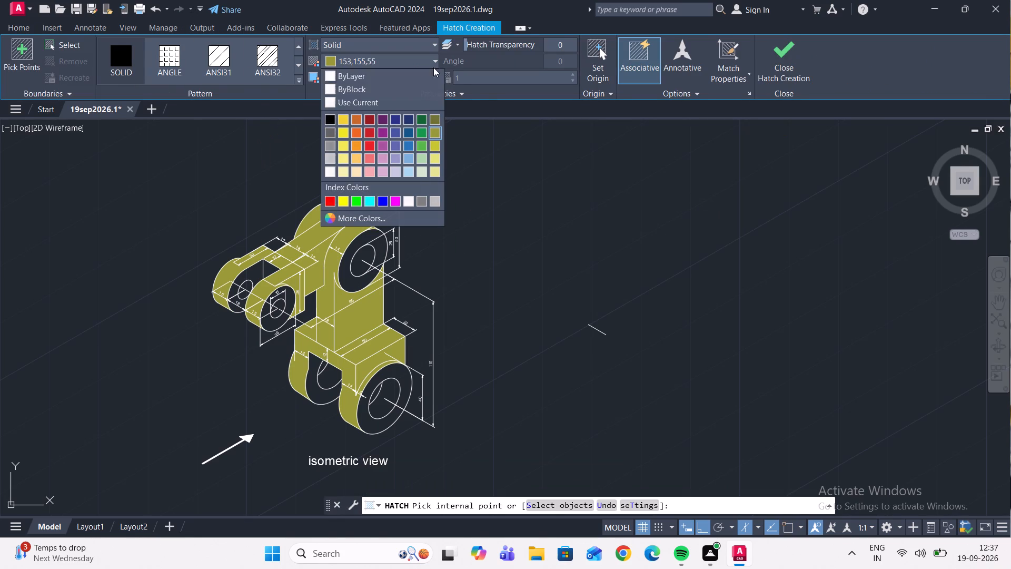
click(330, 146)
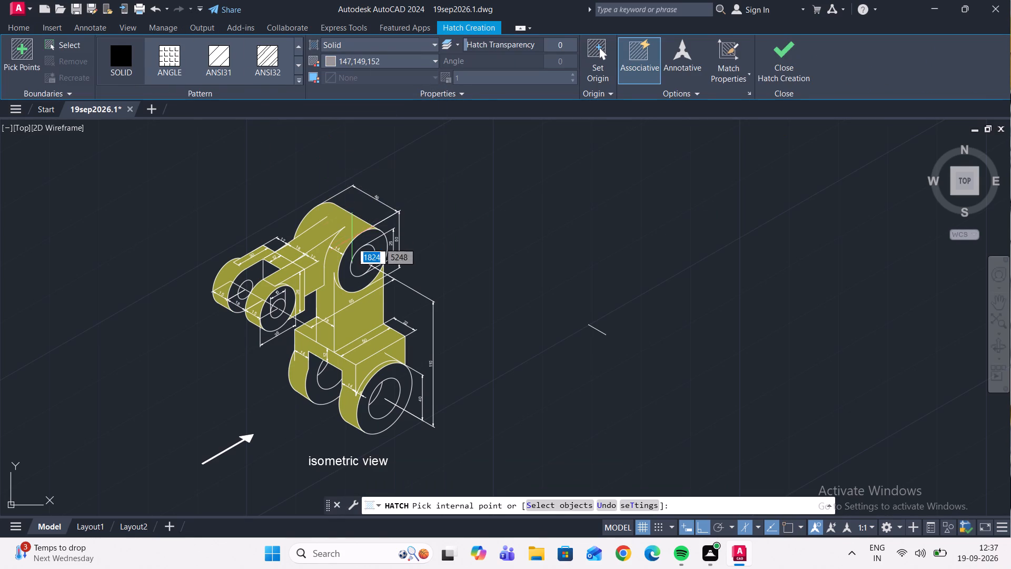
scroll(357, 272, up, 2)
click(336, 259)
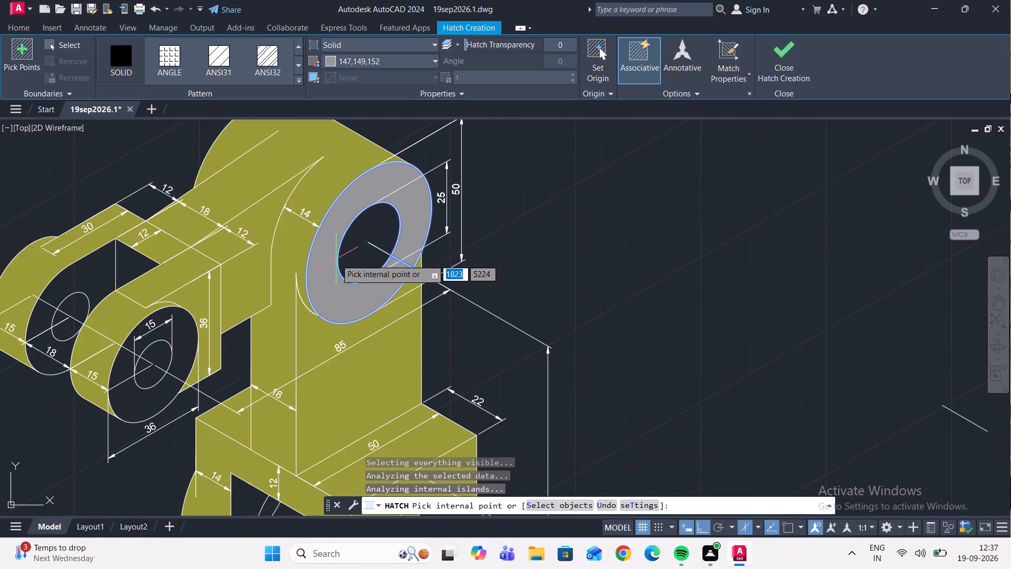
click(184, 349)
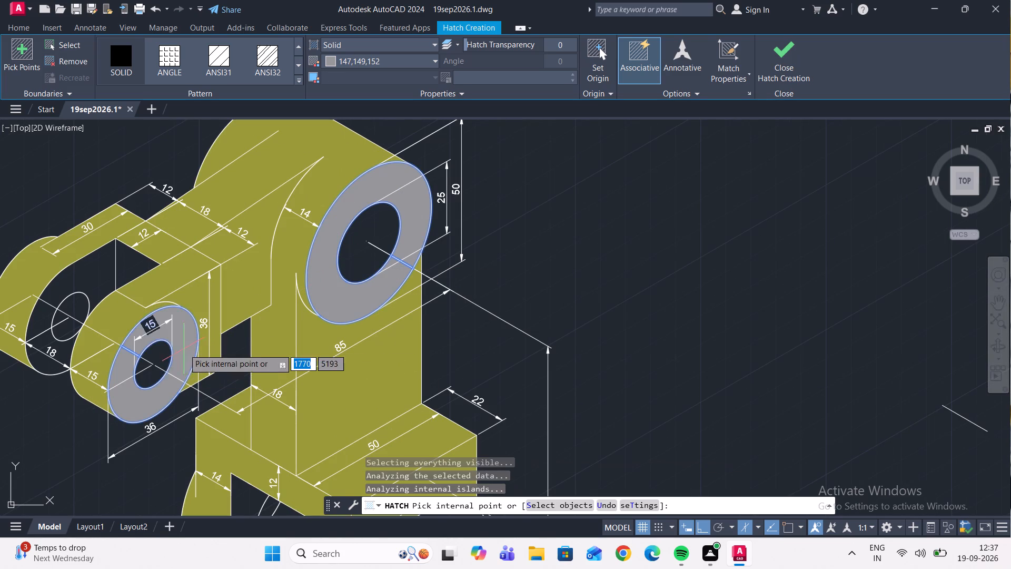
double_click(85, 283)
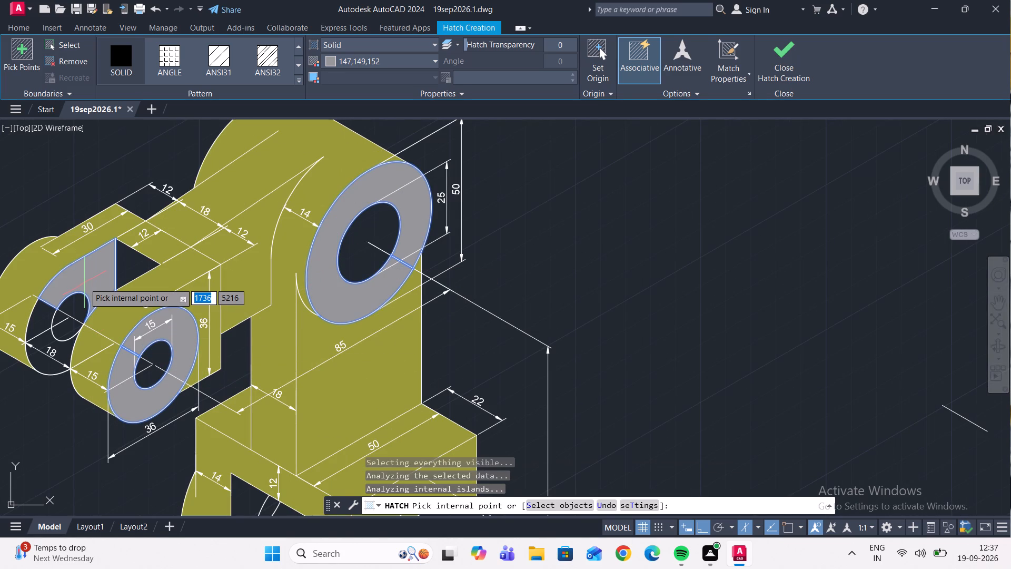
click(39, 343)
Fill the front faces of both lower lugs with the same grey solid hatch, and finish the hatch.
scroll(102, 271, down, 3)
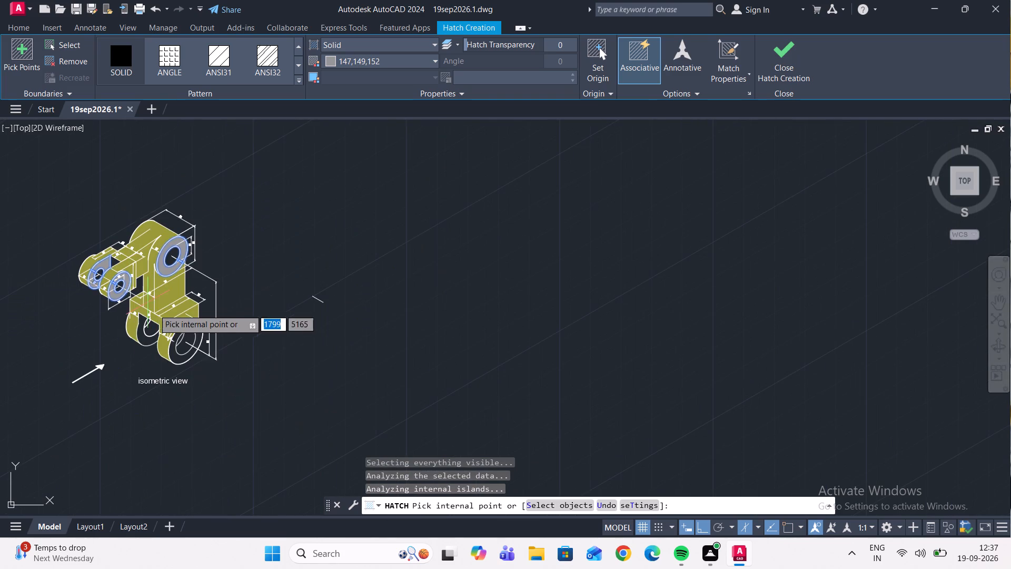
scroll(174, 347, up, 2)
click(164, 345)
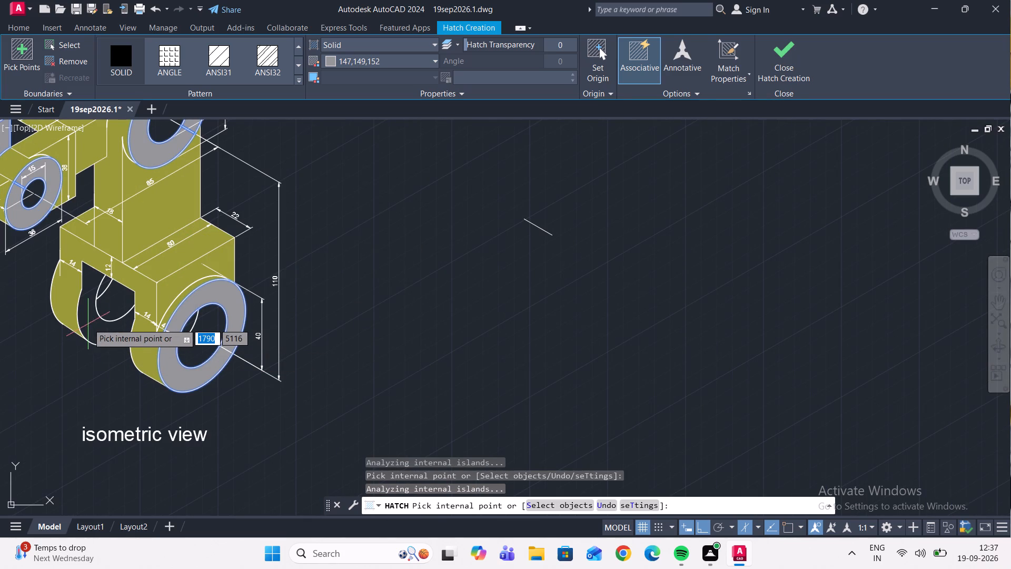
click(87, 322)
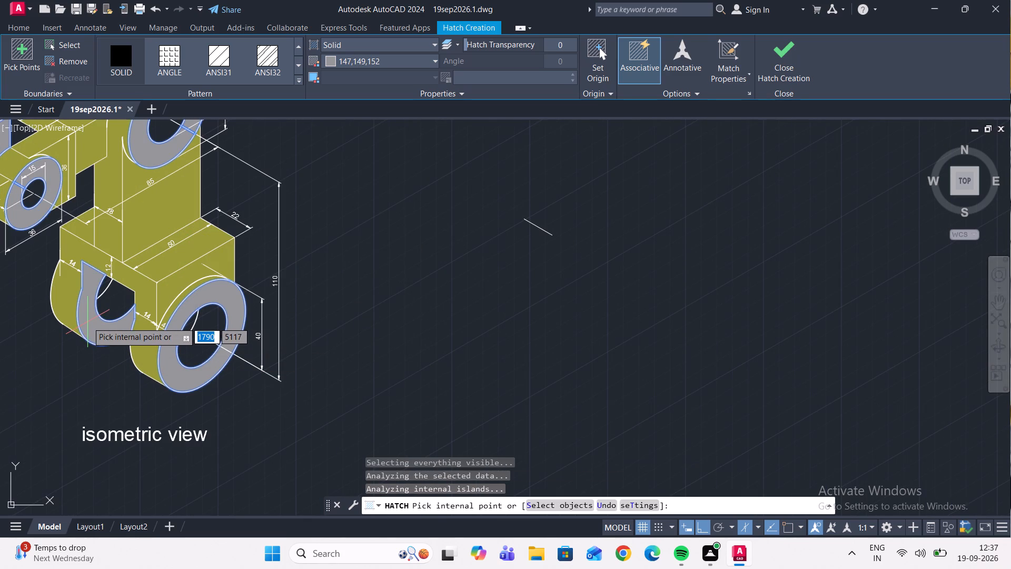
scroll(351, 362, down, 1)
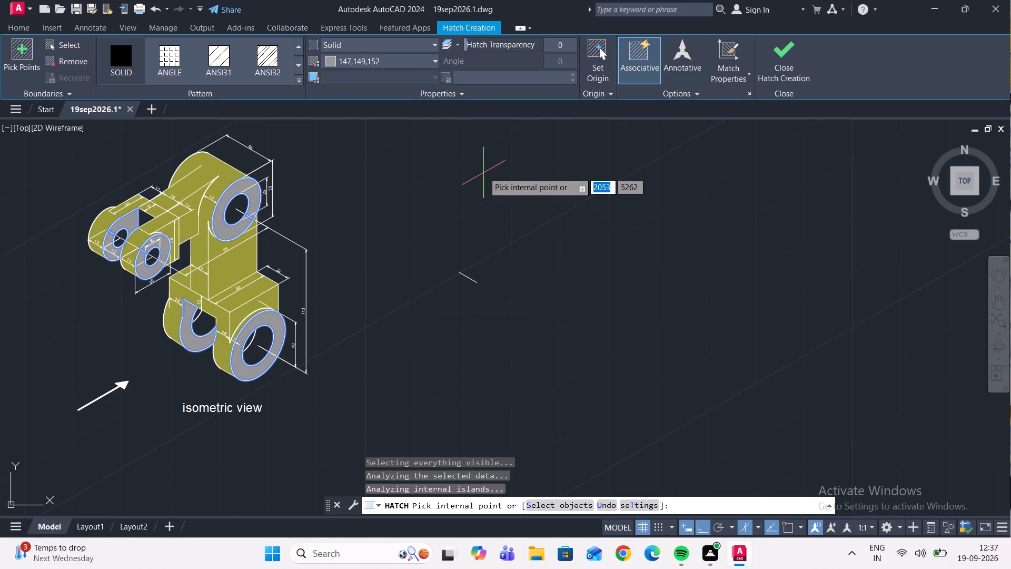
click(776, 61)
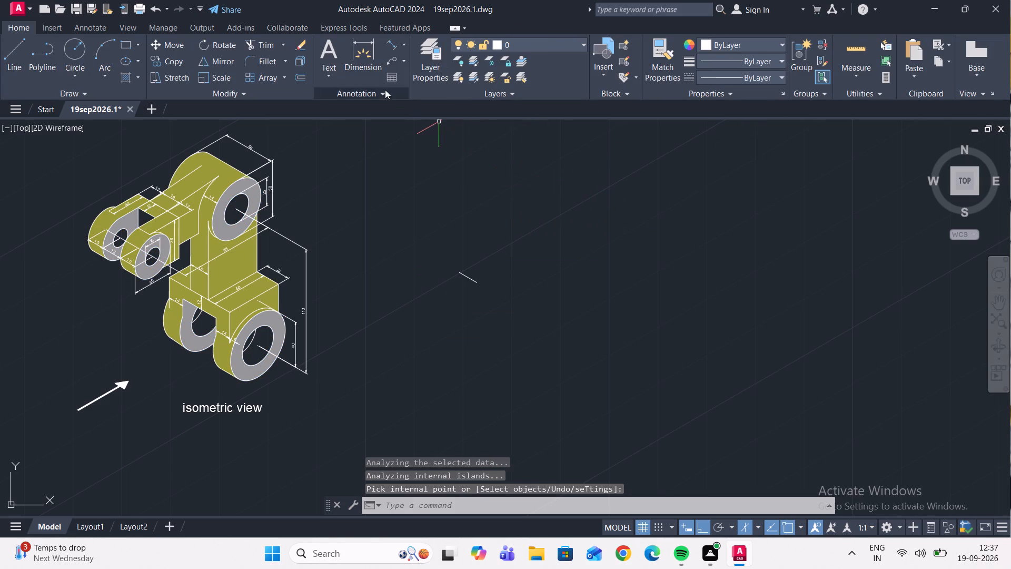
Fill the unshaded triangular face between the small fork's lugs with a solid hatch in colour 153,155,55.
click(125, 79)
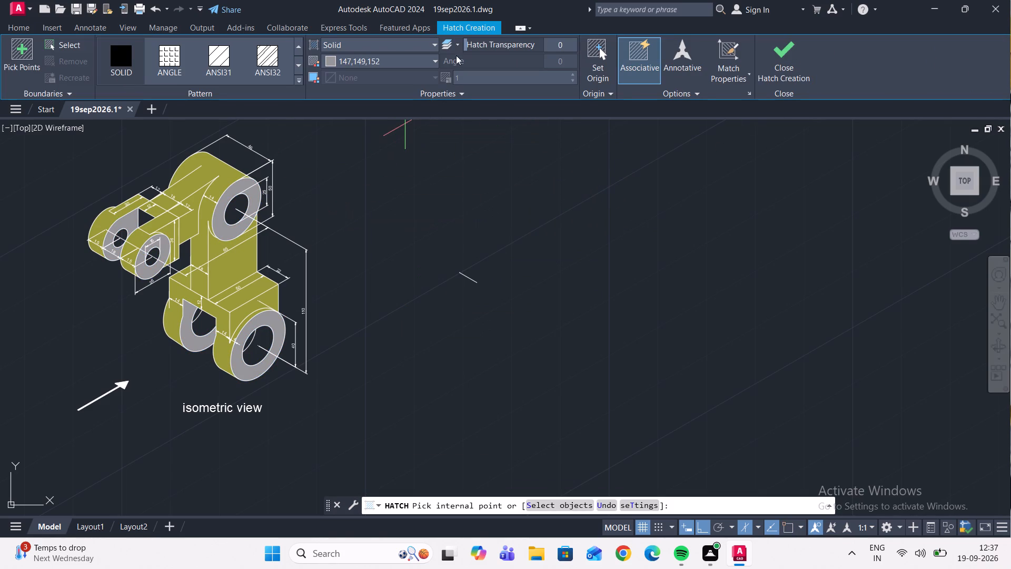
click(437, 60)
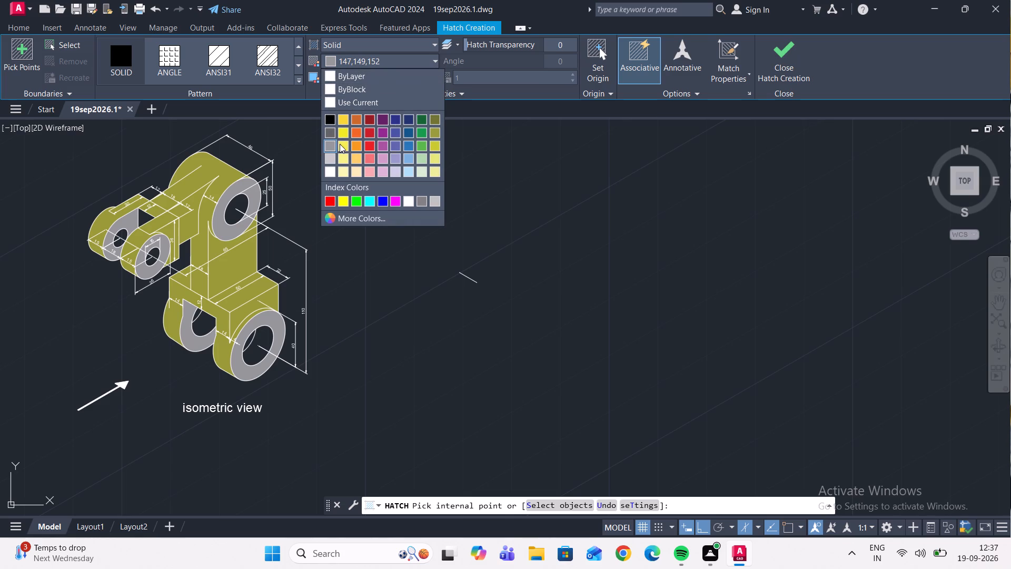
click(434, 132)
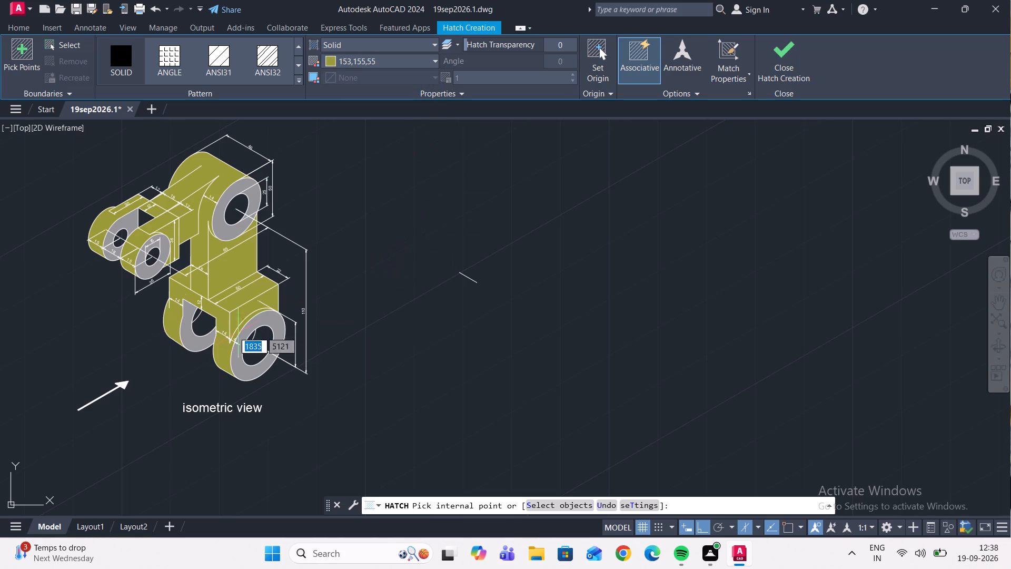
scroll(148, 231, up, 3)
click(126, 188)
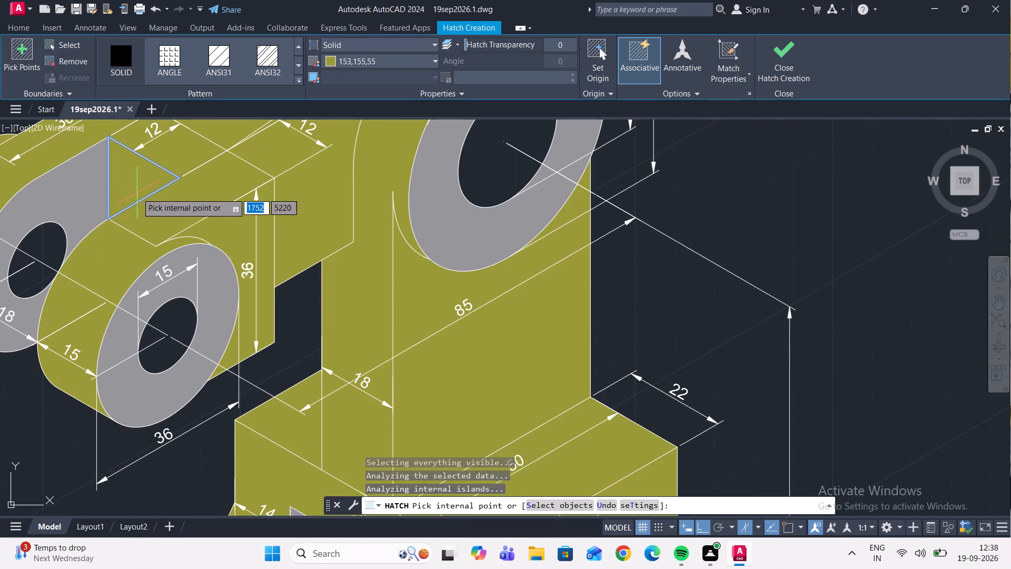
click(772, 68)
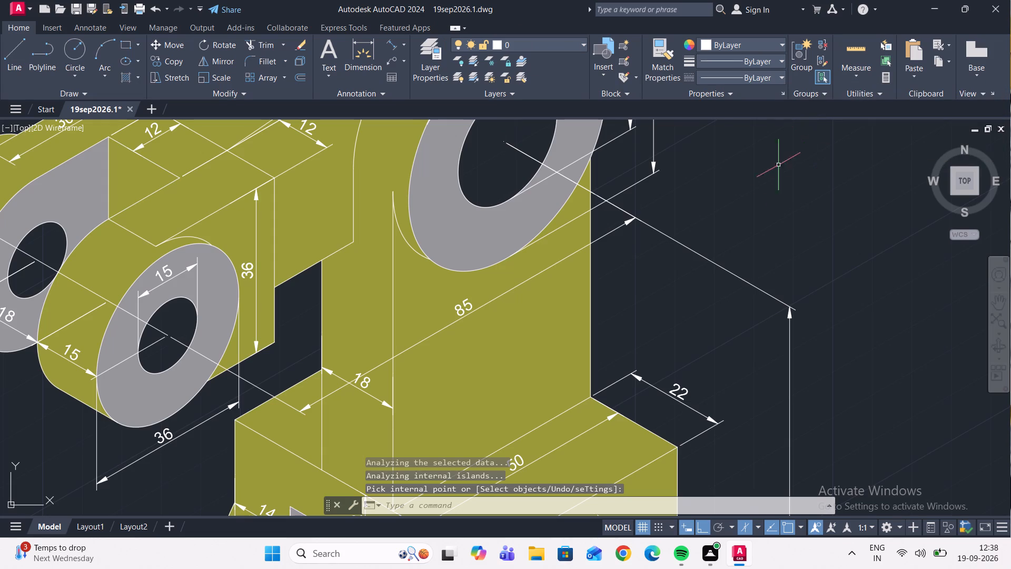
Start a solid hatch in colour 199,200,202 and fill the holes of both small fork lugs and the upper boss.
scroll(770, 187, down, 2)
scroll(738, 224, down, 1)
middle_drag(745, 218, 673, 230)
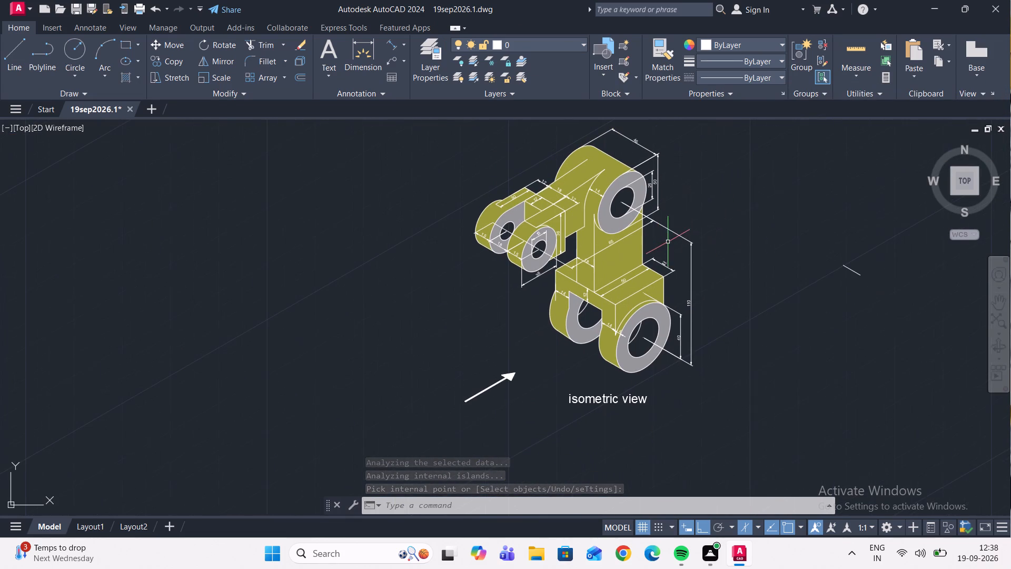
scroll(647, 212, up, 2)
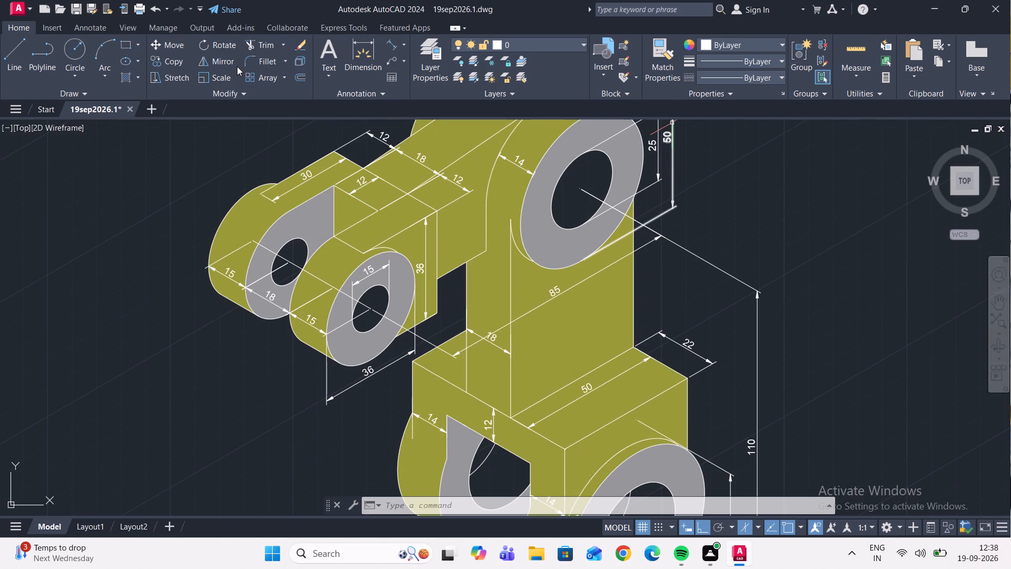
click(122, 82)
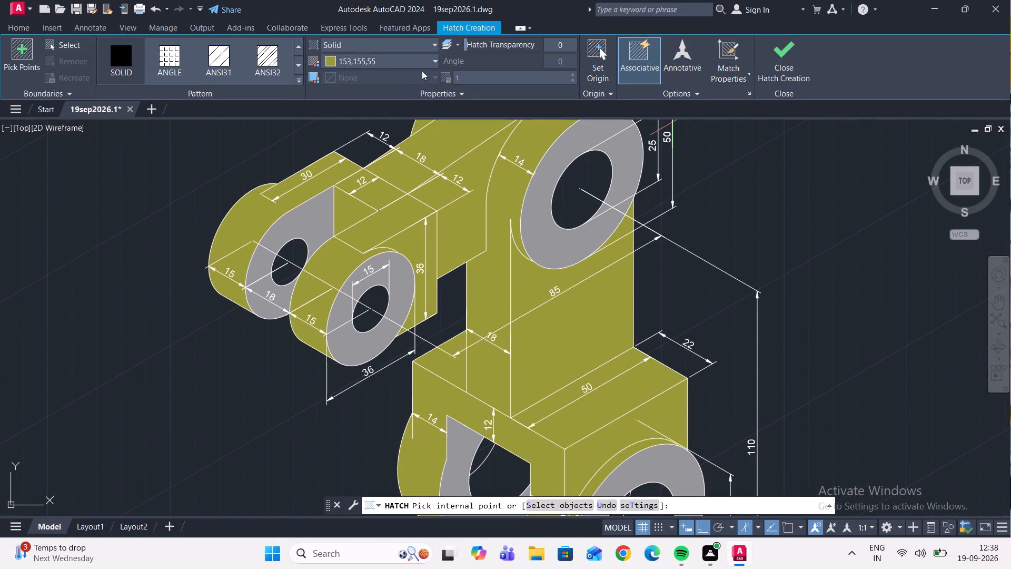
click(439, 62)
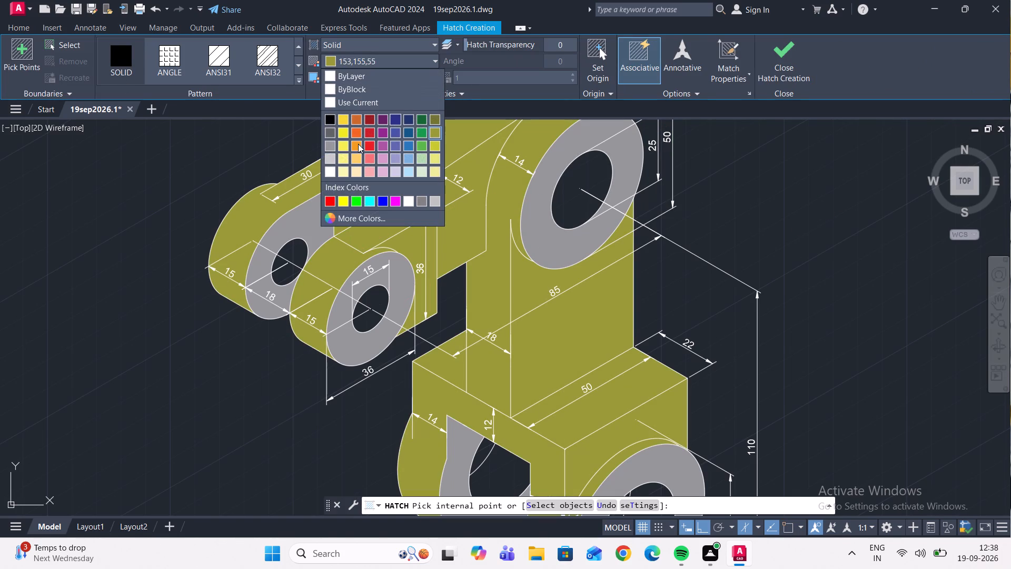
click(330, 158)
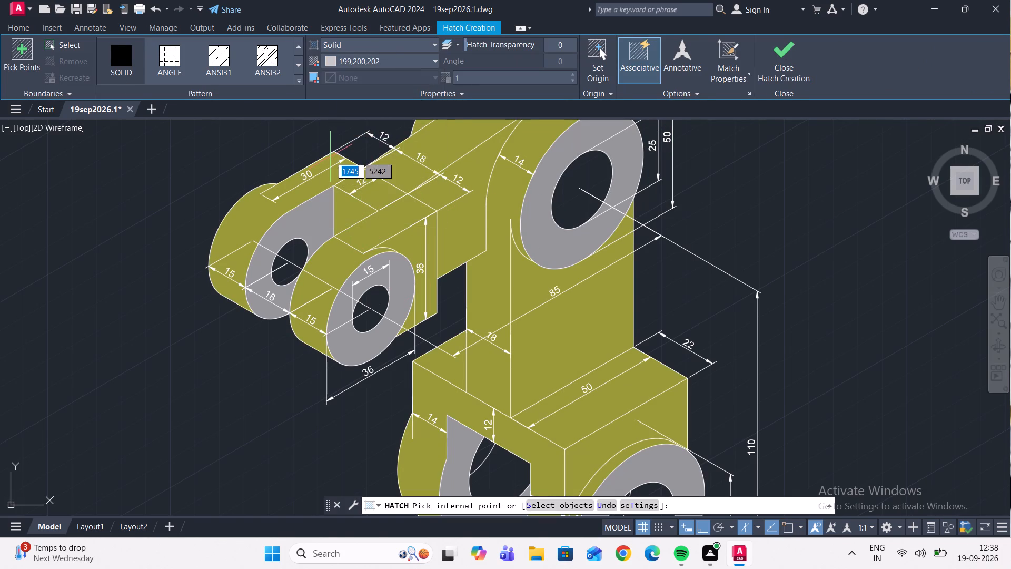
click(371, 305)
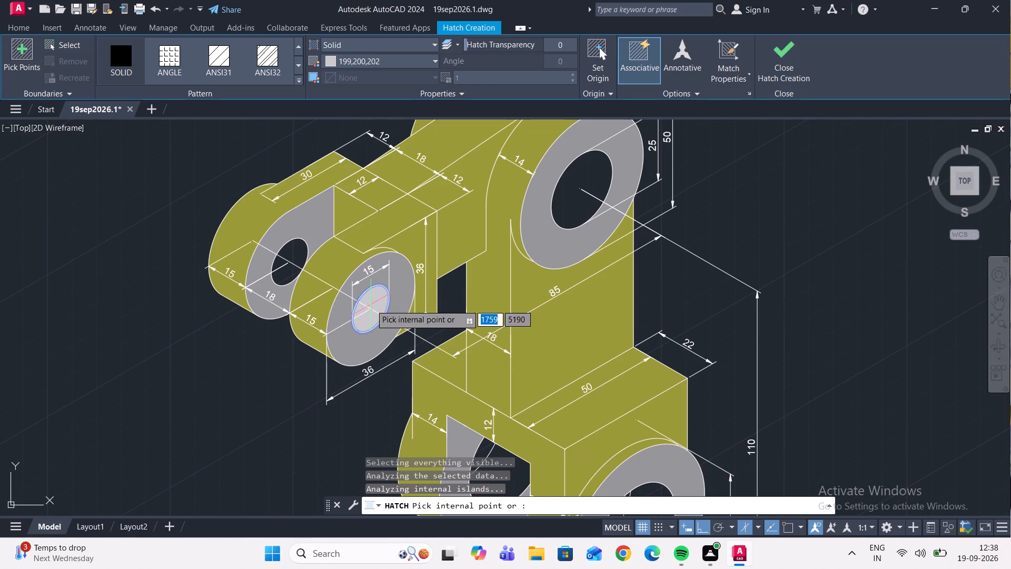
click(573, 199)
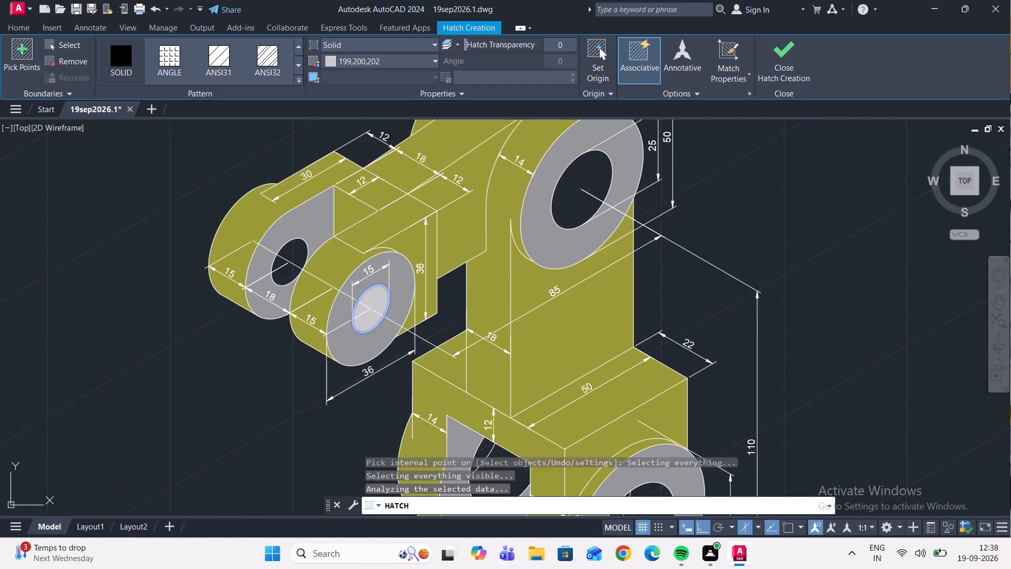
click(293, 258)
click(288, 275)
Fill the larger visible regions inside both lower lugs' holes with the same light grey solid hatch, and finish the hatch.
scroll(336, 223, down, 3)
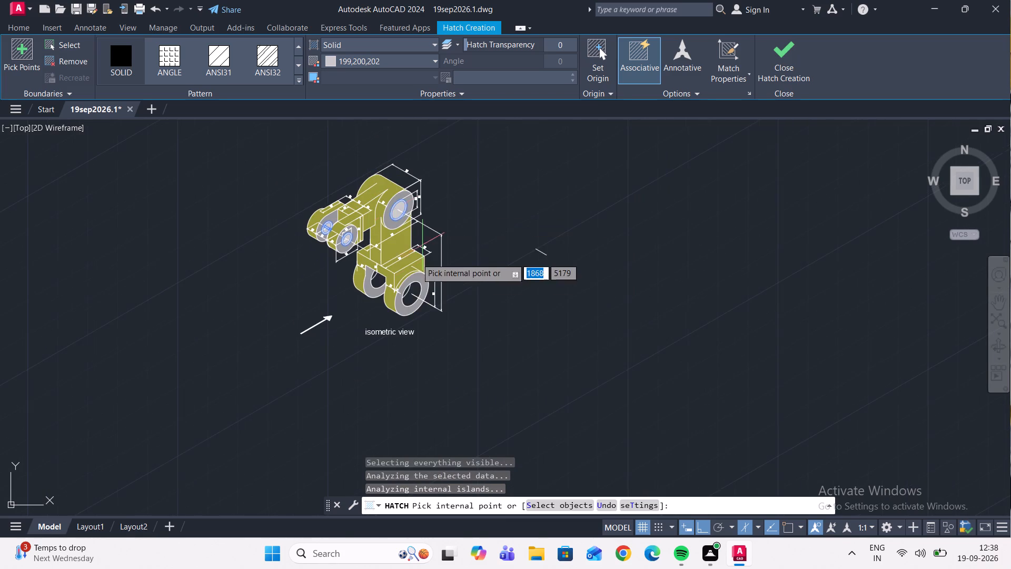
scroll(407, 310, up, 3)
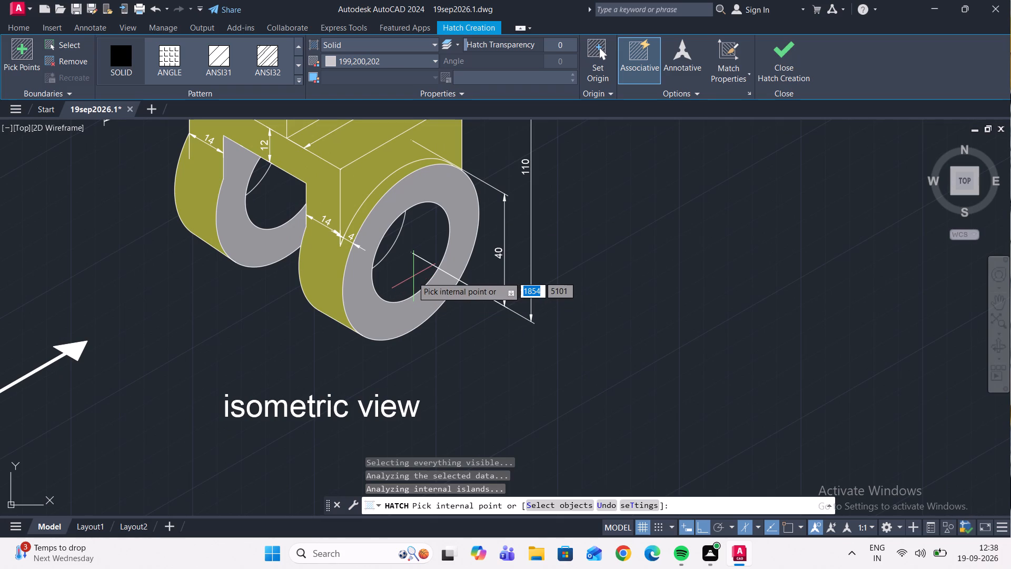
click(408, 279)
middle_drag(350, 285, 534, 360)
scroll(350, 285, down, 1)
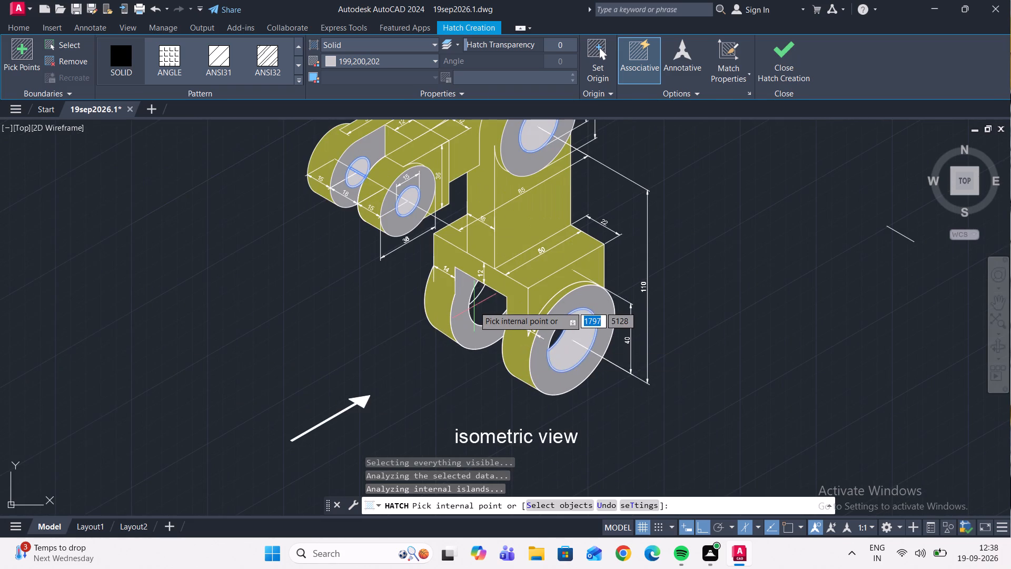
scroll(480, 308, up, 2)
click(481, 309)
scroll(233, 329, down, 2)
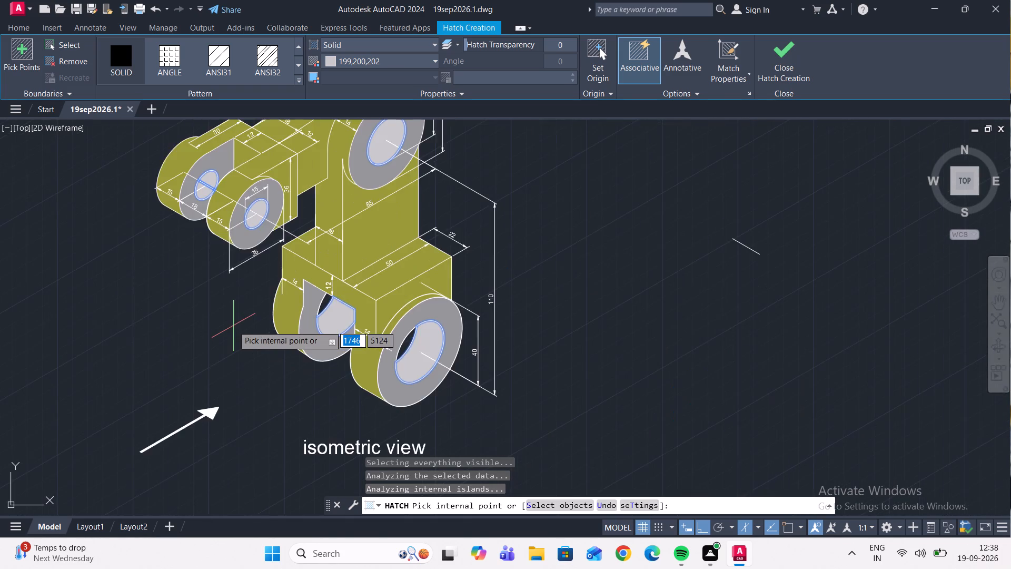
scroll(233, 325, down, 1)
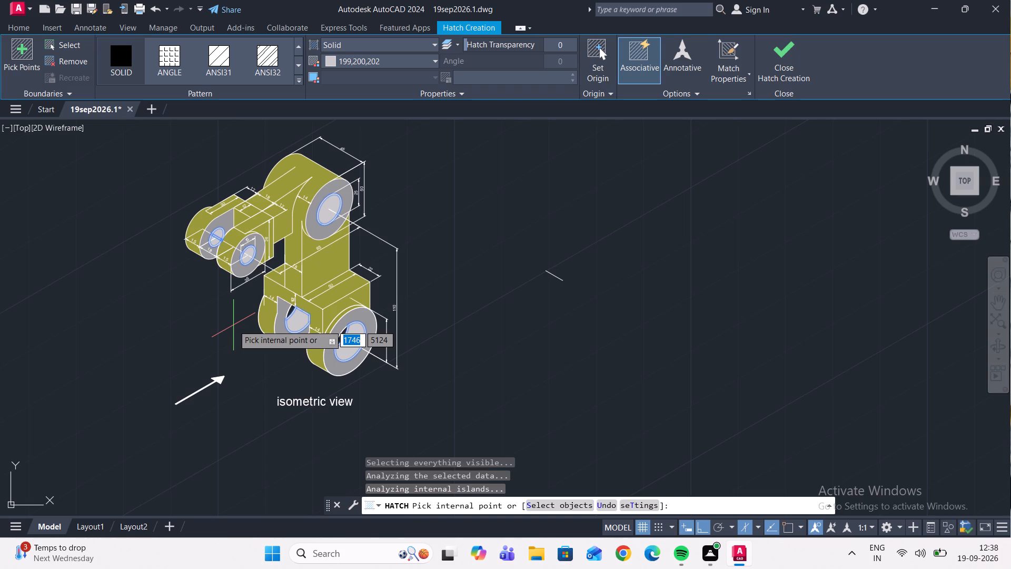
click(775, 81)
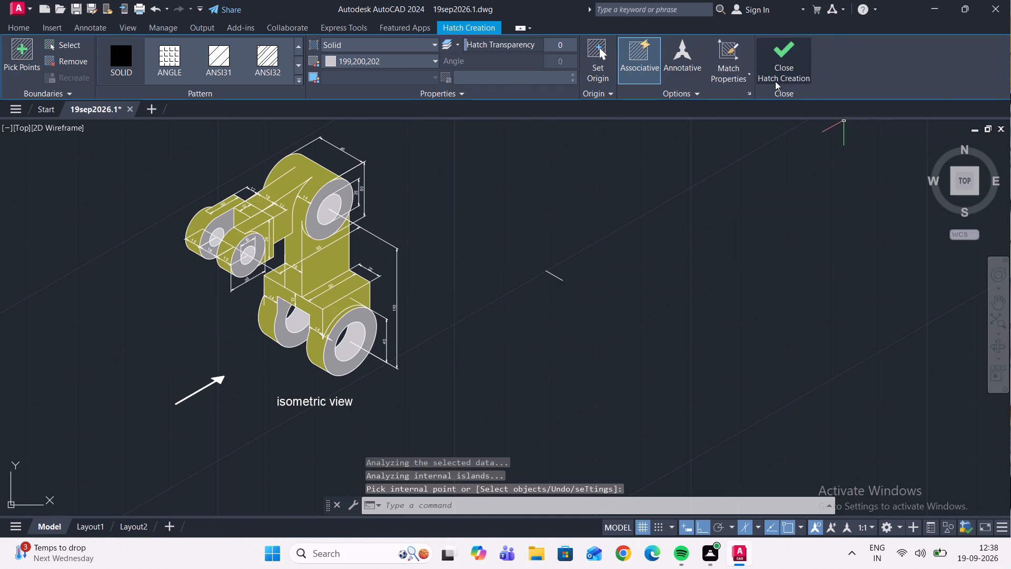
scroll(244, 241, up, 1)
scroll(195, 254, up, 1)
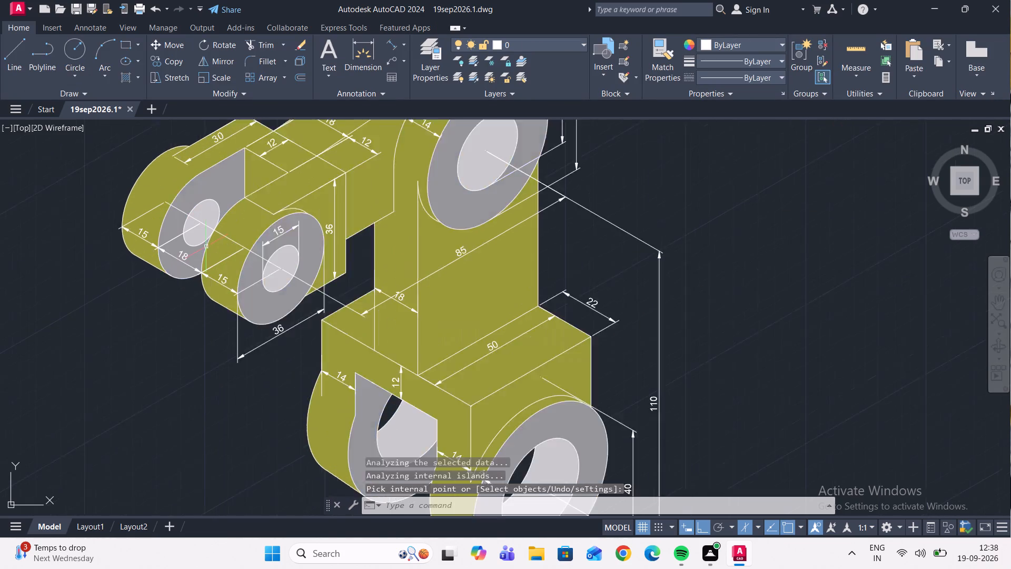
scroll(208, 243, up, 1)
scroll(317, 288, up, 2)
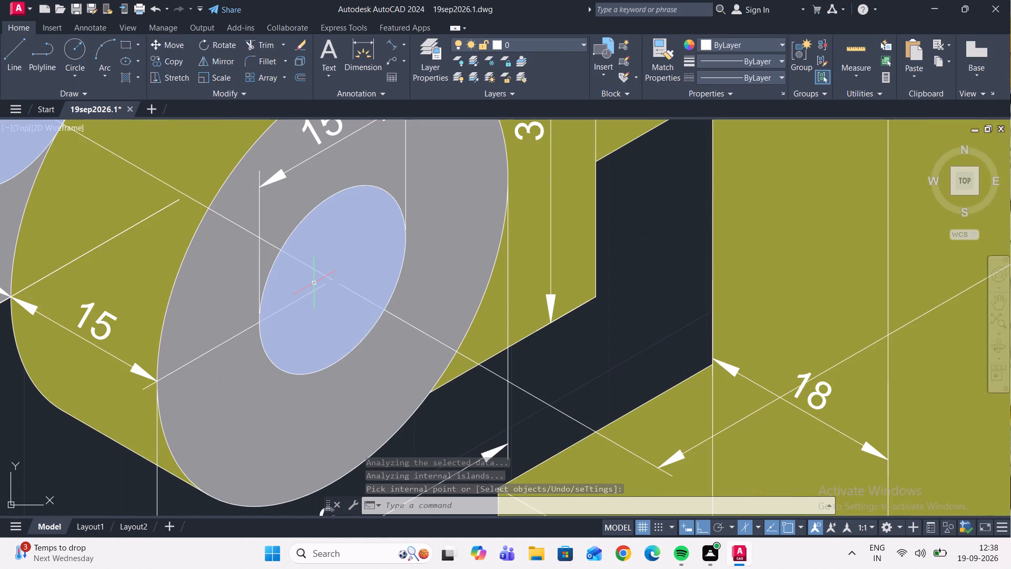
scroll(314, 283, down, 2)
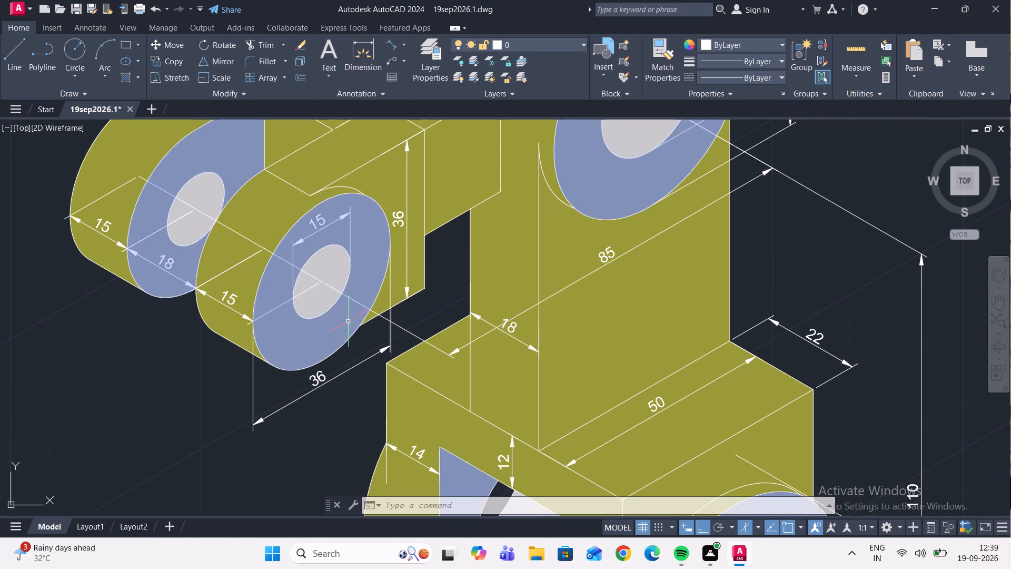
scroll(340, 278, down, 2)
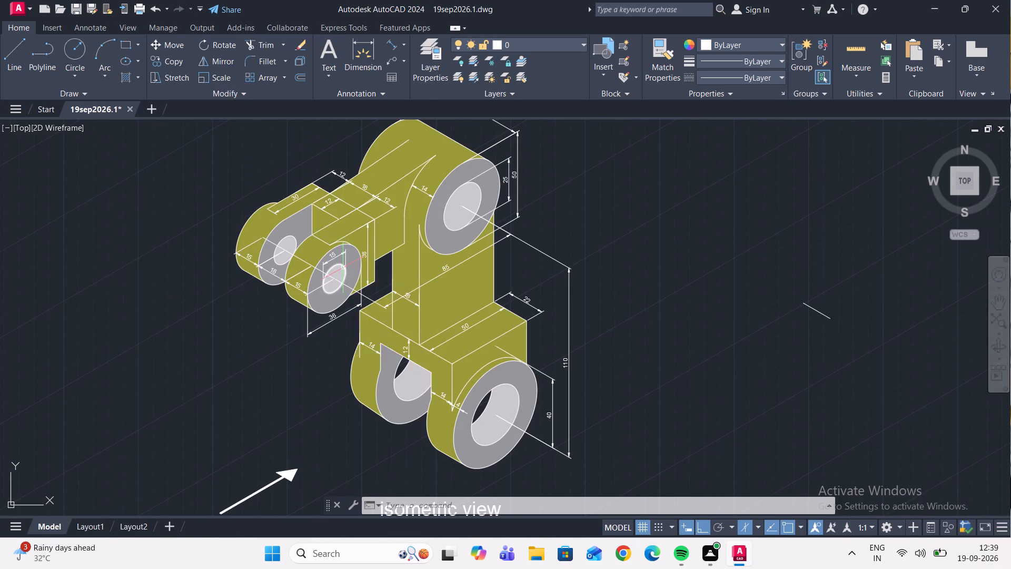
Delete the stray short line lying off to the side of the isometric bracket.
scroll(348, 266, down, 1)
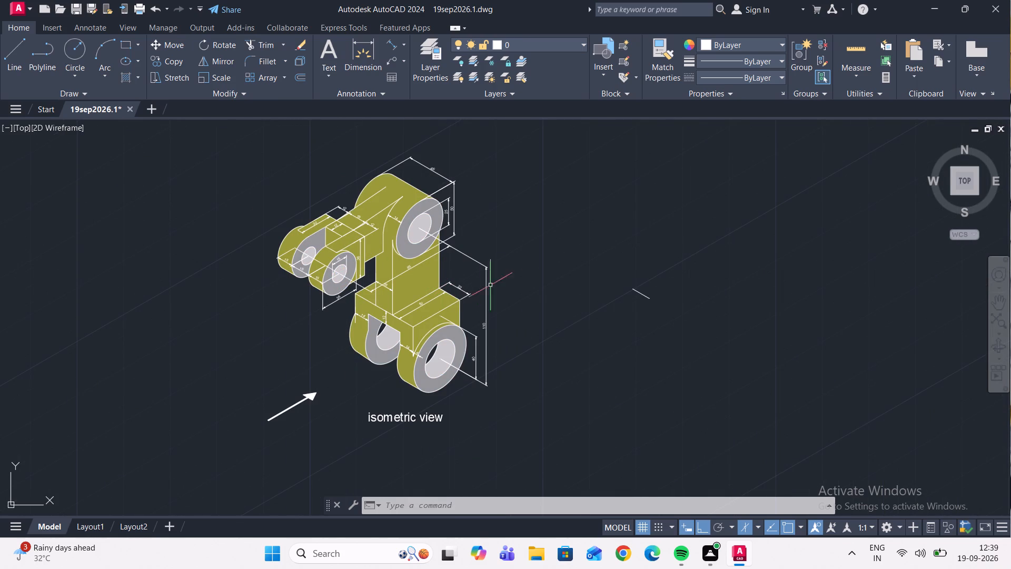
middle_drag(553, 276, 461, 277)
drag(589, 334, 588, 321)
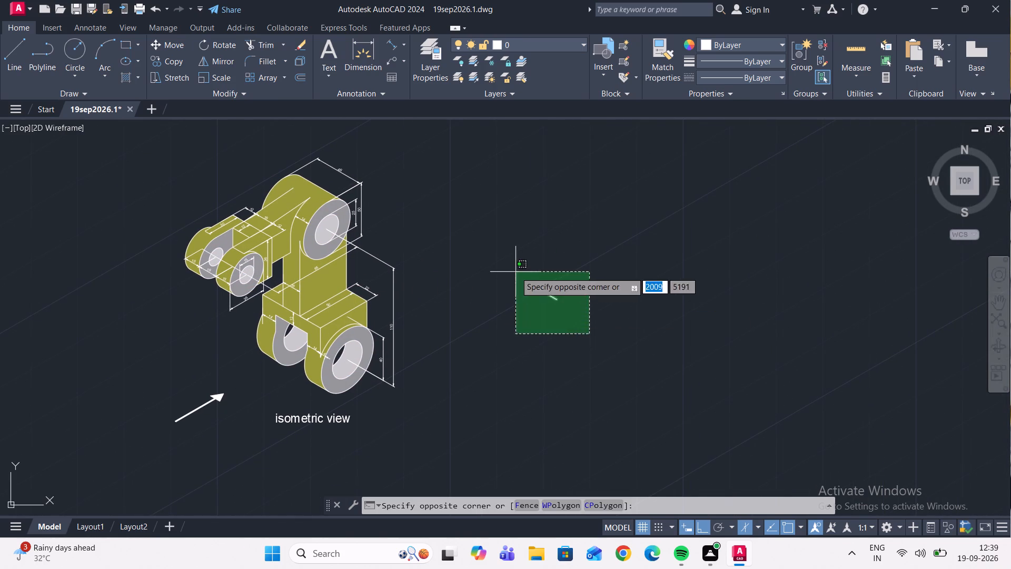
click(516, 272)
key(Delete)
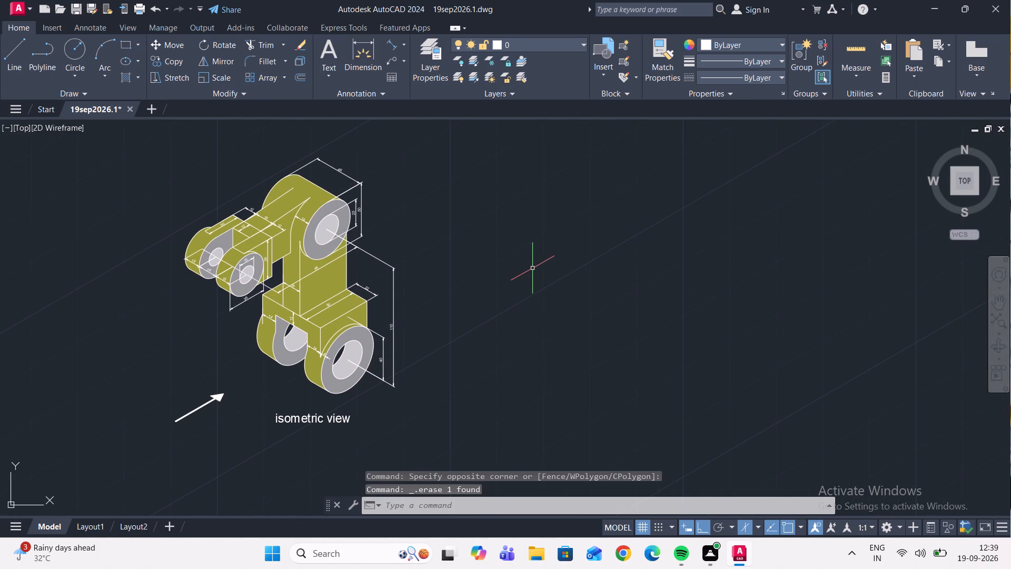
Set the isometric drafting mode (ISODRAFT) to Orthographic.
text(isodr)
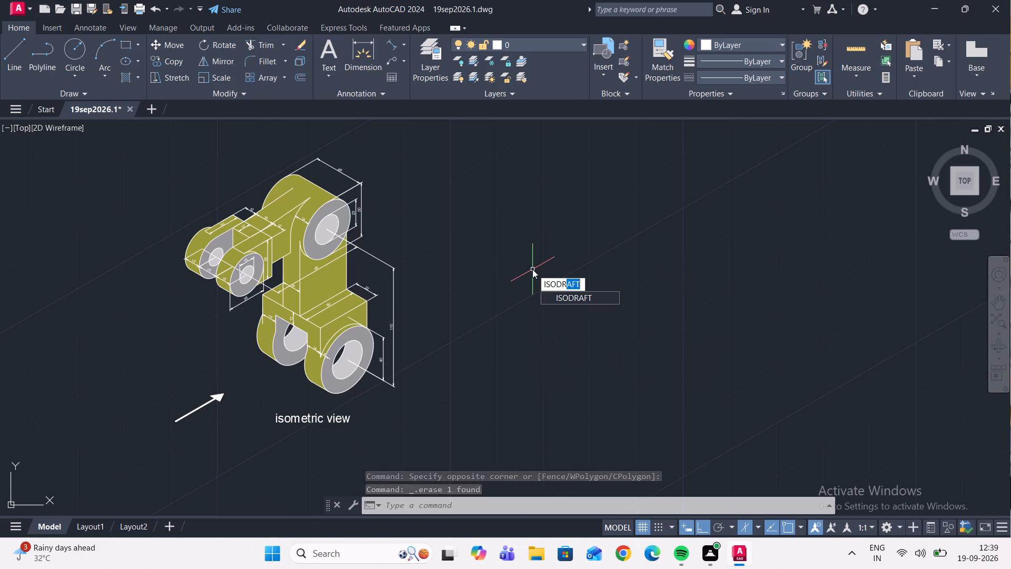
key(Return)
drag(591, 296, 532, 269)
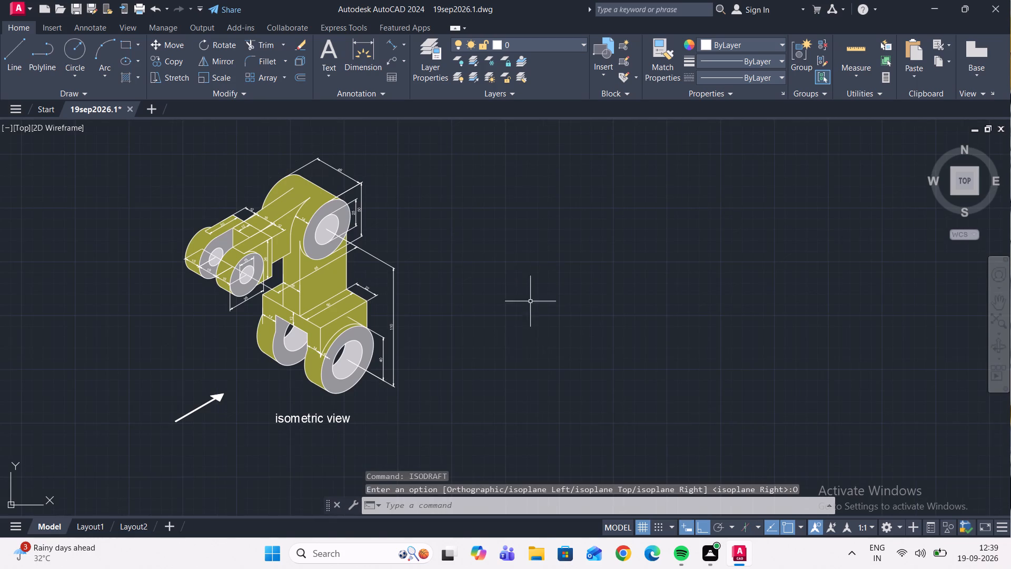
Draw a vertical dividing line about 660 units long just left of the isometric view and its arrow, extending above and below the bracket.
scroll(446, 263, down, 3)
middle_click(543, 289)
middle_drag(370, 262, 450, 272)
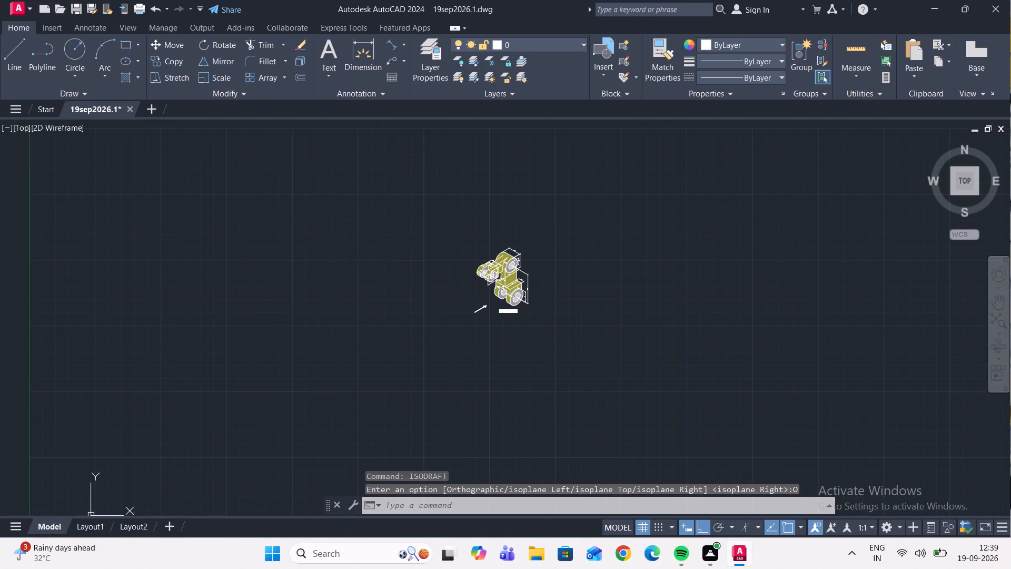
scroll(448, 257, up, 1)
scroll(484, 283, up, 2)
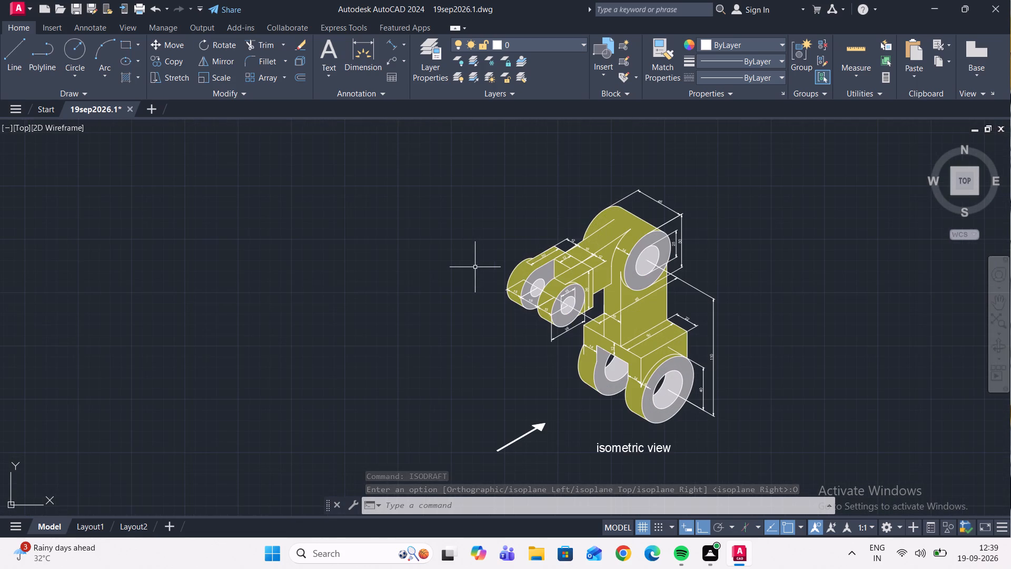
click(18, 57)
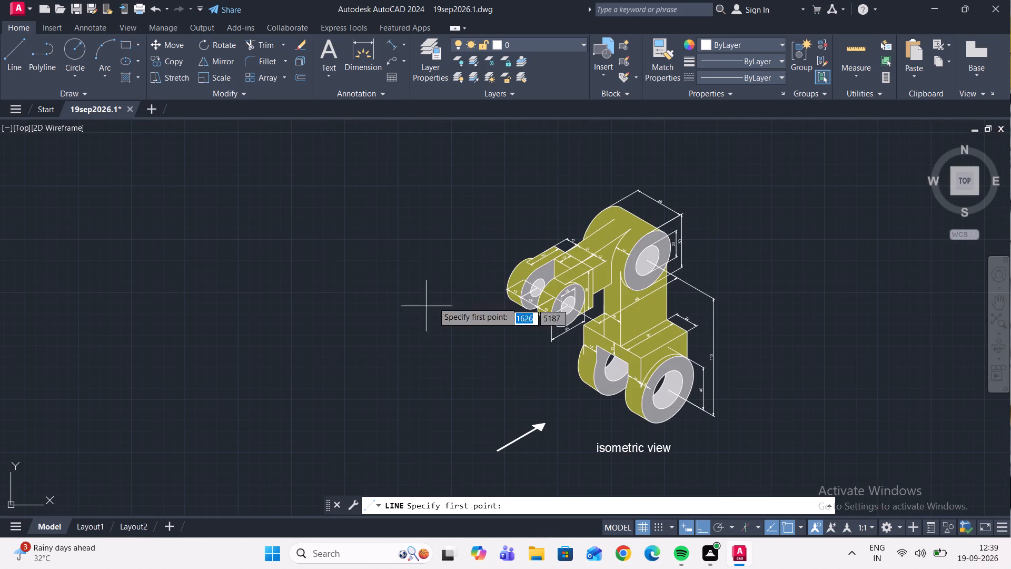
middle_drag(468, 202, 475, 211)
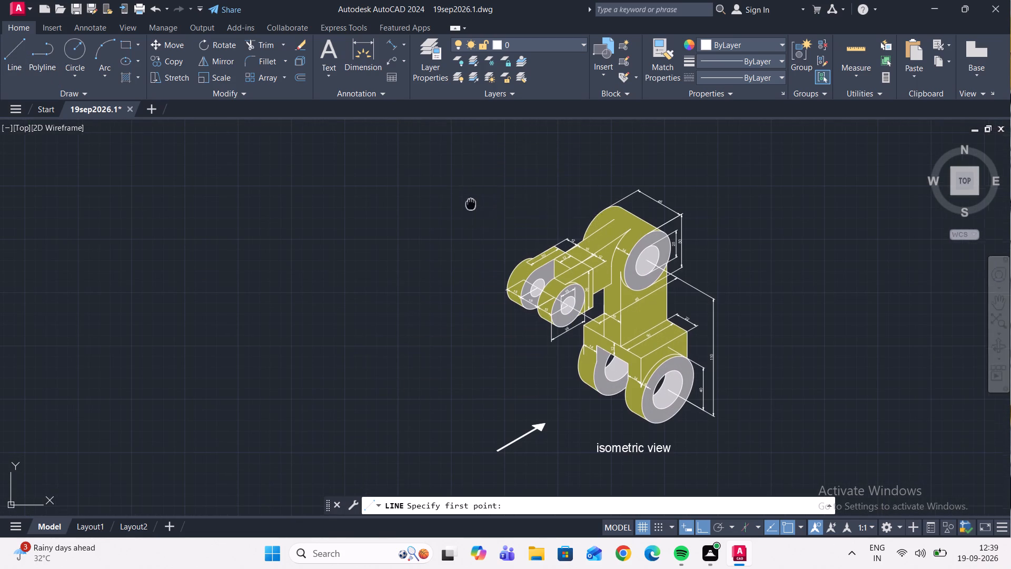
middle_drag(475, 211, 487, 380)
scroll(489, 276, down, 3)
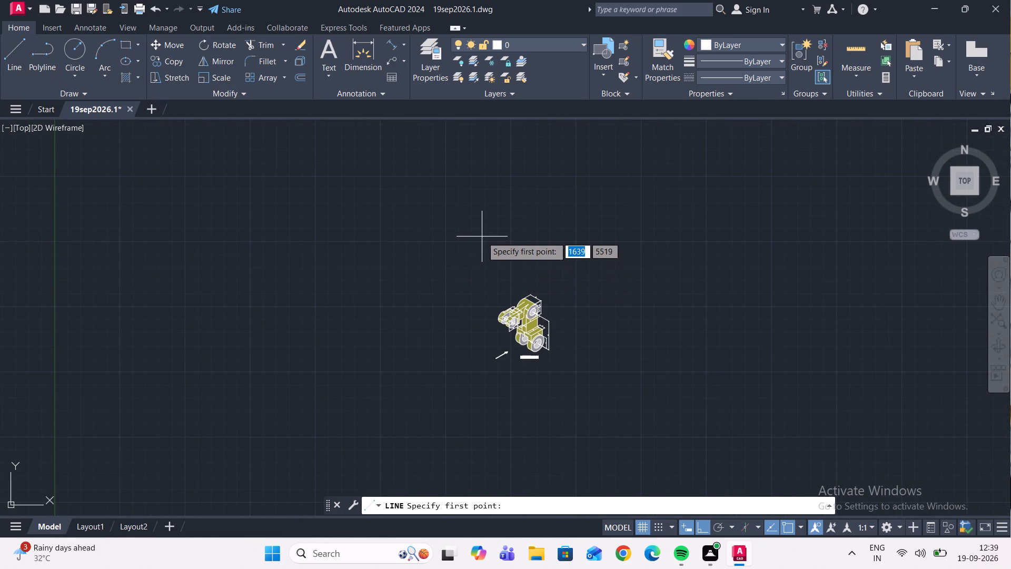
click(483, 232)
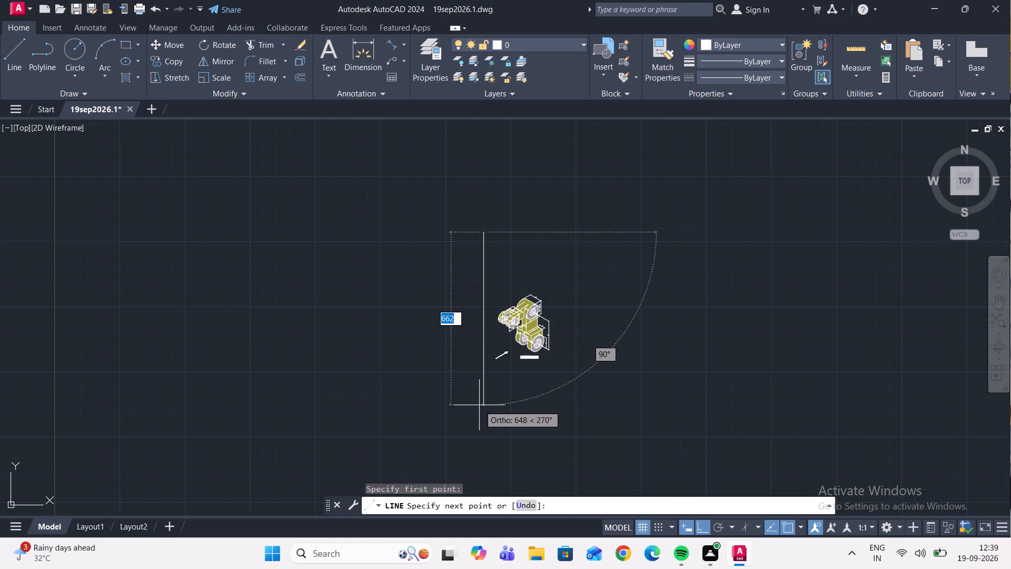
click(480, 407)
key(Escape)
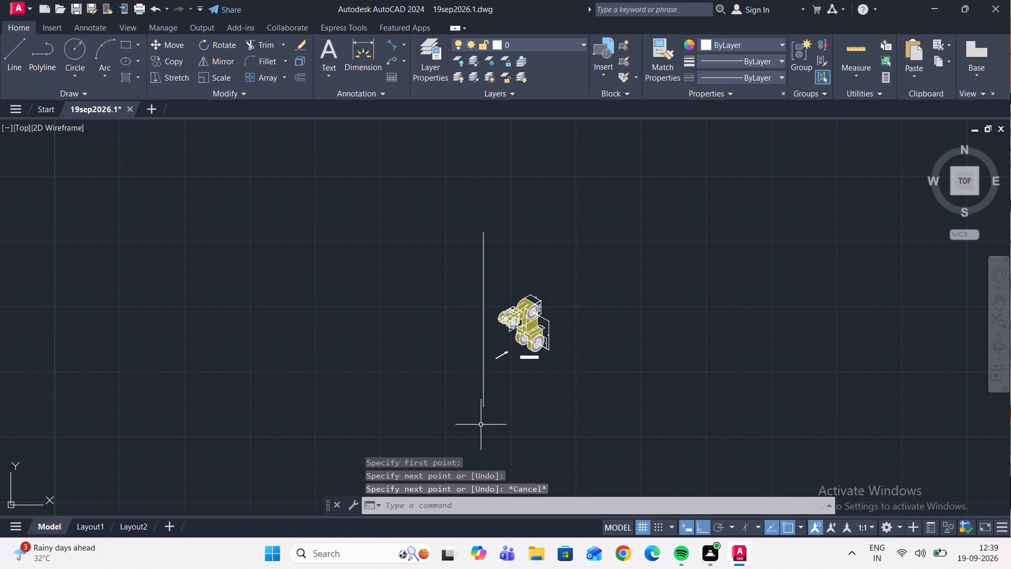
Draw a horizontal dividing line over 900 units long just above the isometric bracket, crossing the vertical line.
click(24, 66)
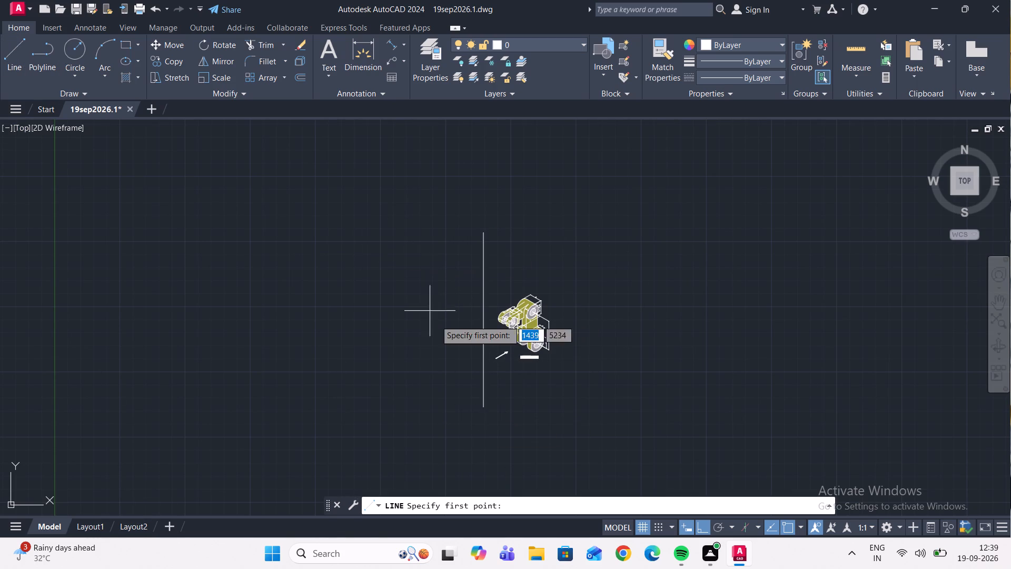
scroll(464, 297, up, 1)
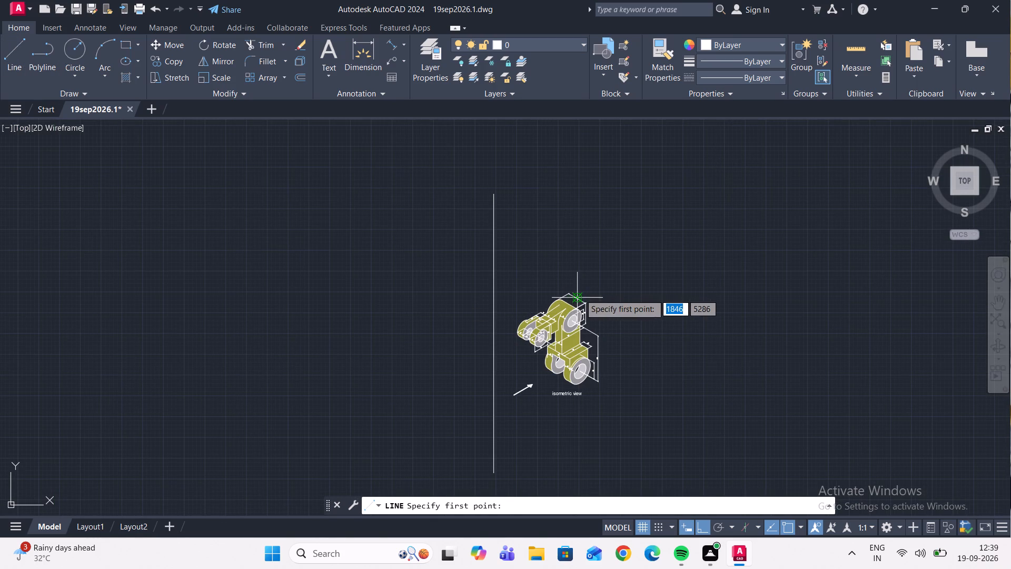
click(691, 278)
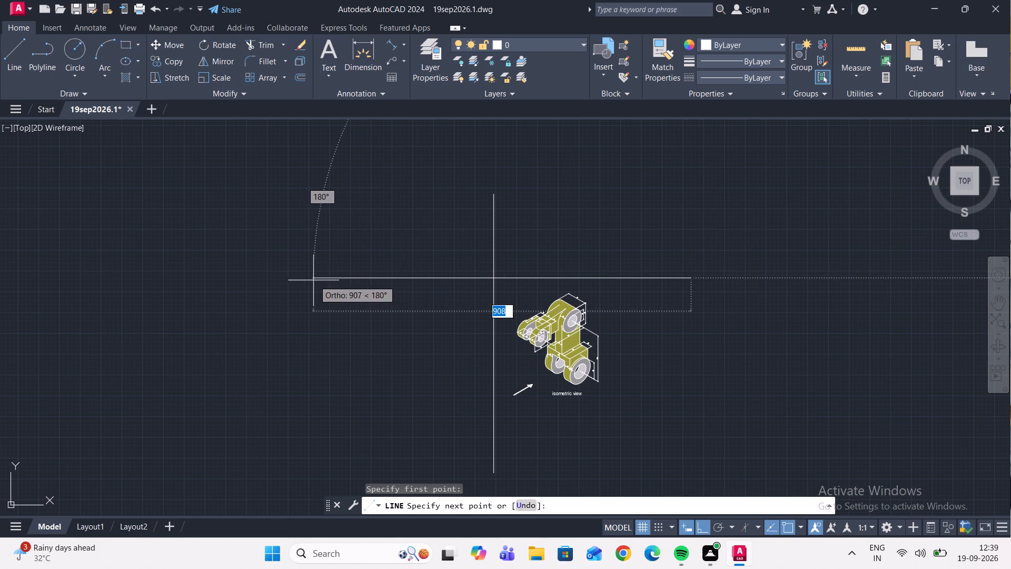
click(303, 282)
key(Escape)
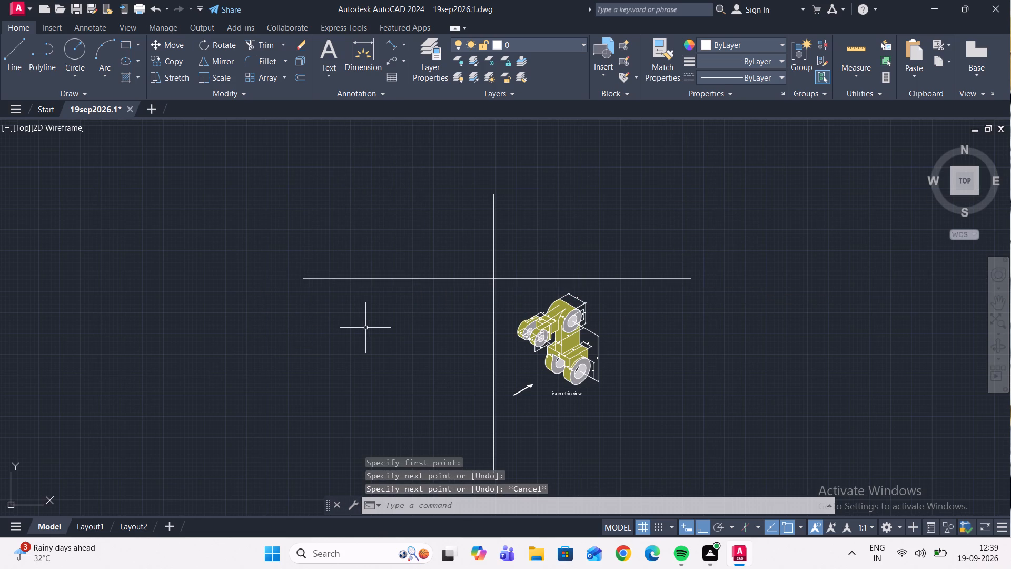
Examine the isometric bracket's dimensions from the upper boss and small fork down to the lower block.
middle_drag(369, 328, 341, 325)
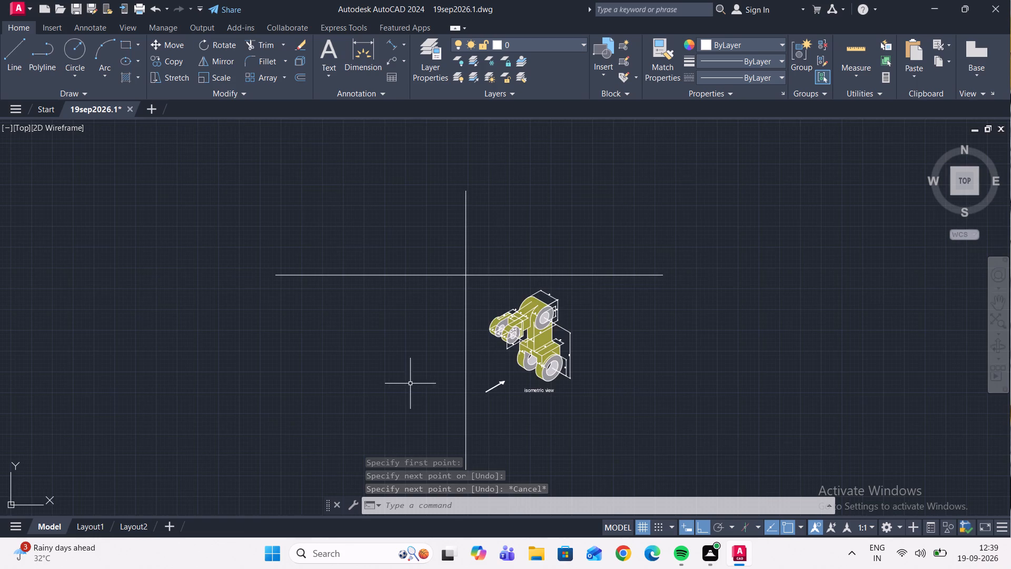
scroll(411, 384, up, 1)
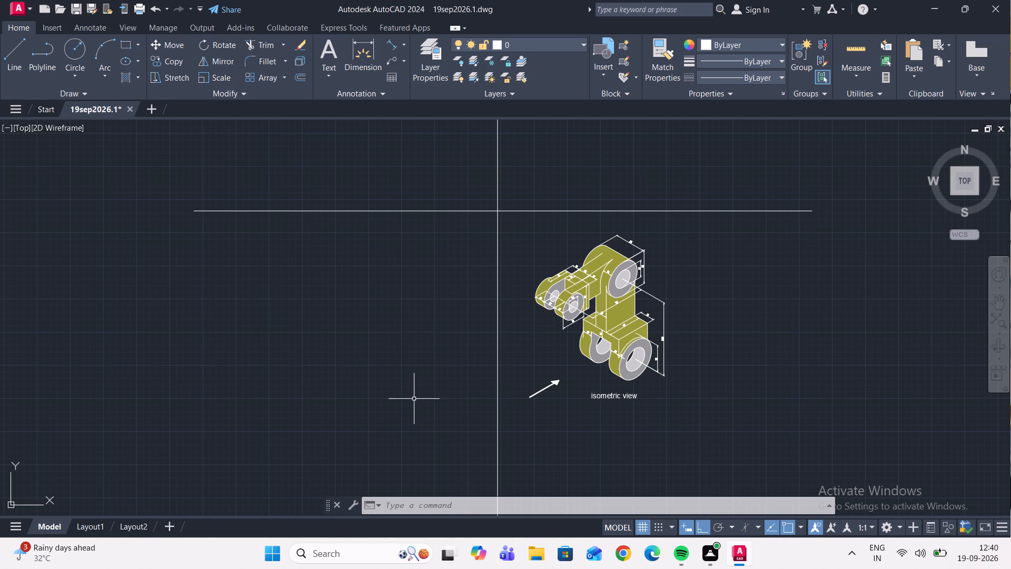
scroll(421, 398, down, 1)
scroll(494, 345, up, 1)
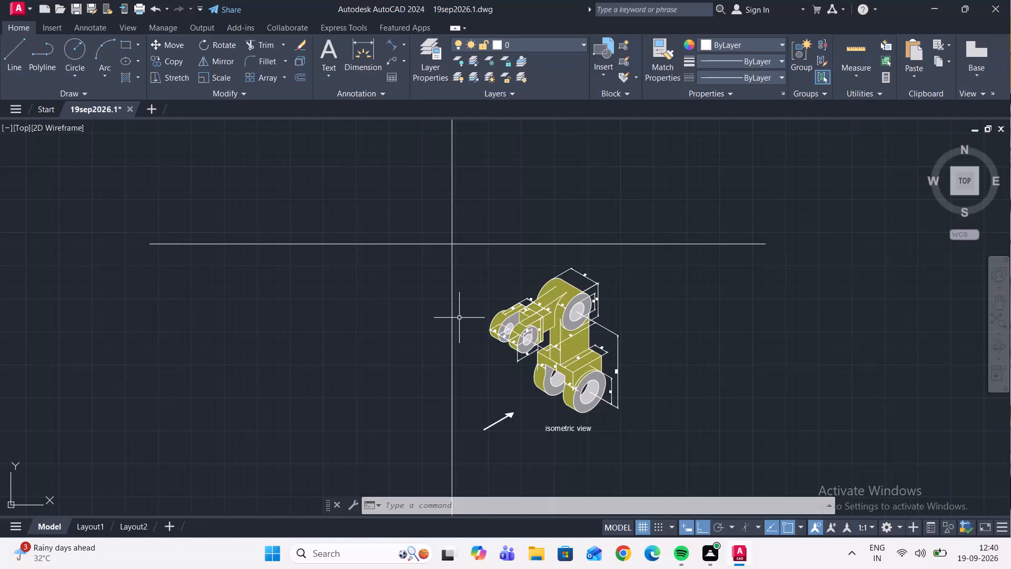
scroll(643, 344, up, 3)
scroll(627, 336, down, 1)
middle_drag(551, 268, 646, 287)
scroll(542, 248, up, 1)
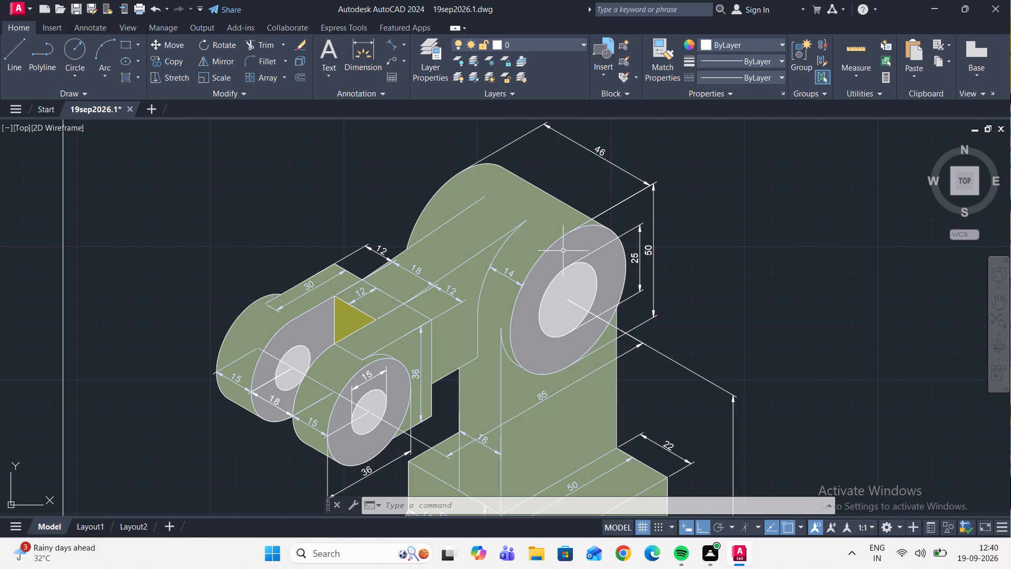
middle_drag(572, 251, 562, 200)
middle_drag(583, 336, 580, 286)
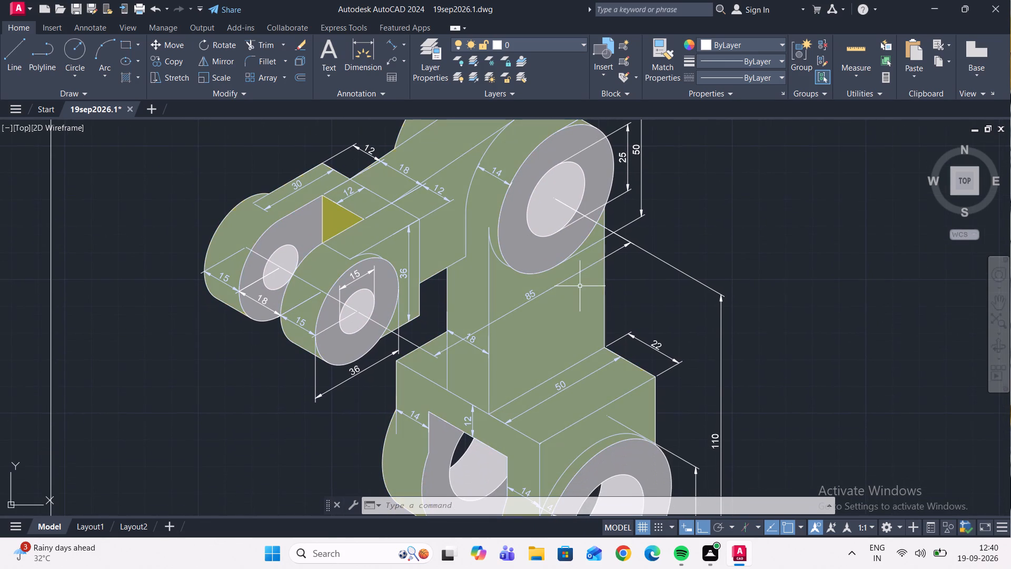
middle_drag(552, 390, 563, 299)
Measure from the foot of the upright's left edge to the lower block's left top corner with an aligned dimension, without placing it.
scroll(483, 294, up, 1)
middle_drag(477, 292, 498, 305)
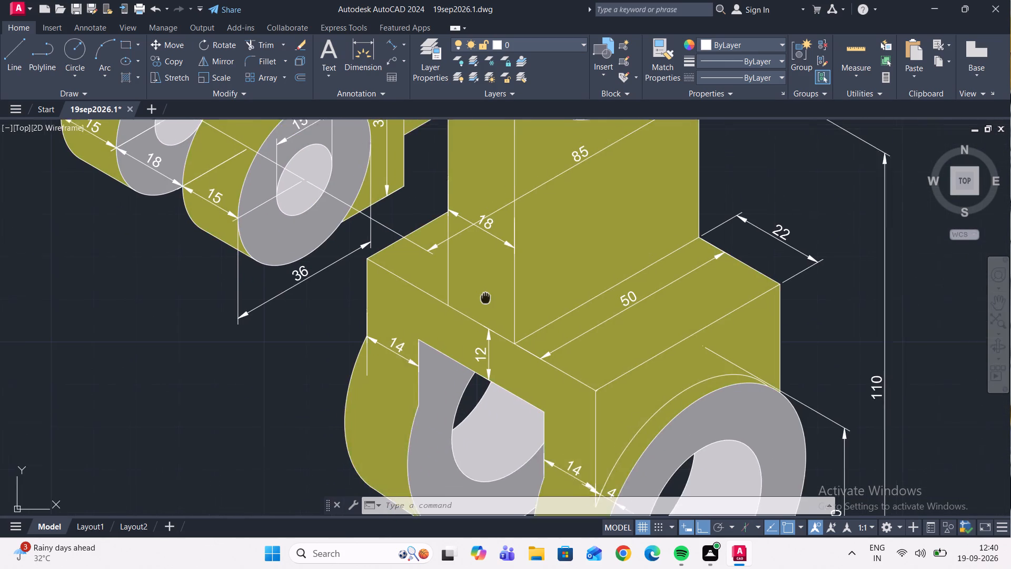
middle_drag(498, 305, 517, 299)
click(391, 50)
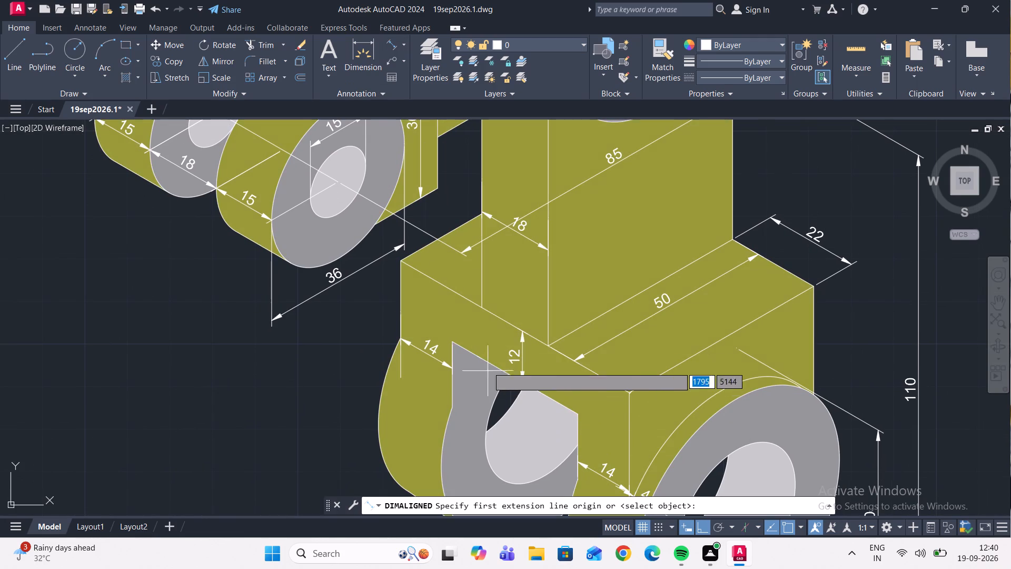
click(481, 306)
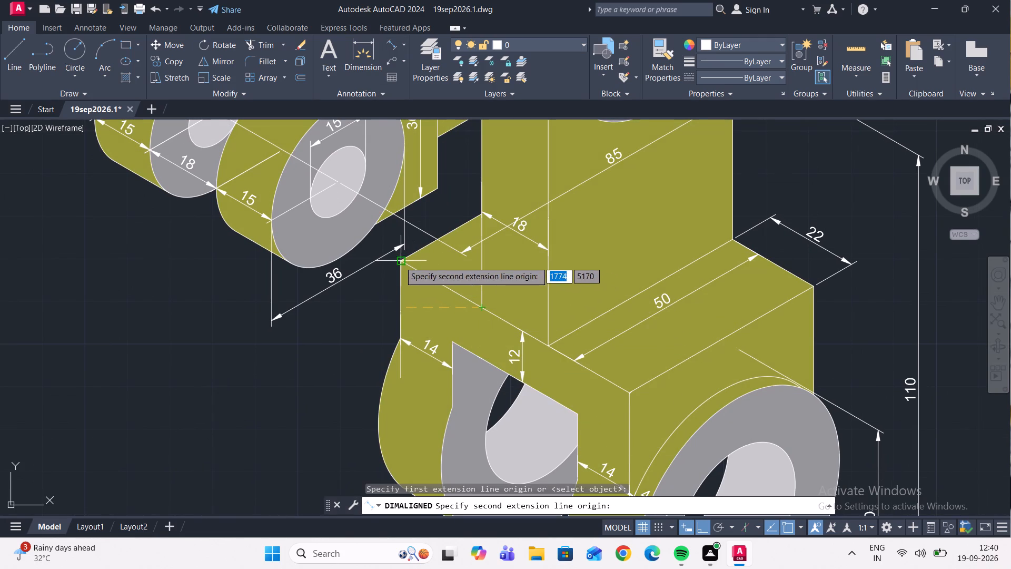
click(400, 261)
scroll(373, 330, up, 2)
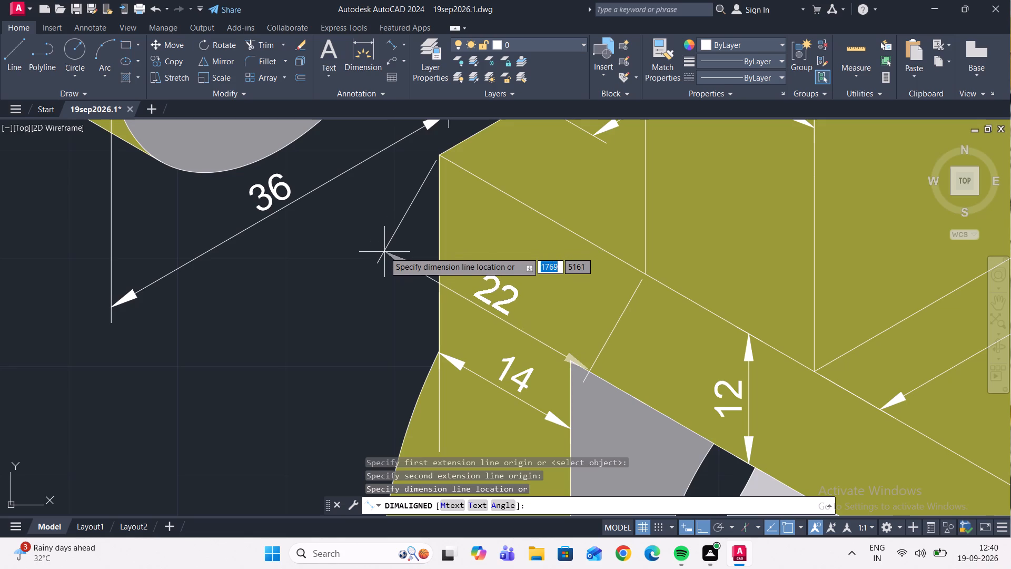
key(Escape)
Measure the full top edge of the lower block's slotted side, corner to corner, with an aligned dimension, without placing it.
scroll(385, 244, down, 1)
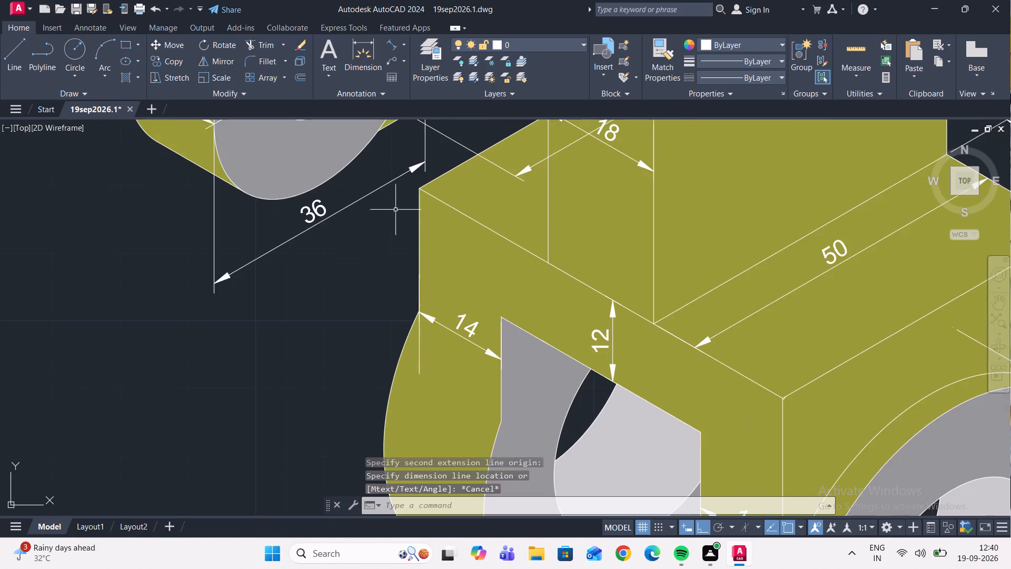
scroll(426, 227, down, 1)
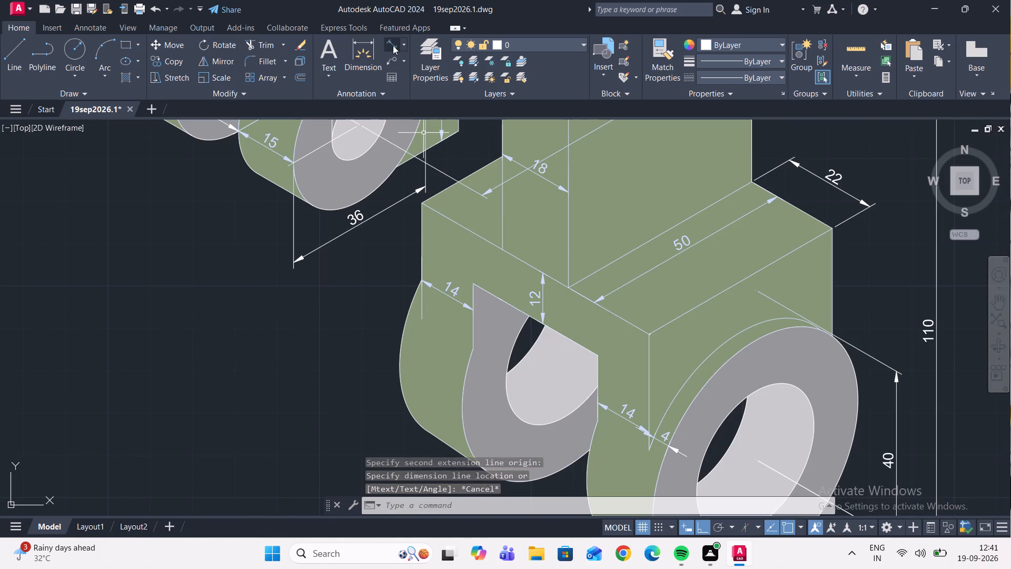
click(393, 45)
scroll(669, 374, down, 1)
scroll(626, 328, up, 1)
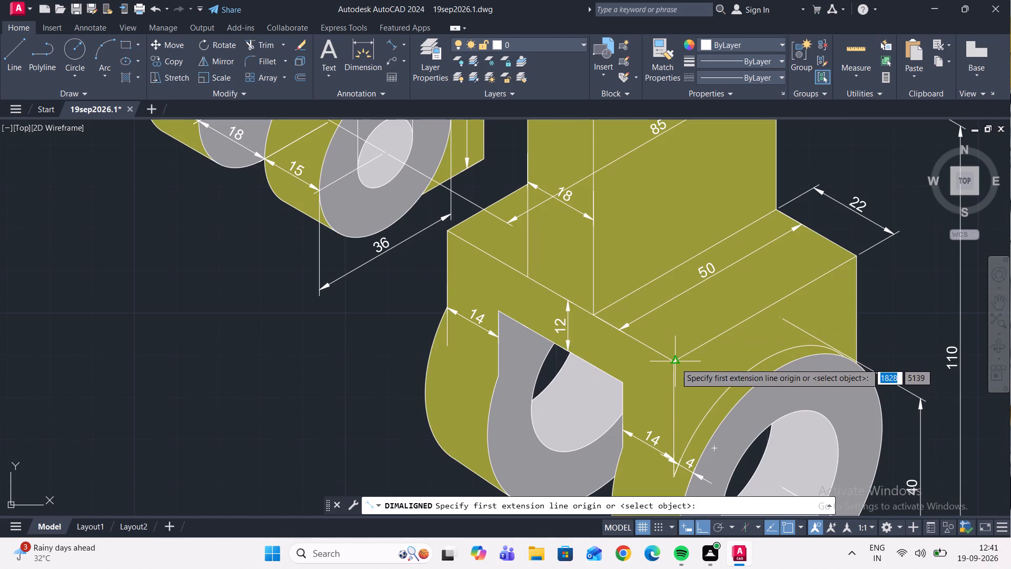
click(672, 361)
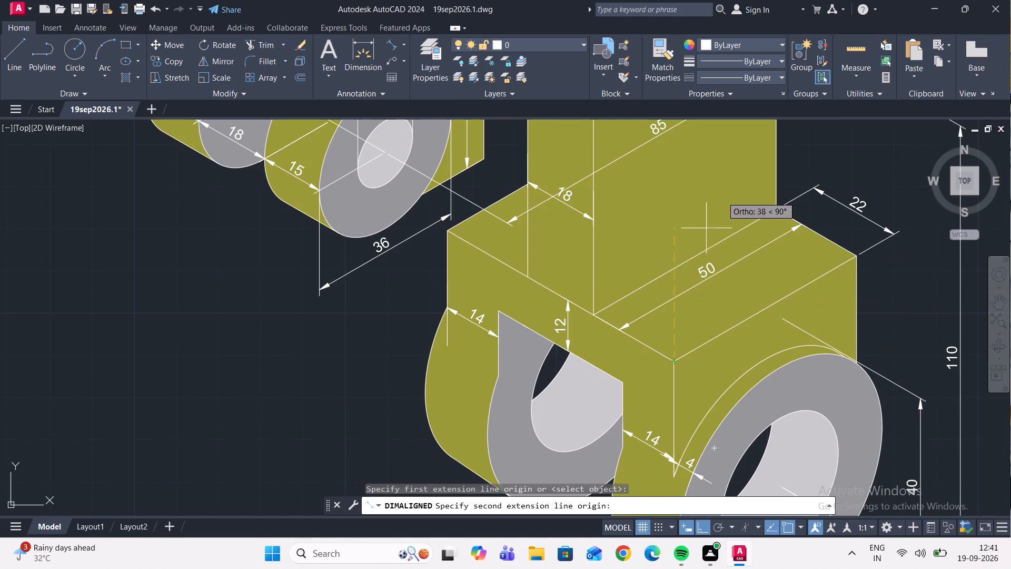
click(451, 232)
scroll(451, 262, up, 1)
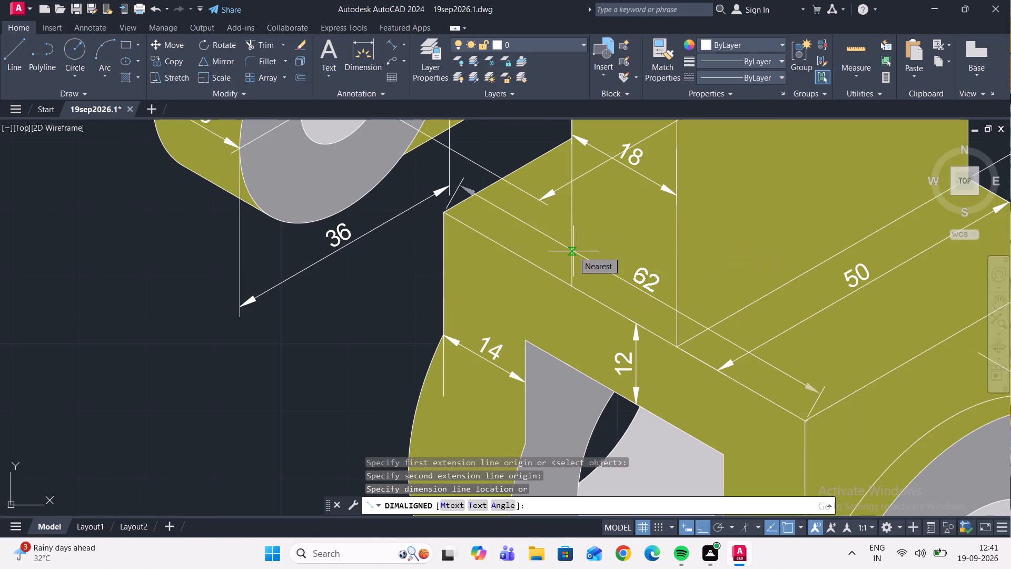
key(Escape)
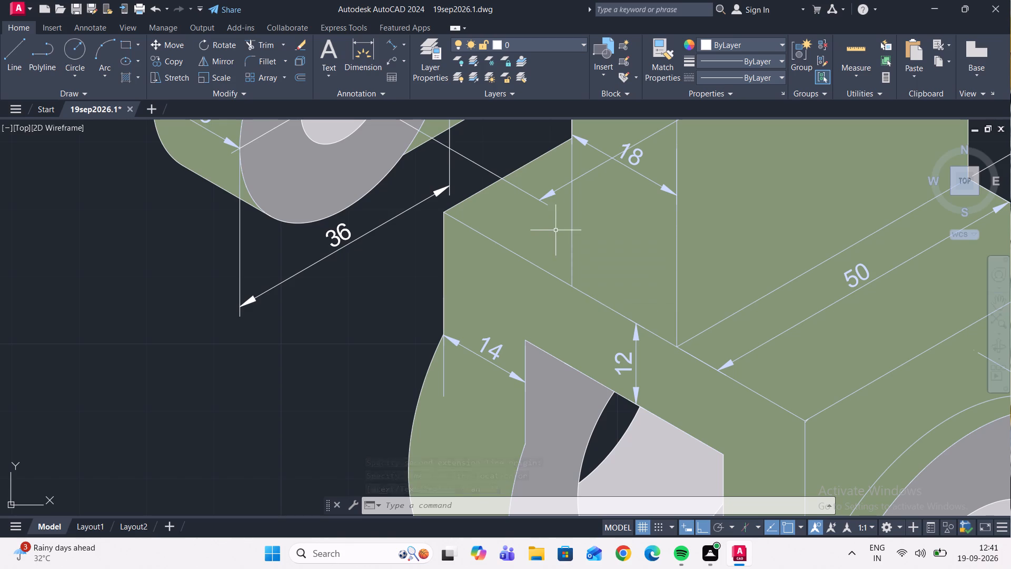
Examine the dimensions of the lower block, upright and small fork on the isometric view.
scroll(551, 233, down, 2)
middle_drag(579, 243, 552, 260)
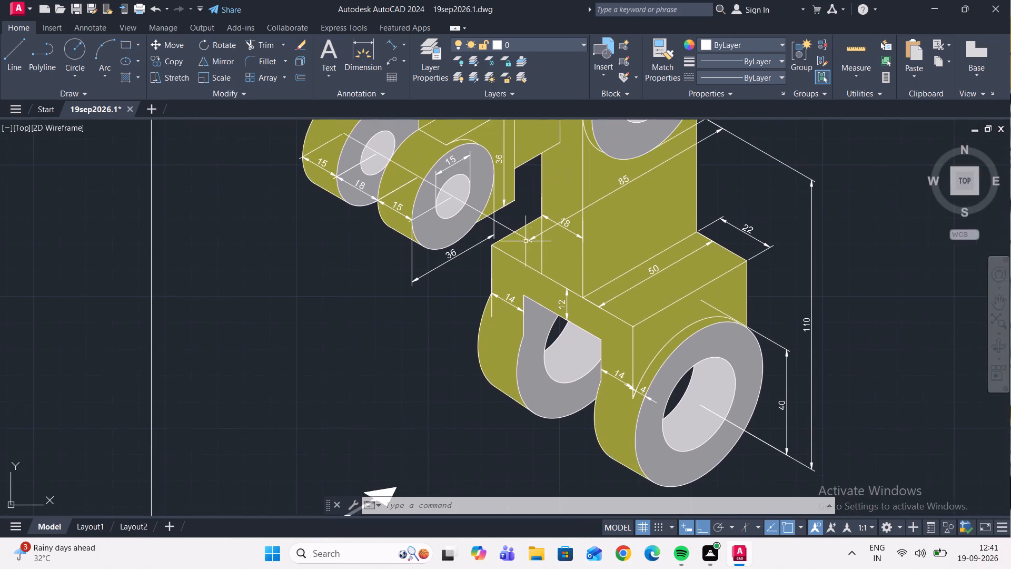
scroll(505, 226, up, 2)
scroll(505, 226, down, 2)
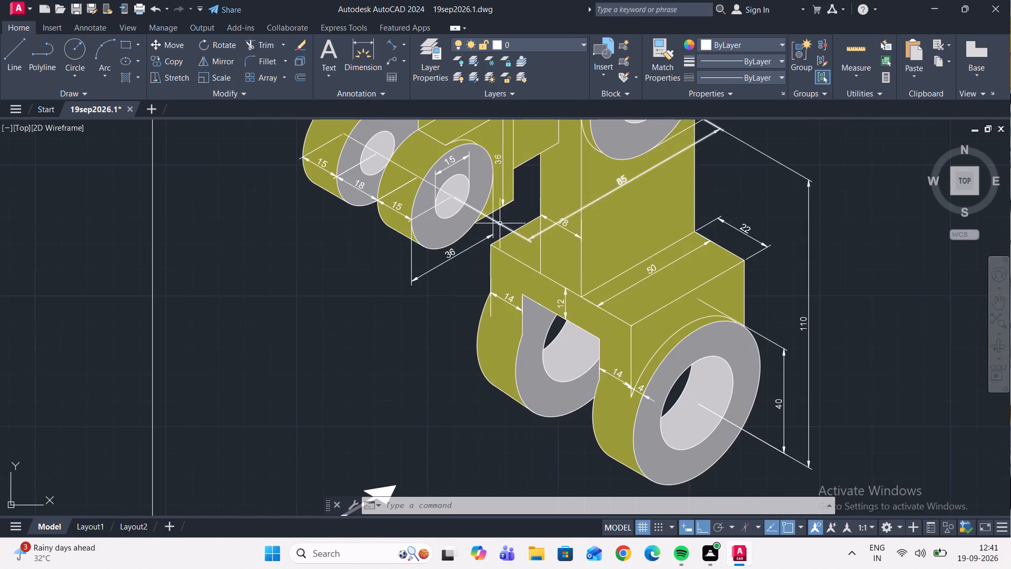
middle_drag(499, 222, 492, 260)
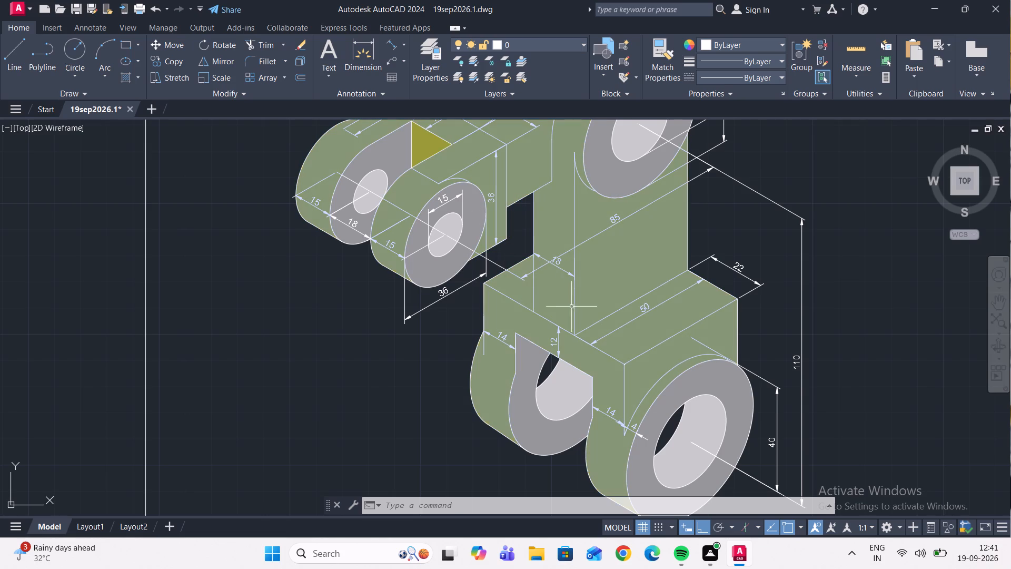
middle_drag(573, 303, 549, 344)
middle_drag(531, 293, 529, 333)
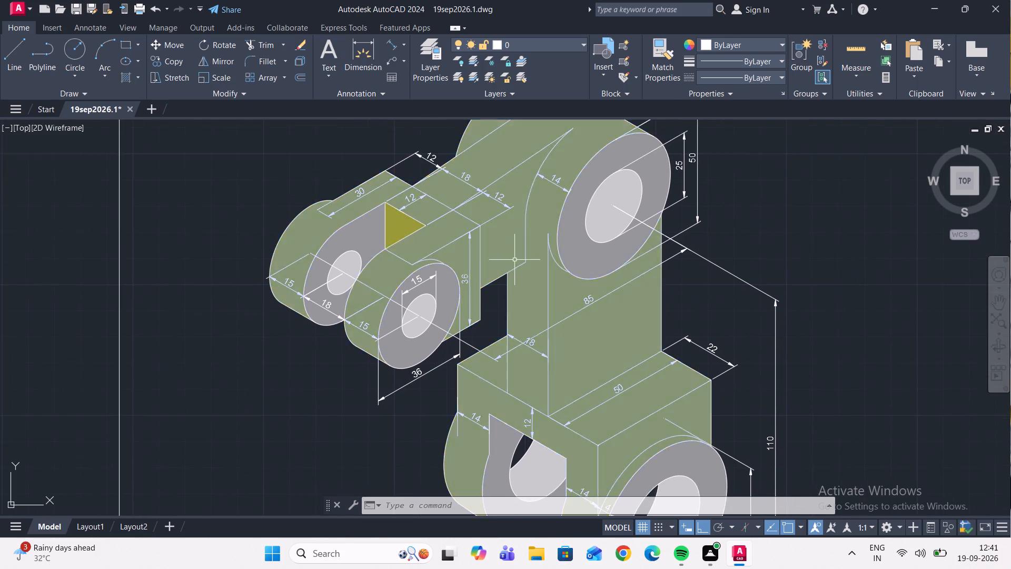
Examine the isometric bracket's dimensions from the small fork and upper boss down to the lower block.
scroll(514, 260, down, 1)
scroll(503, 234, up, 1)
middle_drag(571, 270, 540, 246)
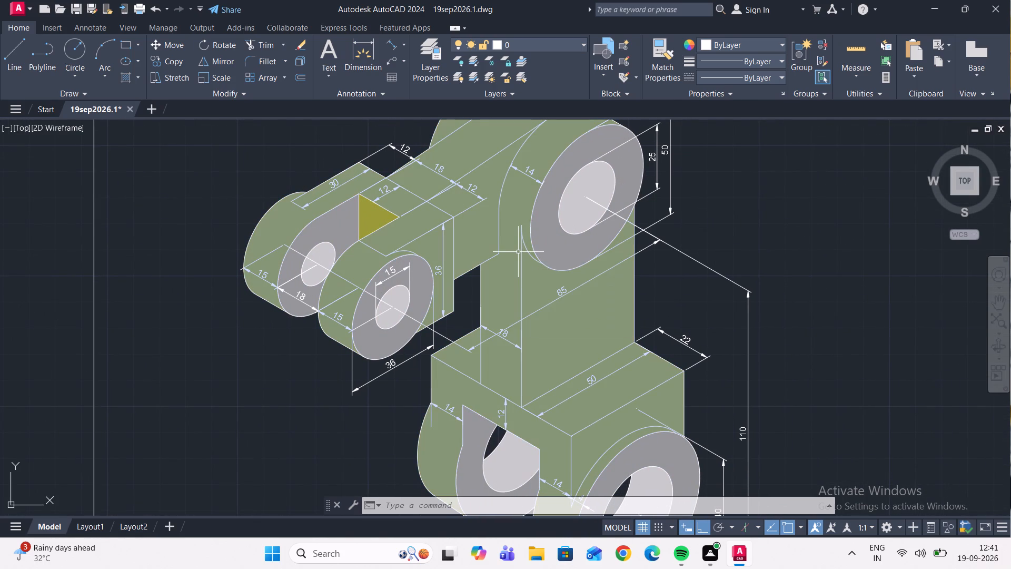
scroll(592, 270, down, 1)
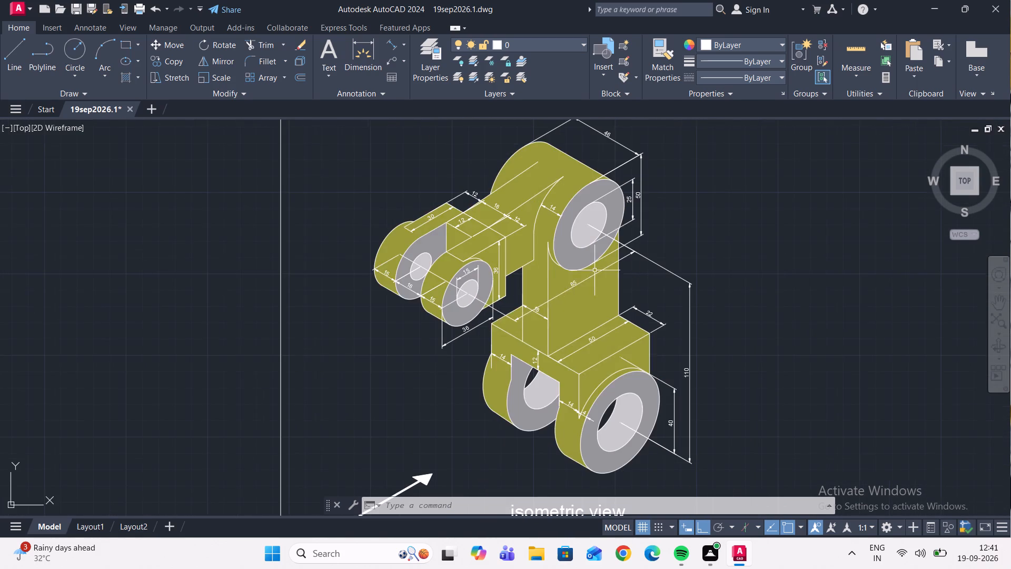
middle_drag(589, 303, 600, 275)
middle_drag(602, 299, 698, 241)
middle_drag(501, 279, 576, 290)
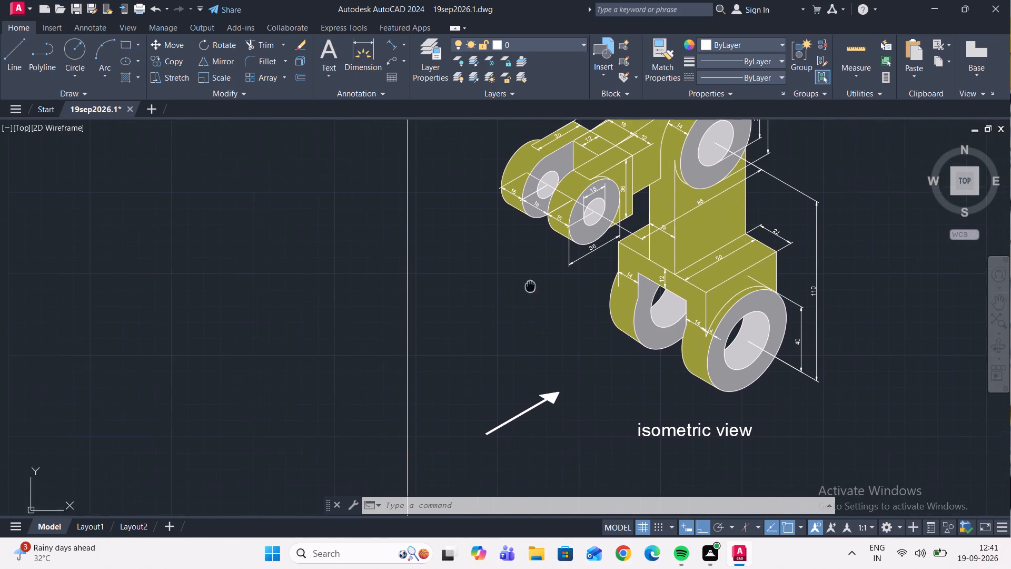
middle_drag(576, 290, 616, 302)
Draw an 18-unit horizontal line in the empty quadrant above the isometric view, beside the vertical dividing line.
scroll(580, 290, down, 1)
middle_drag(606, 302, 606, 227)
middle_drag(640, 270, 651, 293)
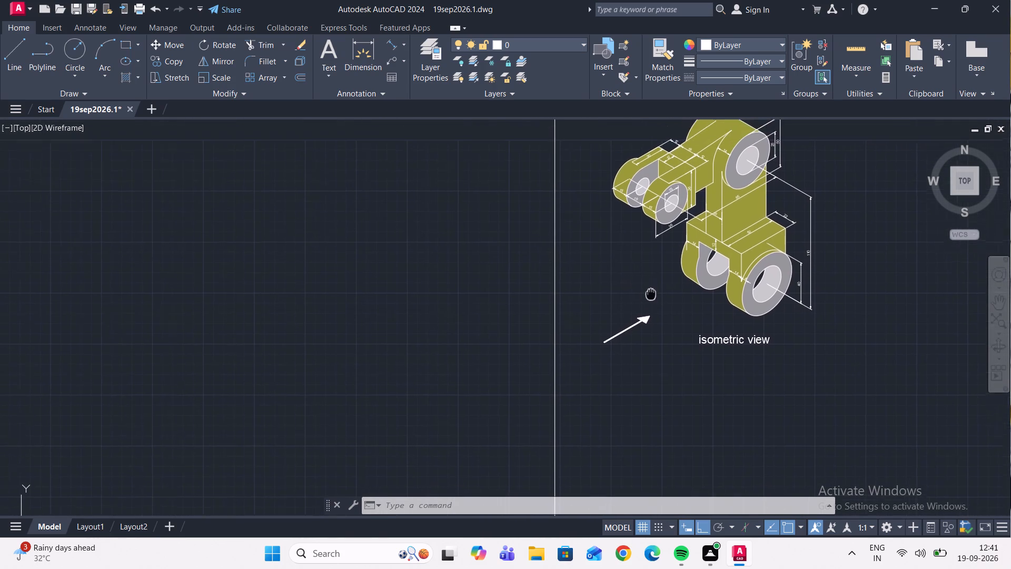
middle_drag(651, 293, 623, 349)
scroll(606, 348, down, 1)
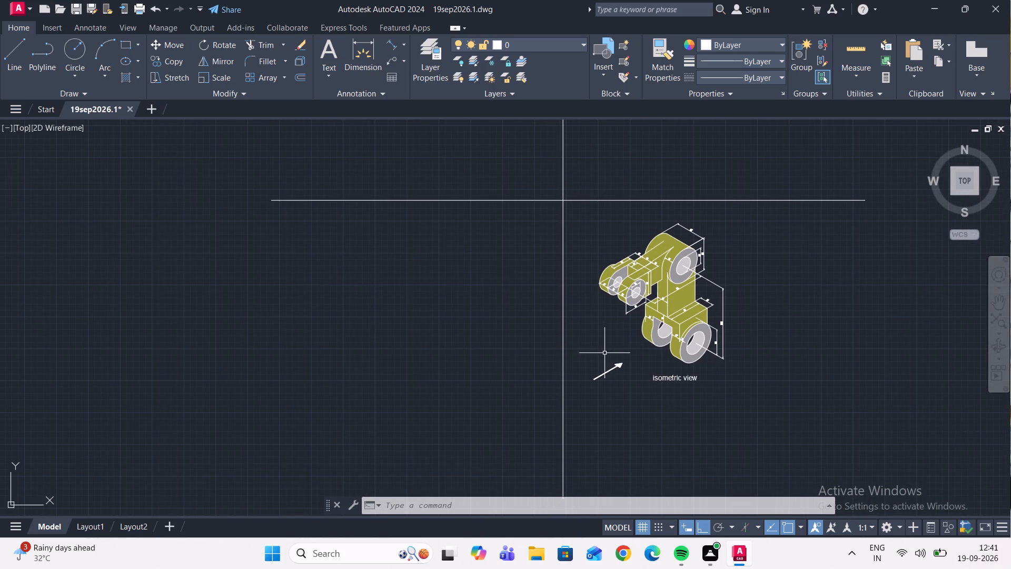
middle_drag(602, 348, 588, 427)
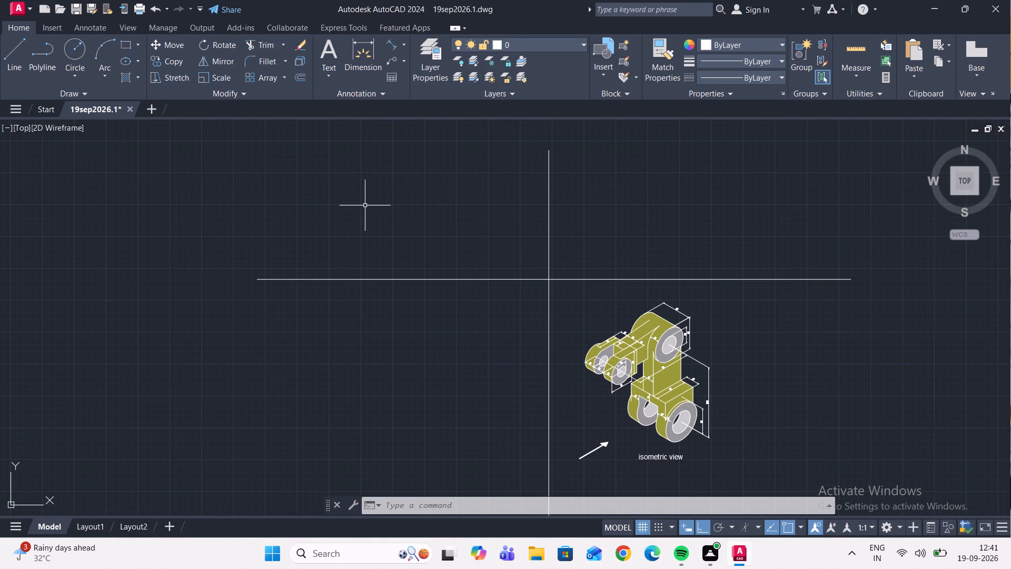
middle_drag(602, 258, 589, 262)
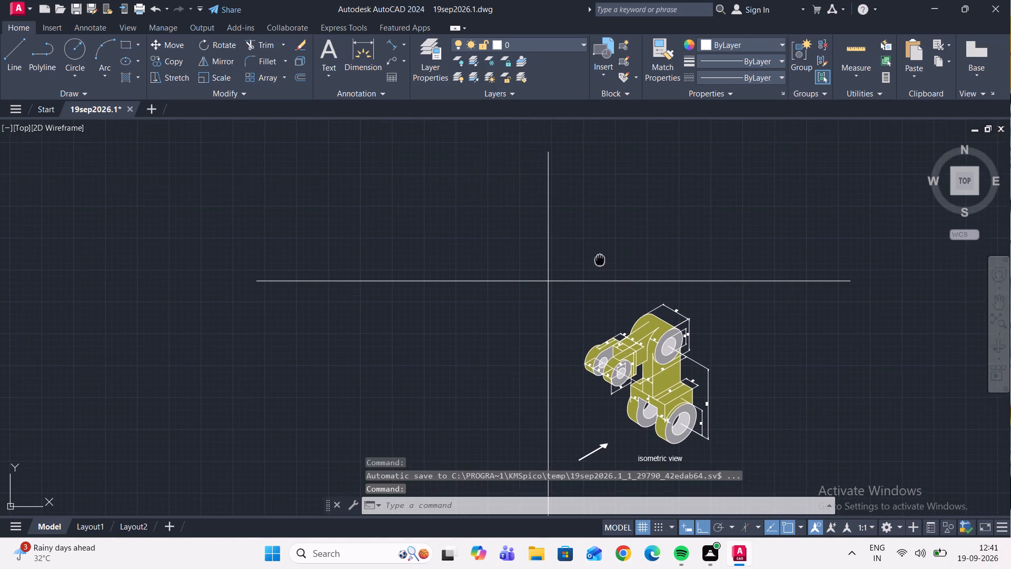
middle_drag(589, 262, 525, 269)
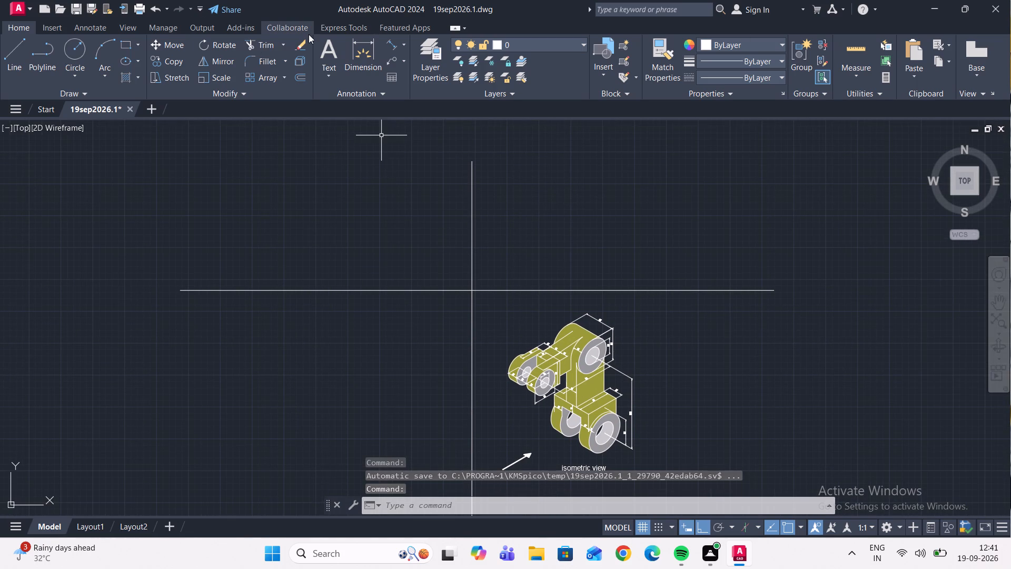
click(17, 61)
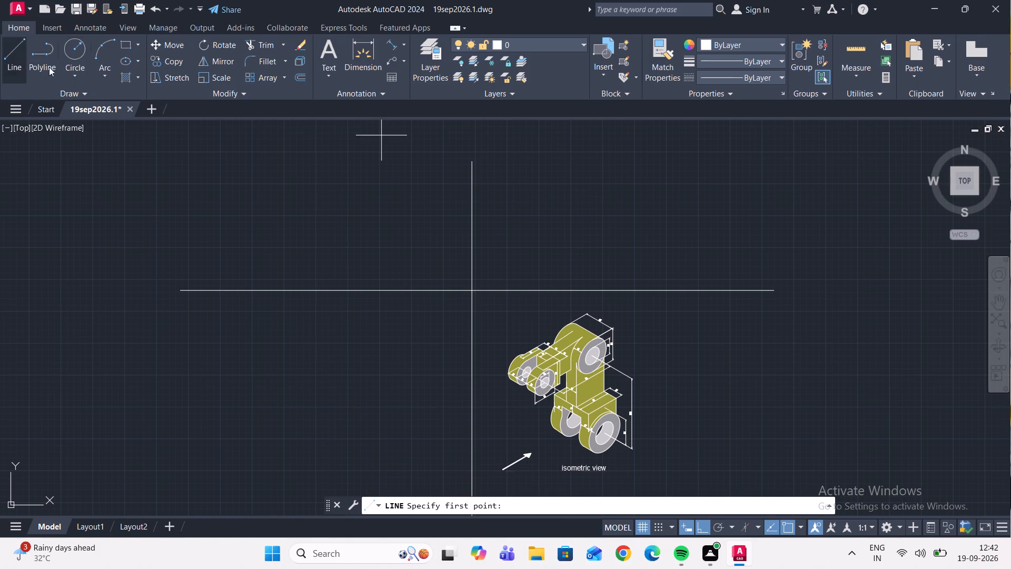
click(510, 257)
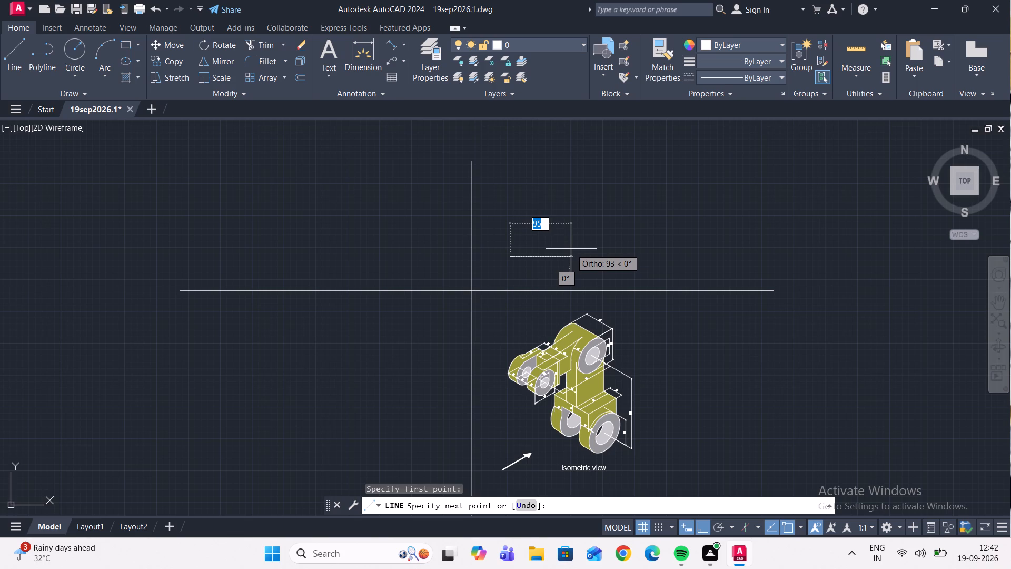
text(18)
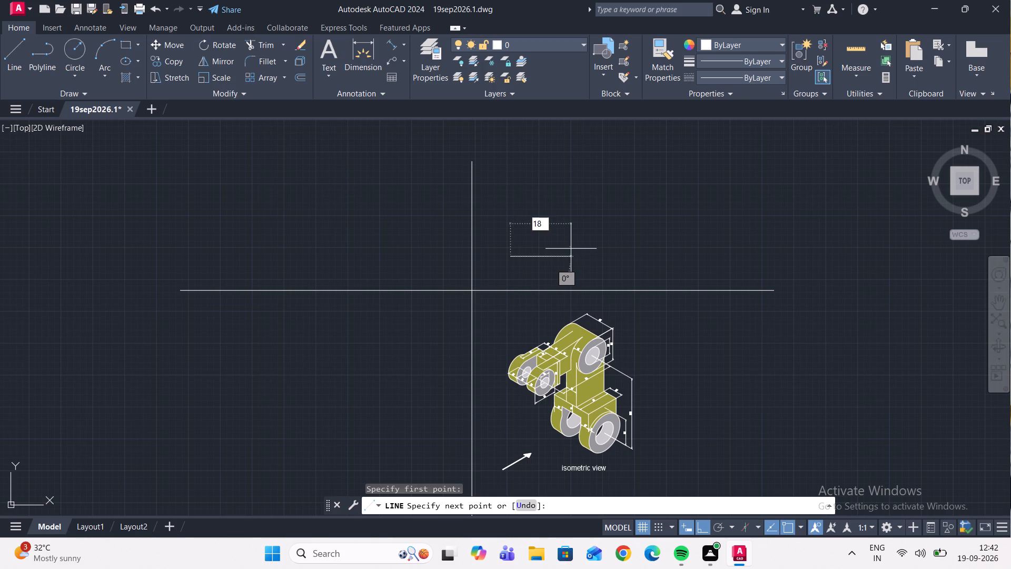
key(Return)
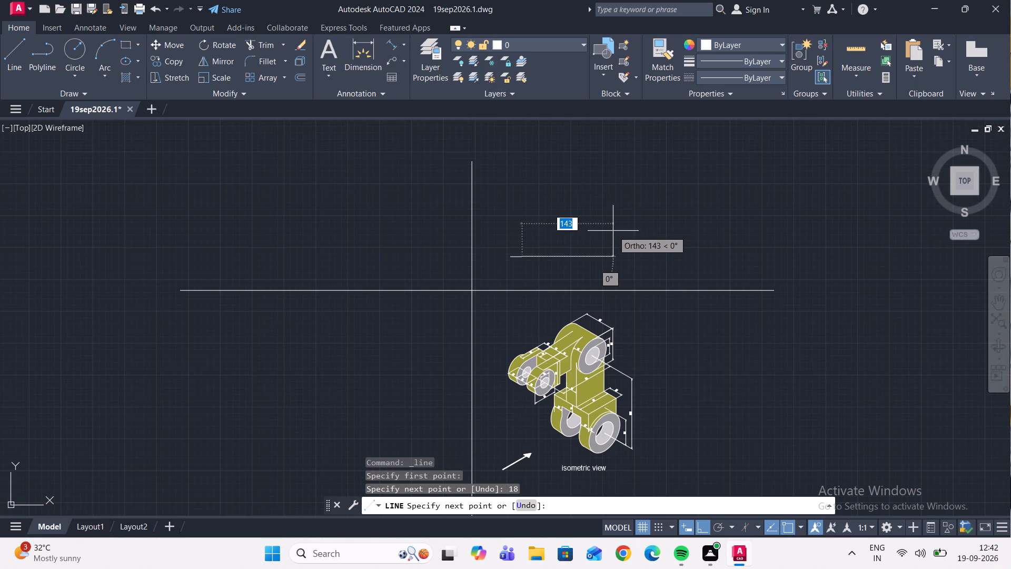
Examine the lower block, upright, upper boss and small fork dimensions on the isometric view, and end the line.
scroll(613, 231, down, 1)
scroll(614, 381, up, 3)
scroll(606, 319, up, 3)
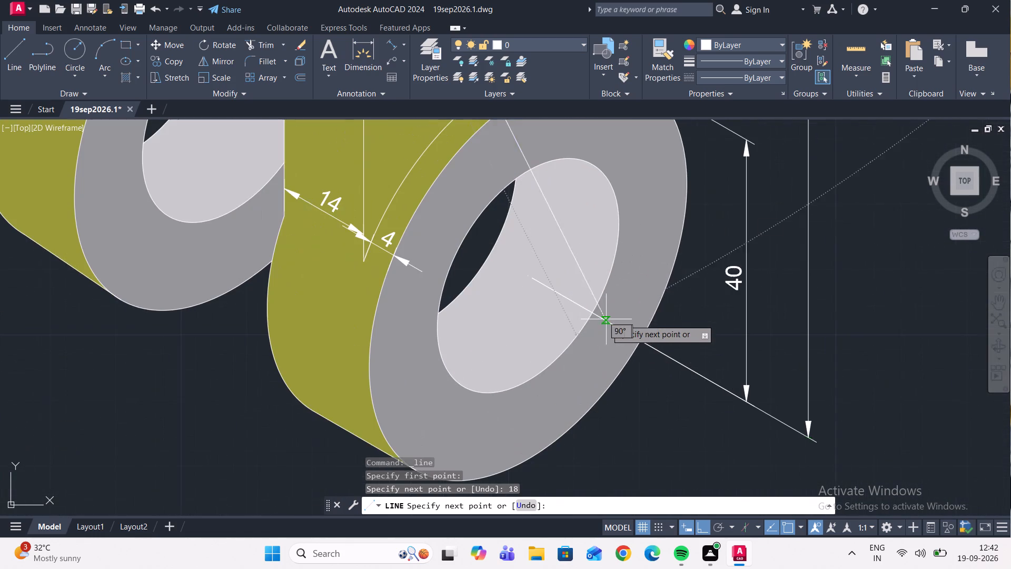
scroll(562, 282, up, 1)
scroll(574, 282, down, 3)
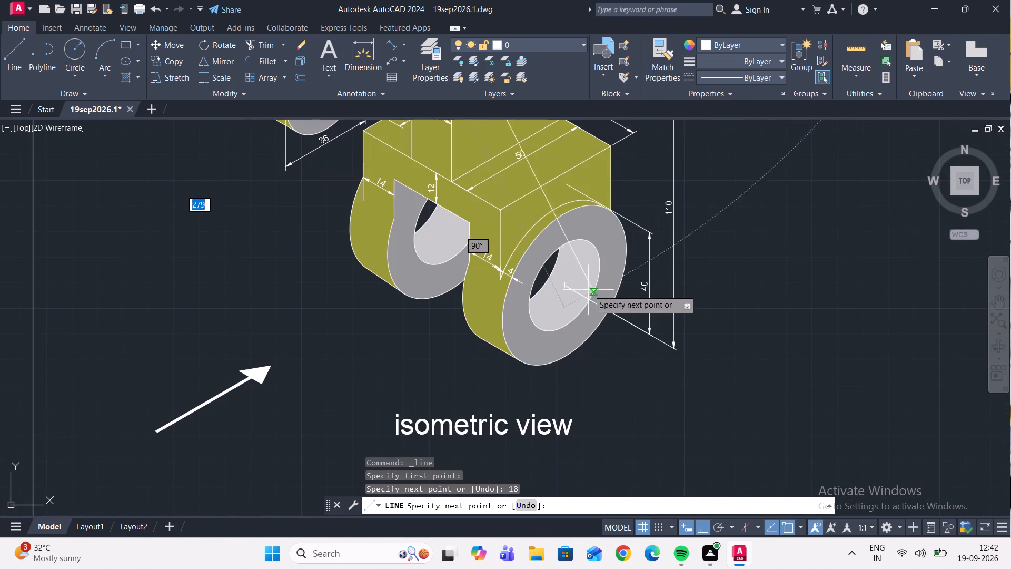
scroll(598, 234, down, 2)
middle_drag(608, 250, 701, 365)
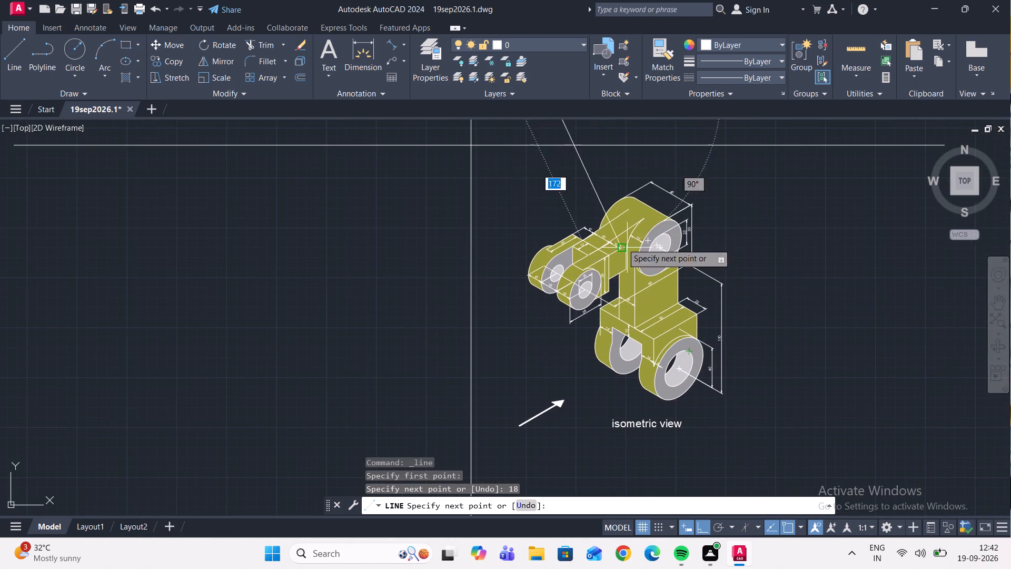
scroll(592, 208, up, 2)
middle_drag(588, 207, 464, 144)
middle_drag(558, 272, 553, 266)
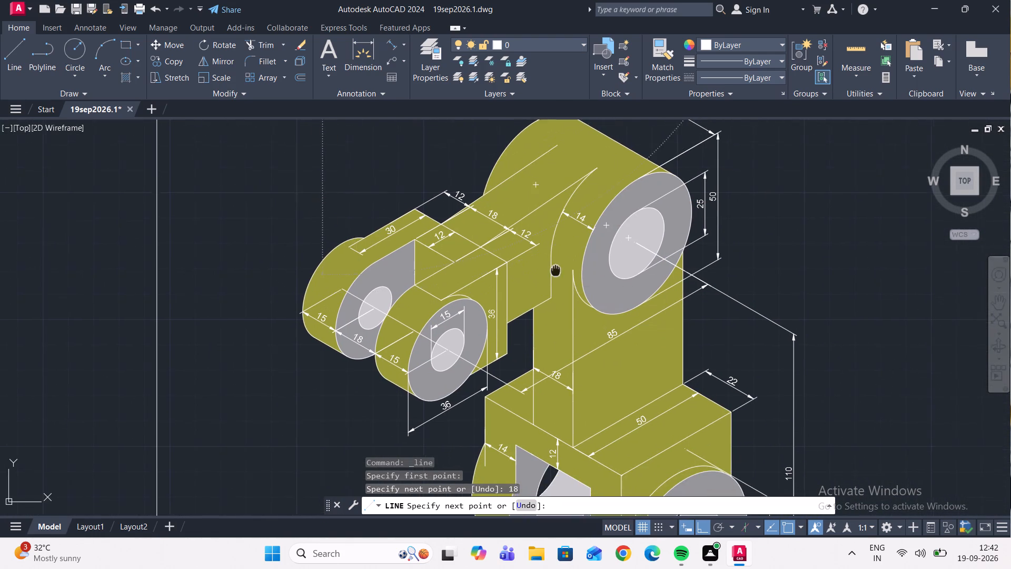
middle_drag(553, 266, 482, 182)
middle_drag(532, 247, 507, 203)
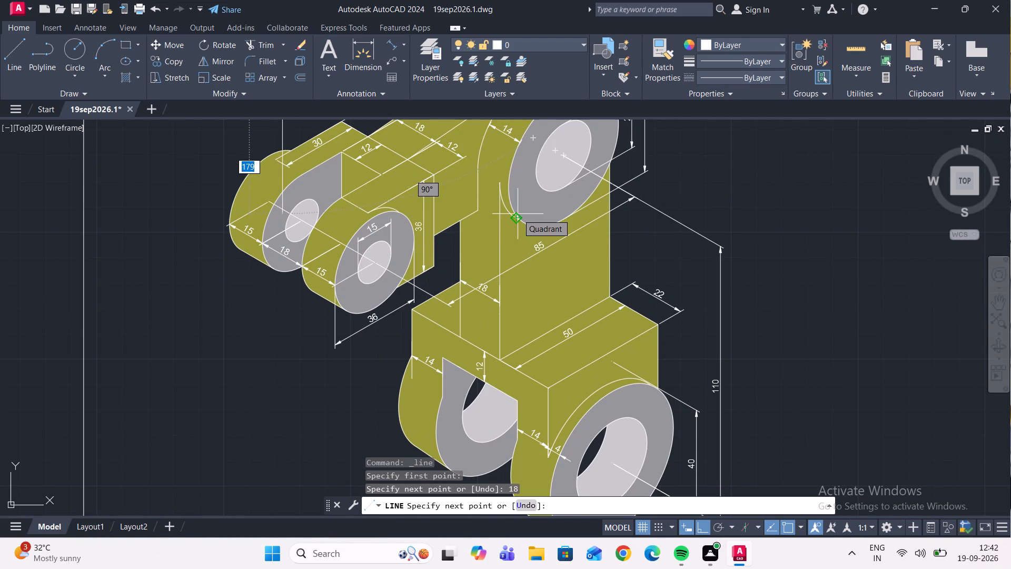
scroll(540, 216, down, 2)
middle_drag(422, 151, 418, 325)
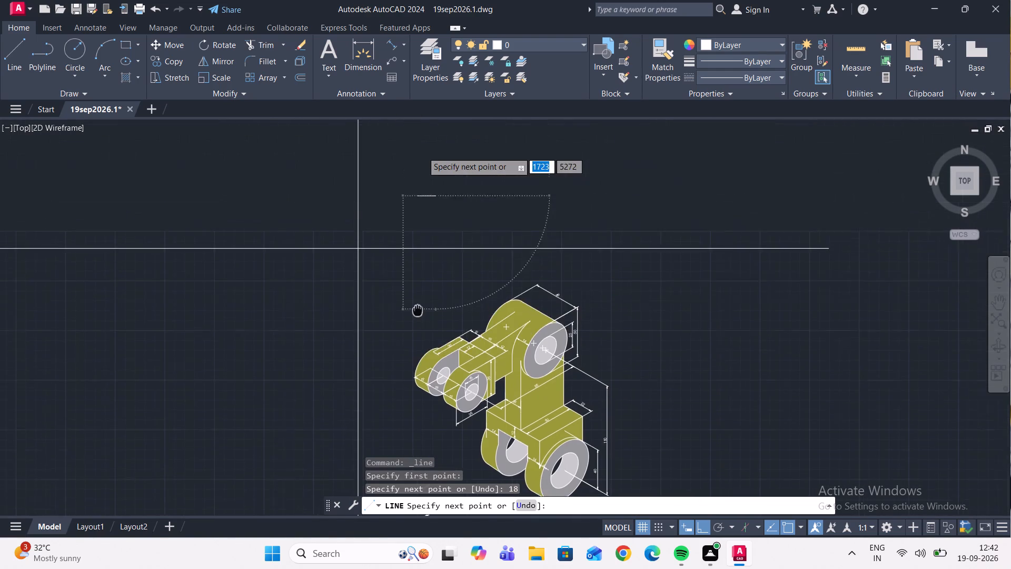
middle_drag(418, 325, 436, 387)
scroll(444, 236, up, 2)
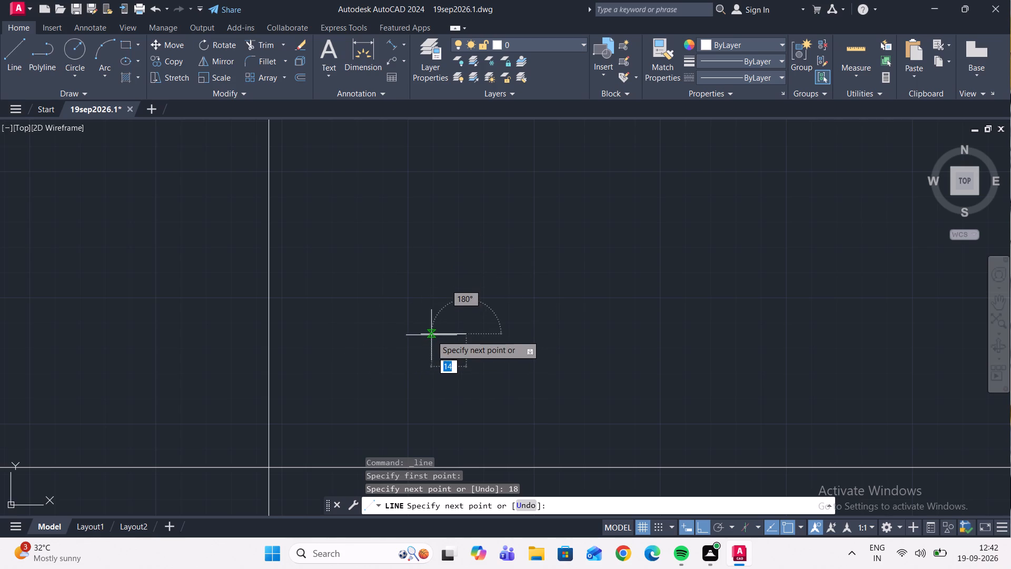
key(Escape)
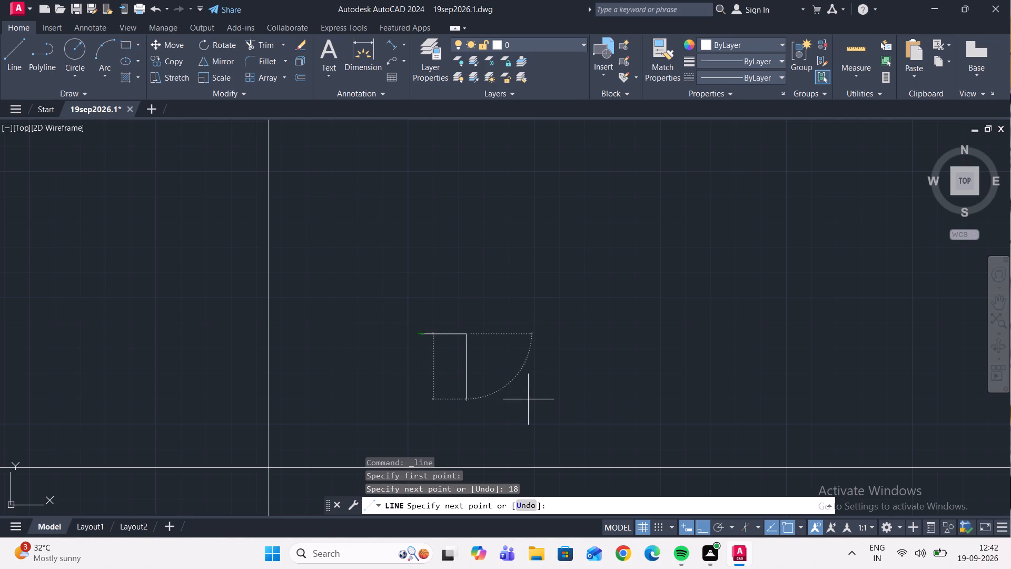
Complete a rectangle on the 18-unit line: 56 up from its left end, 18 across, and back down to its right end.
click(23, 60)
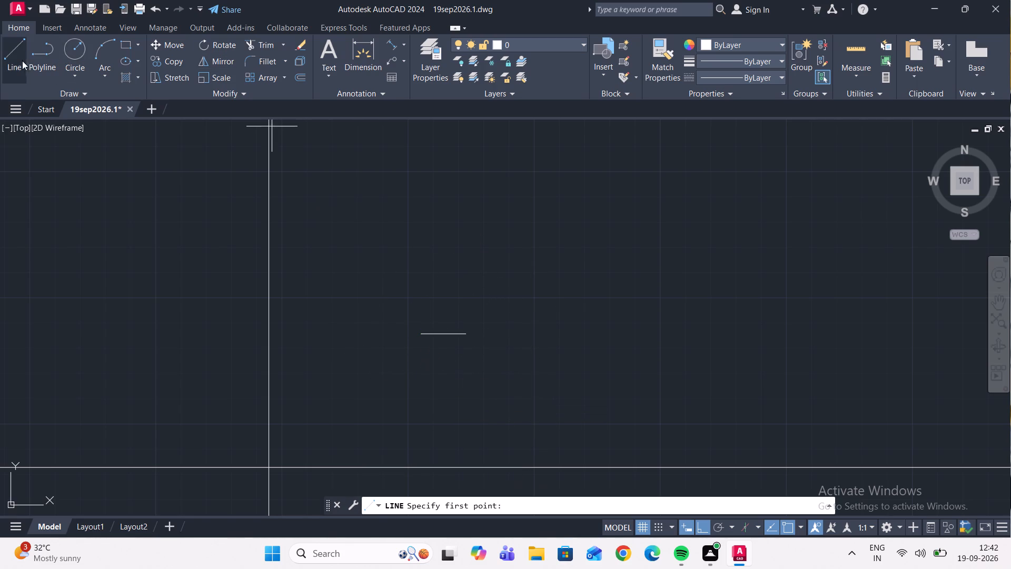
scroll(423, 340, up, 2)
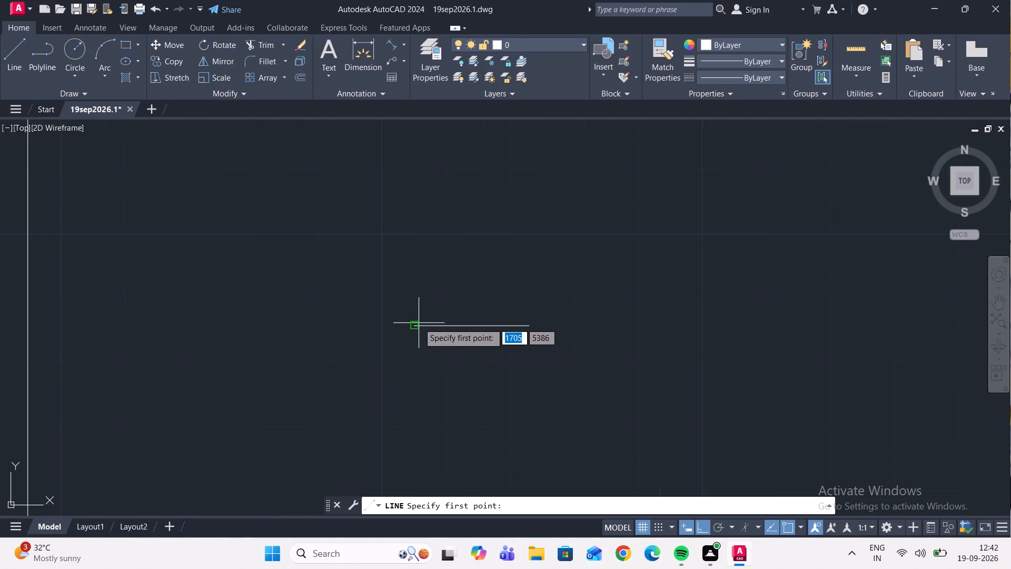
click(414, 322)
text(56)
key(Return)
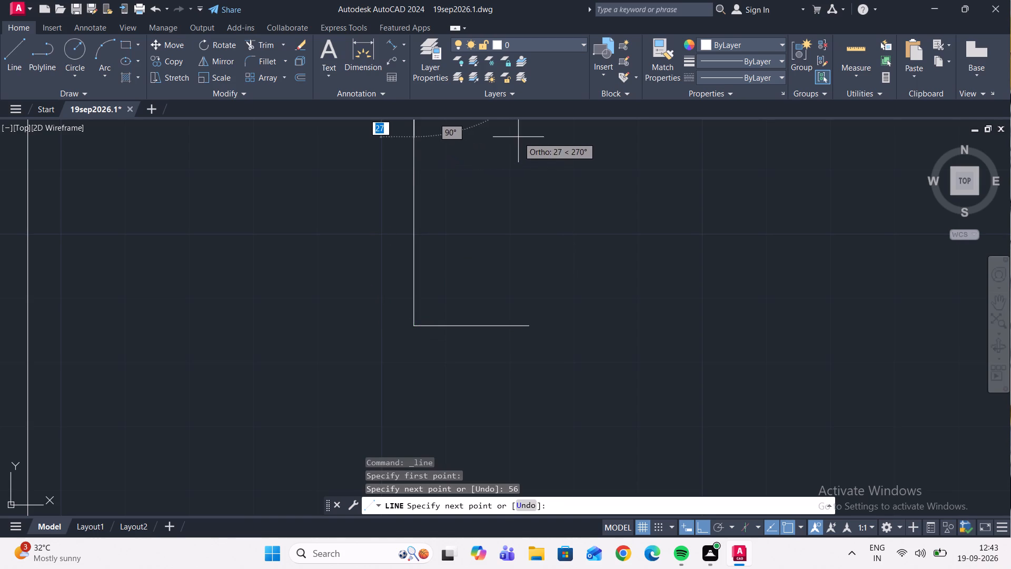
scroll(553, 202, down, 1)
middle_drag(553, 211, 546, 312)
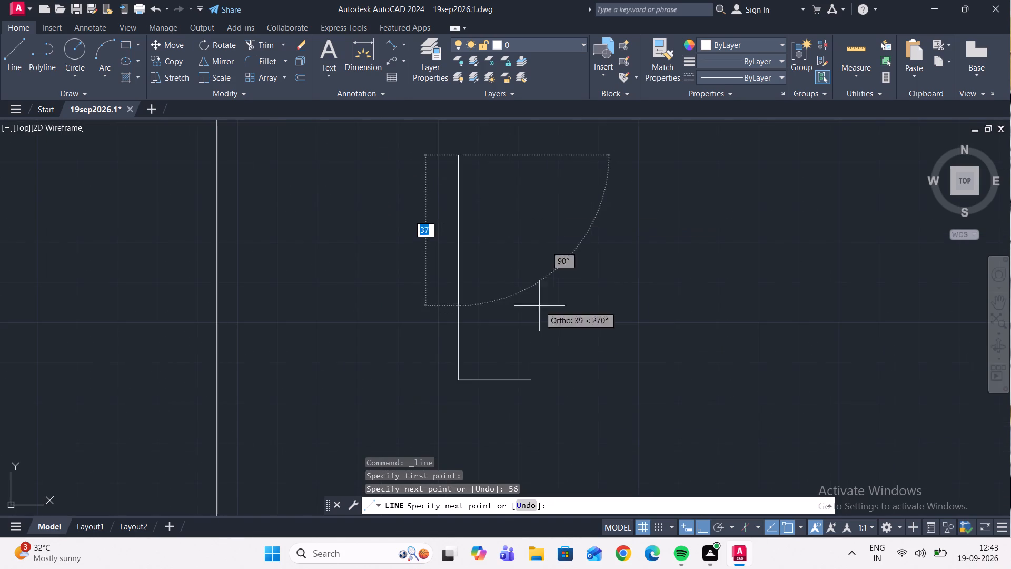
text(18)
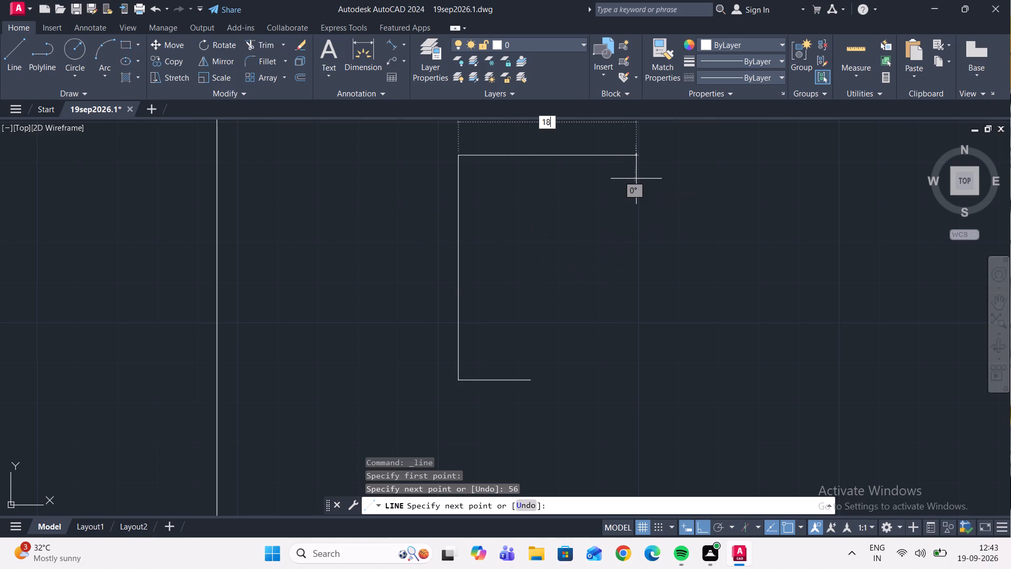
key(Return)
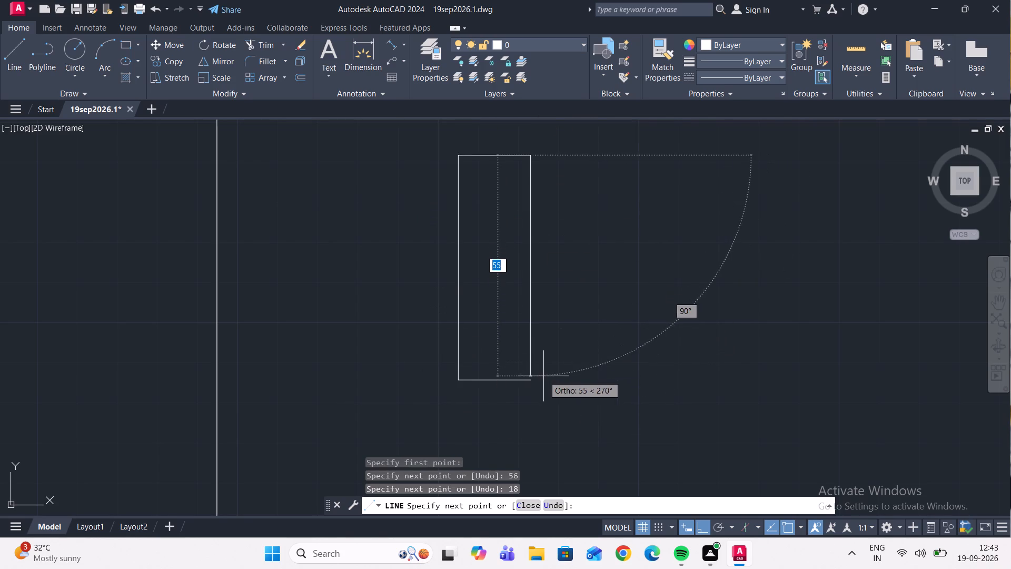
click(528, 381)
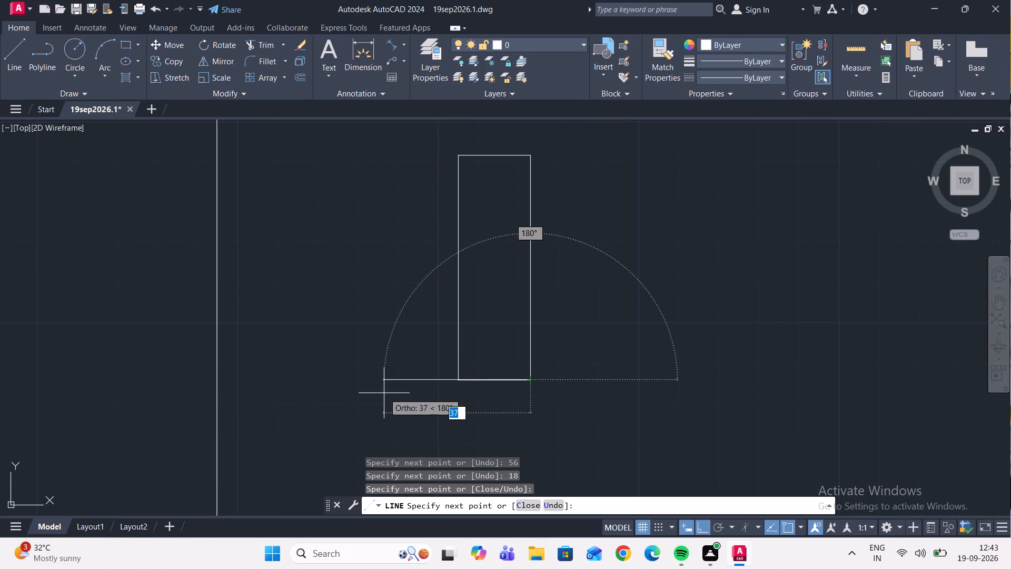
scroll(436, 375, down, 2)
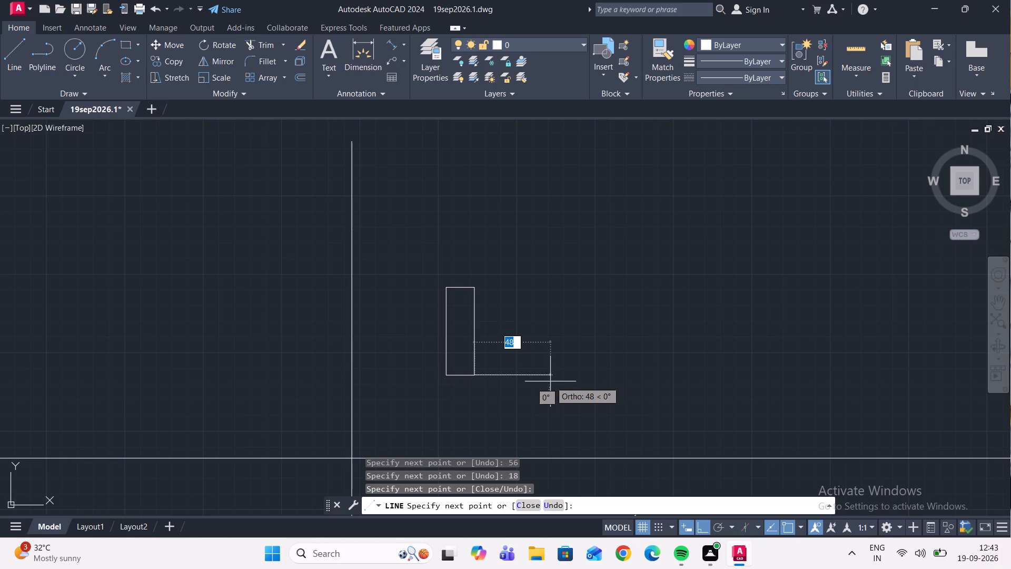
key(Escape)
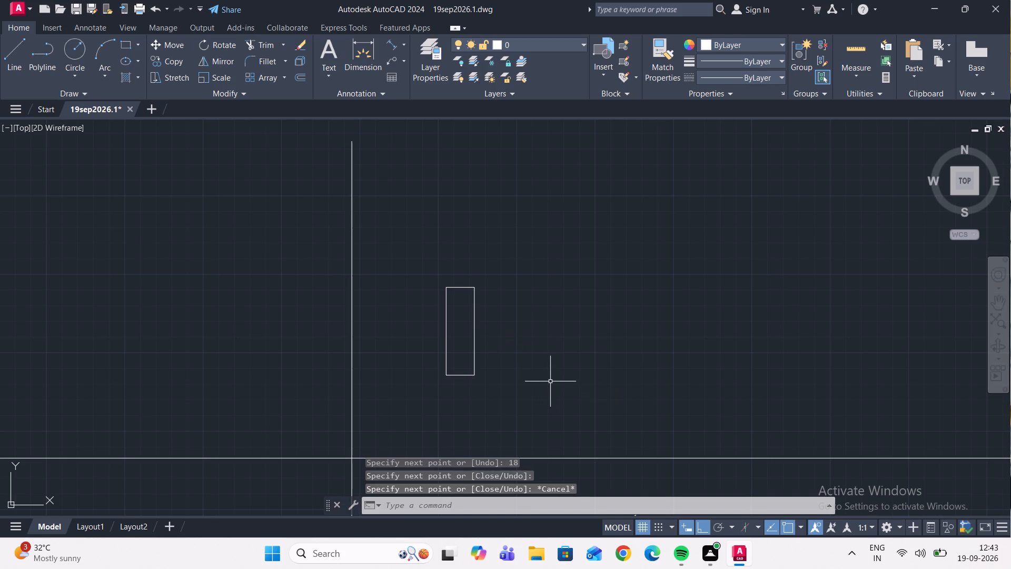
Draw an 18-unit base line leftward, starting from a point tracked 70 units right of the existing rectangle's lower-left corner.
click(23, 61)
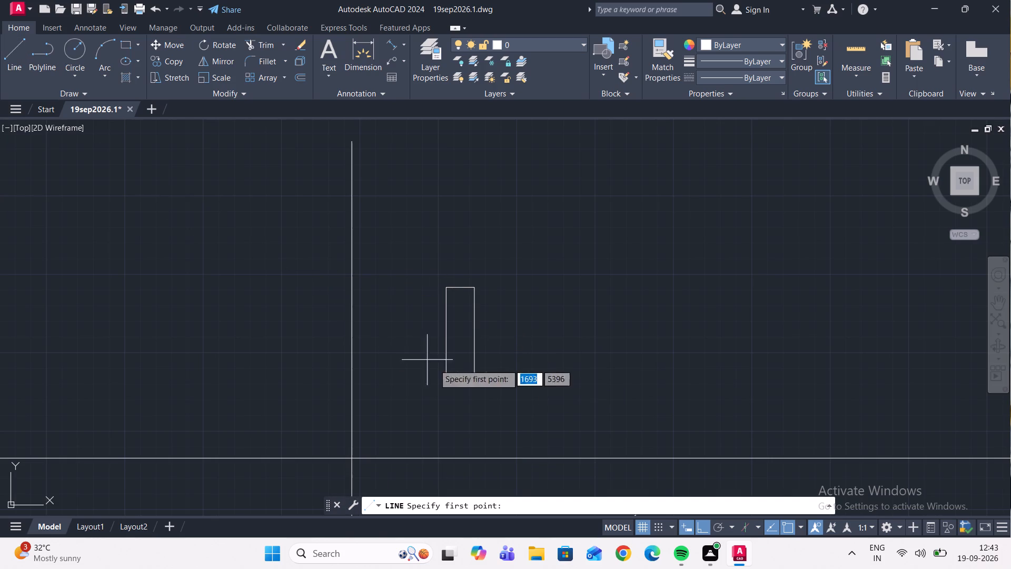
scroll(470, 389, up, 2)
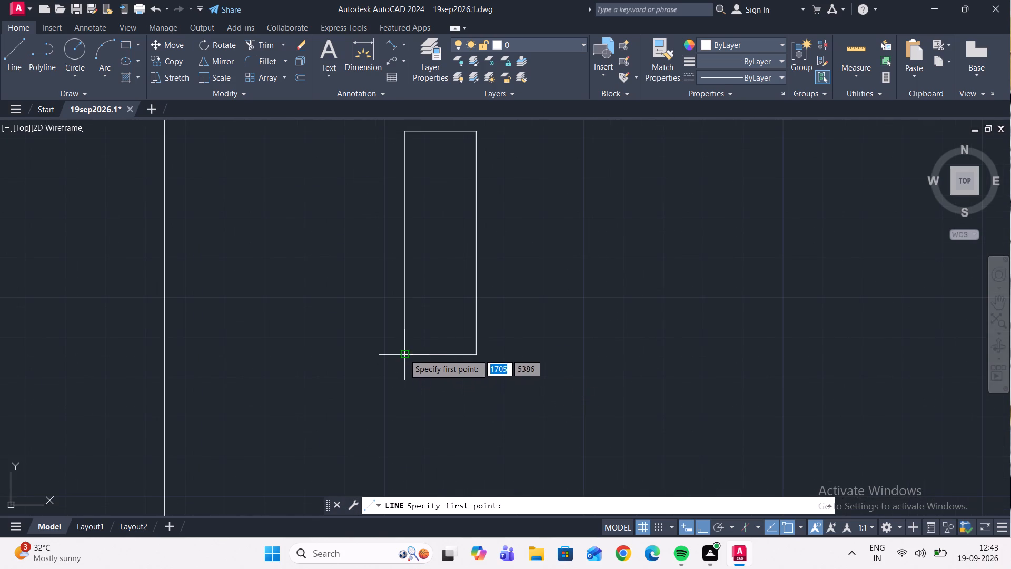
key(t)
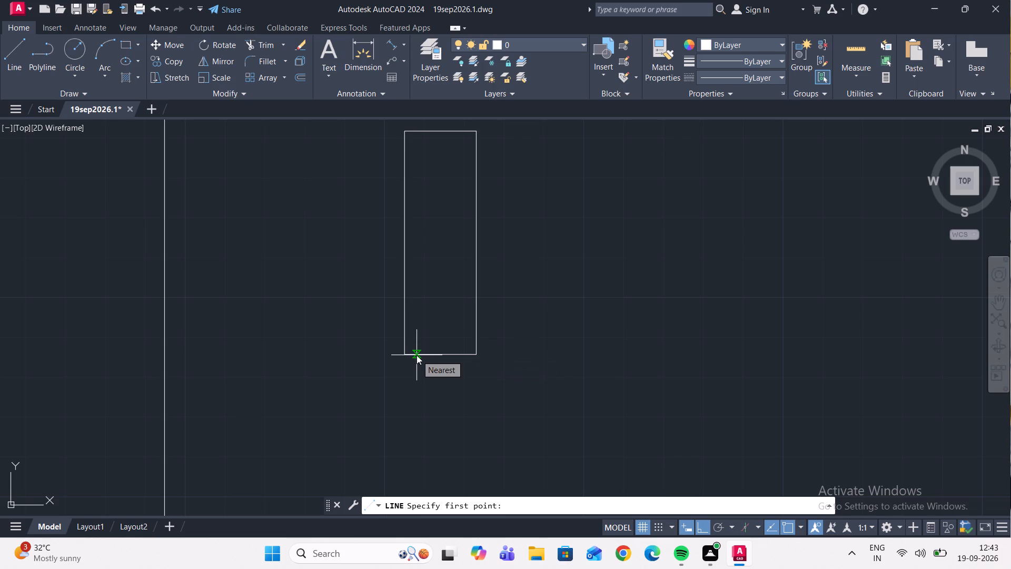
key(k)
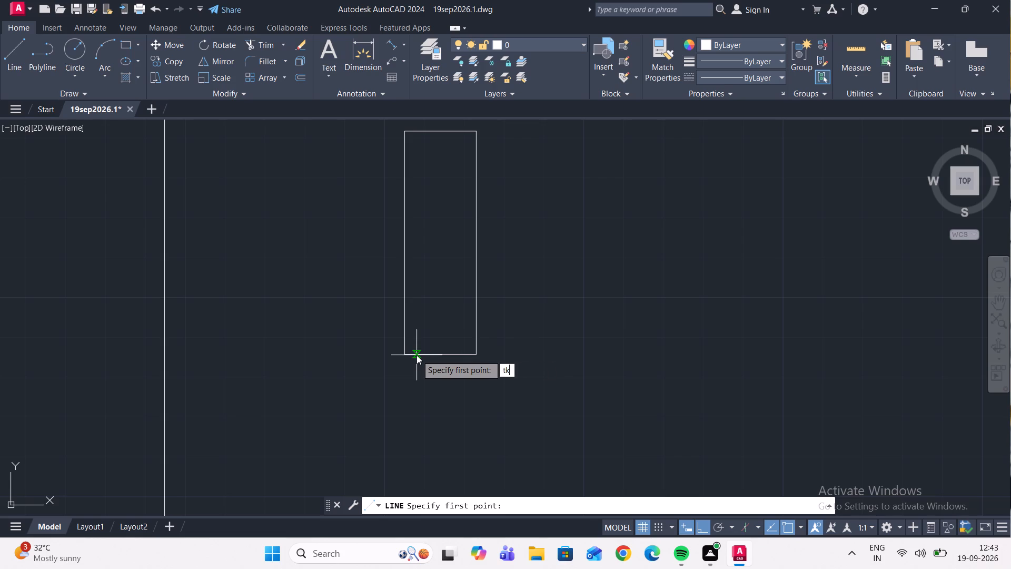
key(Return)
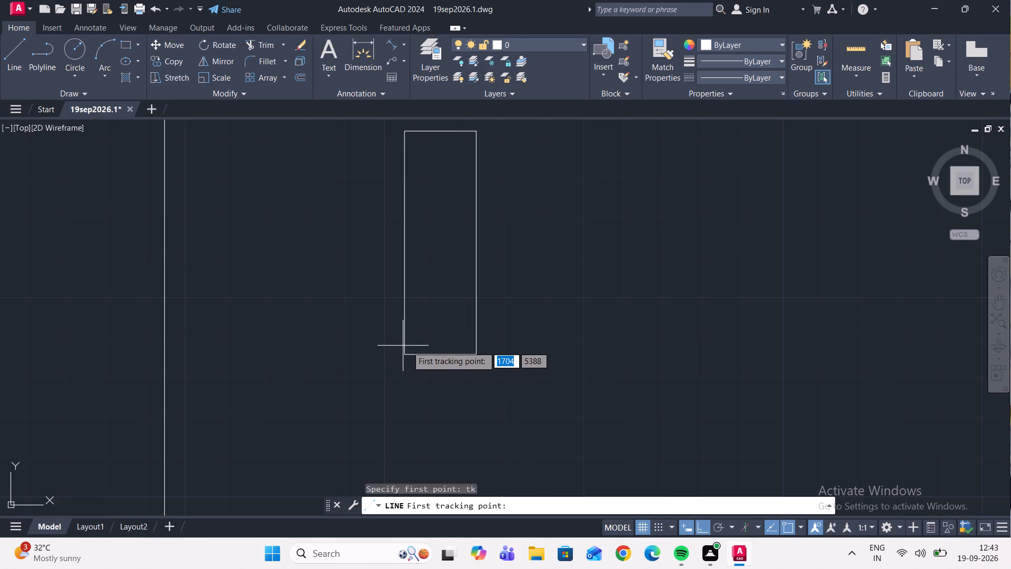
click(402, 354)
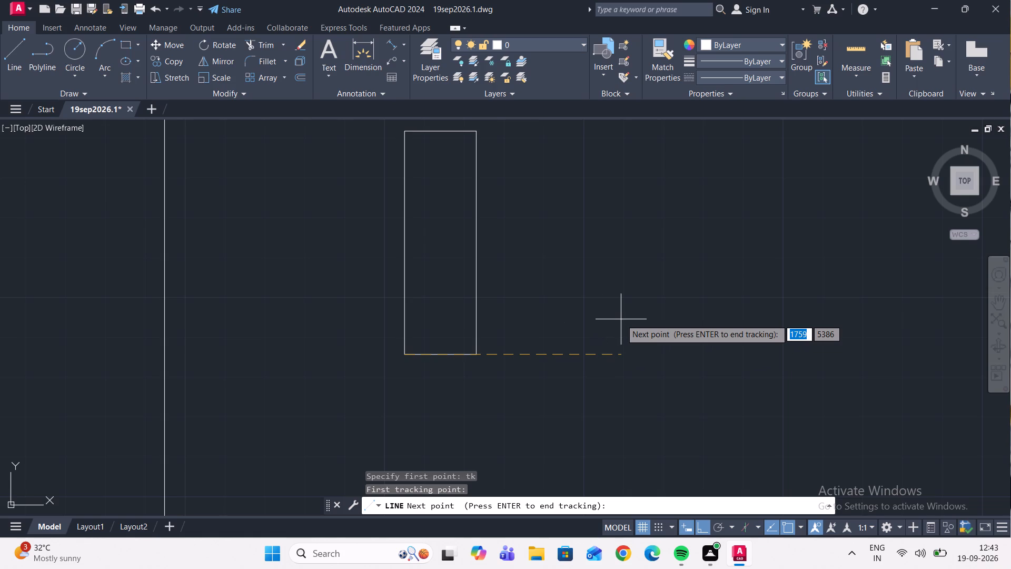
text(70)
key(Return)
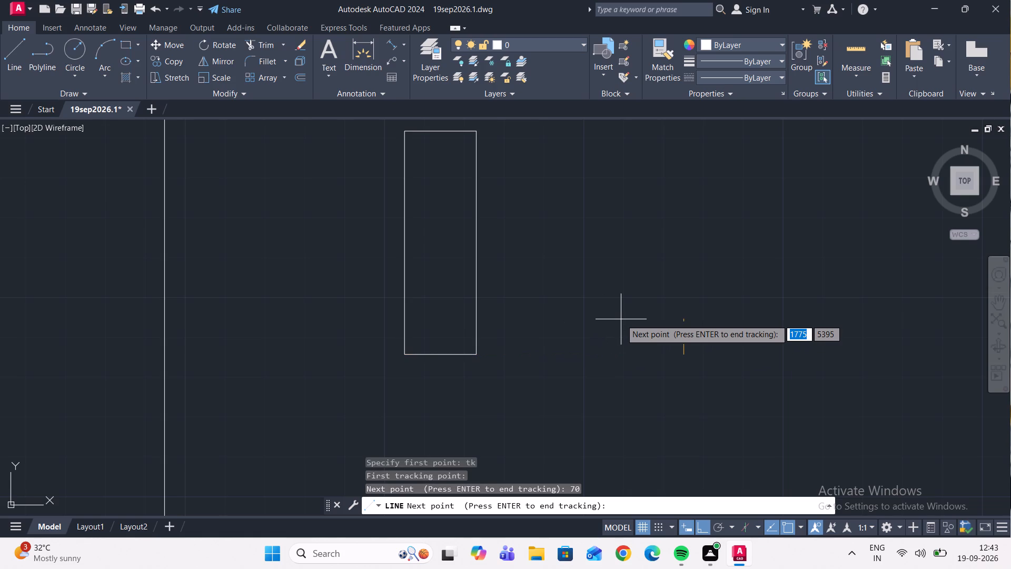
key(Return)
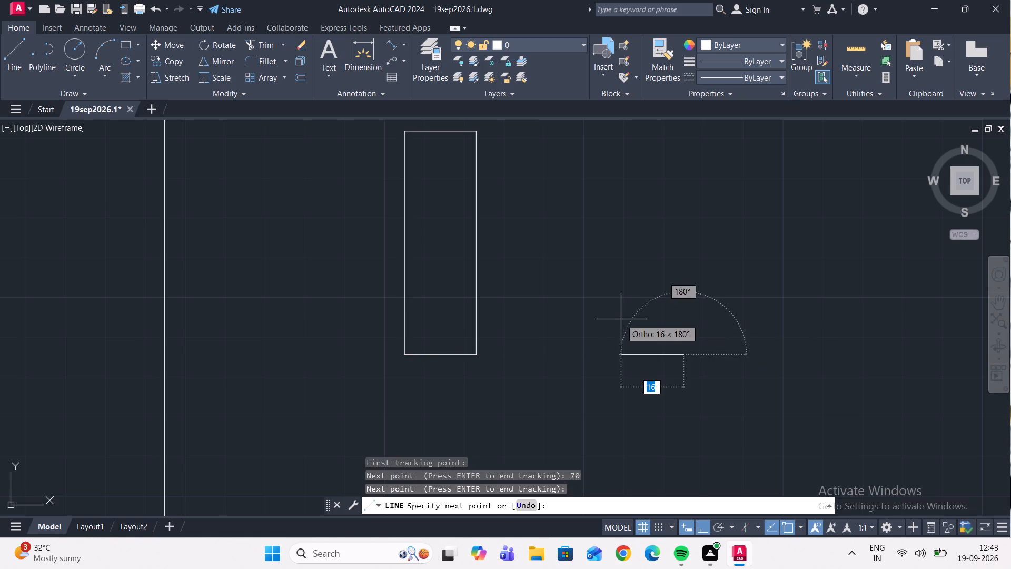
text(18)
key(Return)
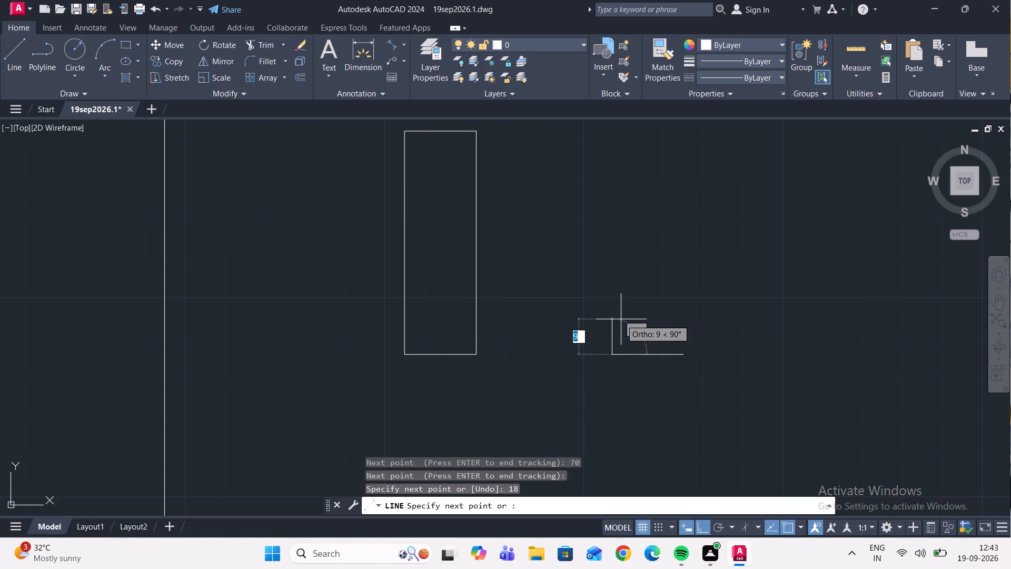
Continue the outline 56 units up from the base line's left end and 18 units across to the right.
middle_drag(621, 328, 553, 369)
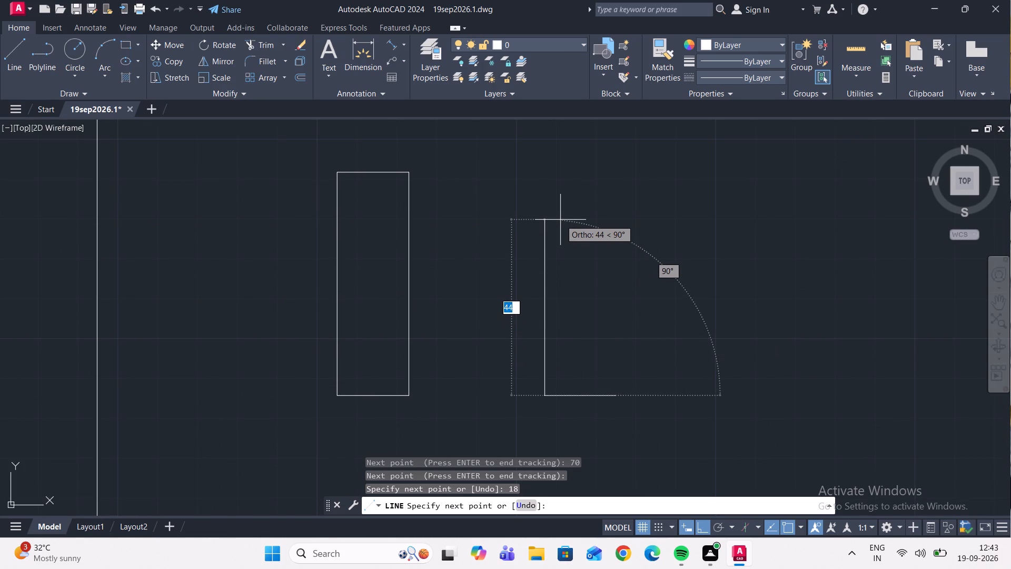
key(5)
key(6)
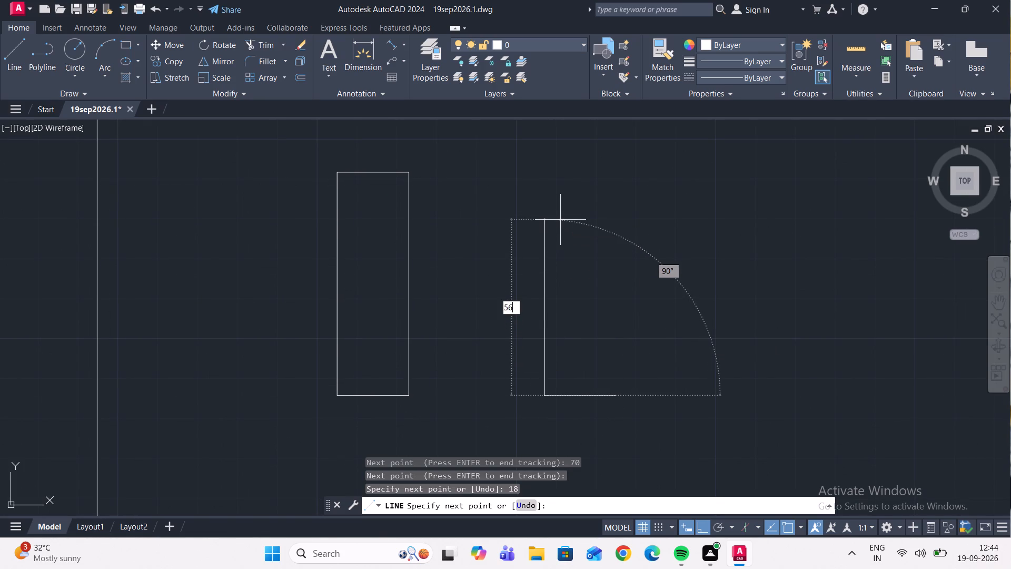
key(Return)
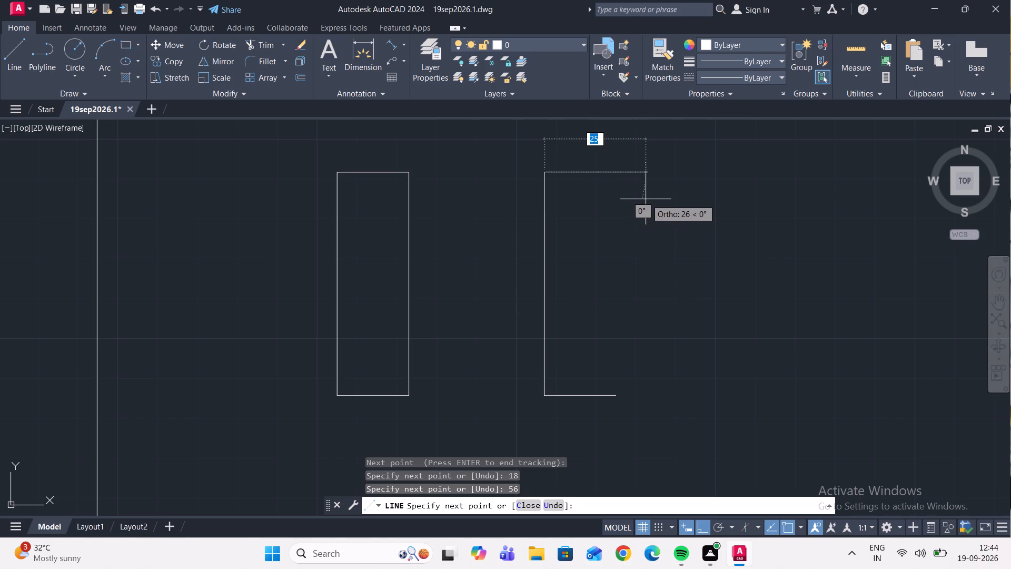
text(18)
key(Return)
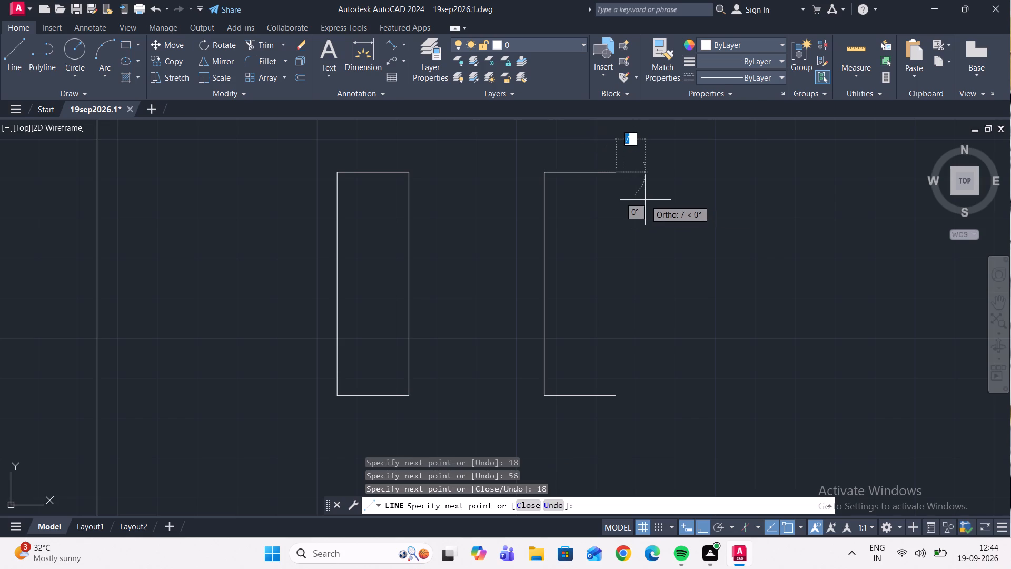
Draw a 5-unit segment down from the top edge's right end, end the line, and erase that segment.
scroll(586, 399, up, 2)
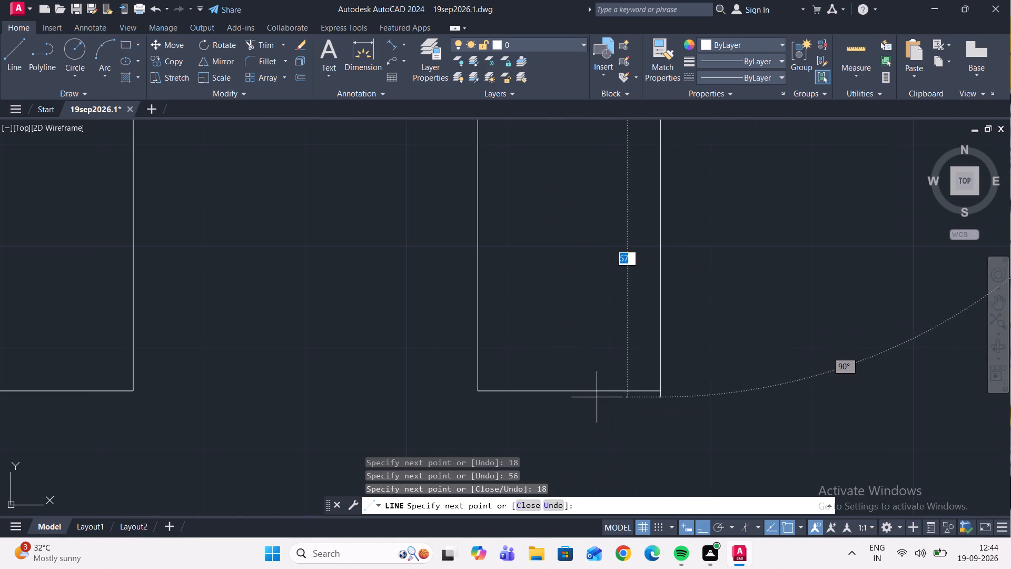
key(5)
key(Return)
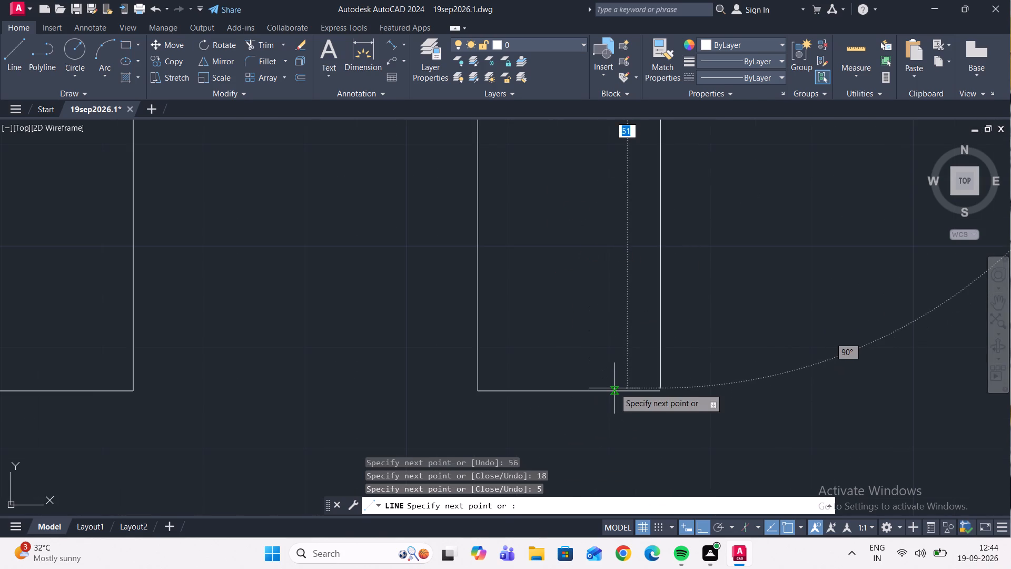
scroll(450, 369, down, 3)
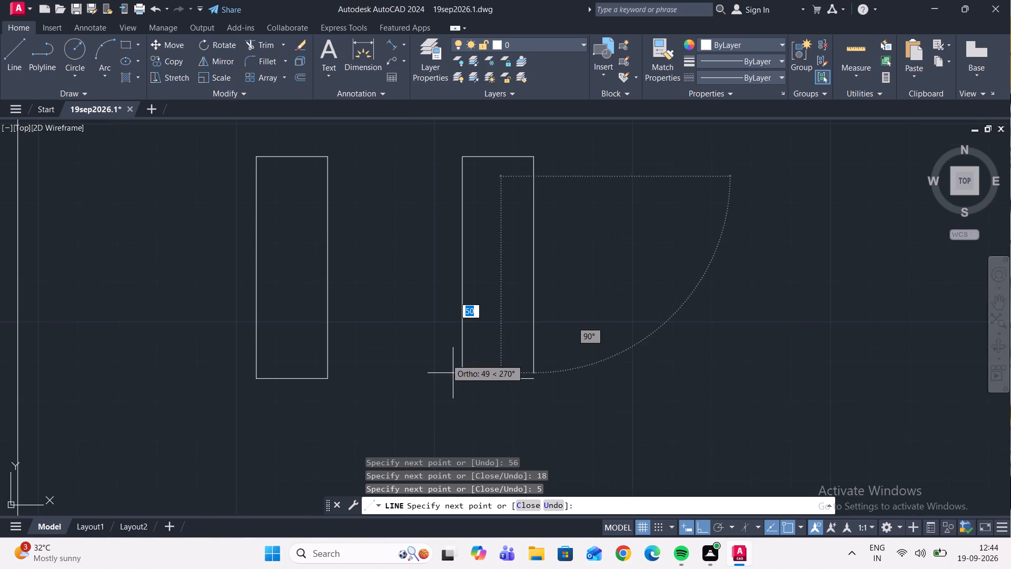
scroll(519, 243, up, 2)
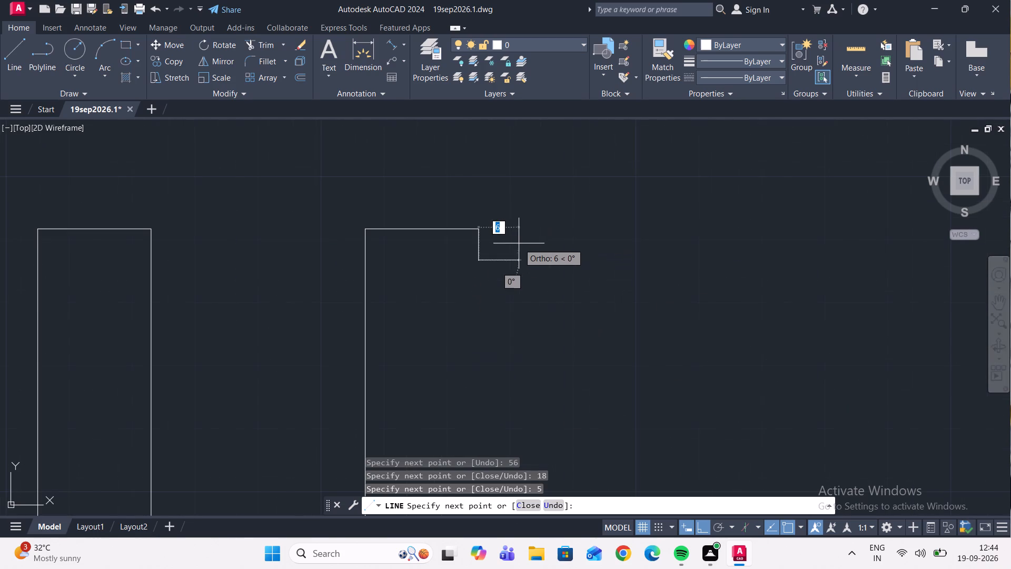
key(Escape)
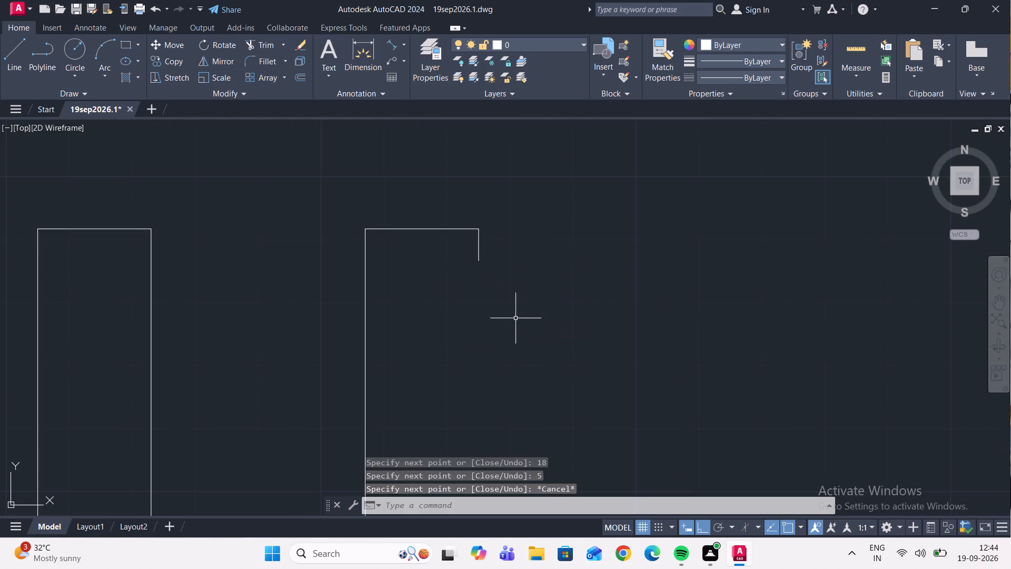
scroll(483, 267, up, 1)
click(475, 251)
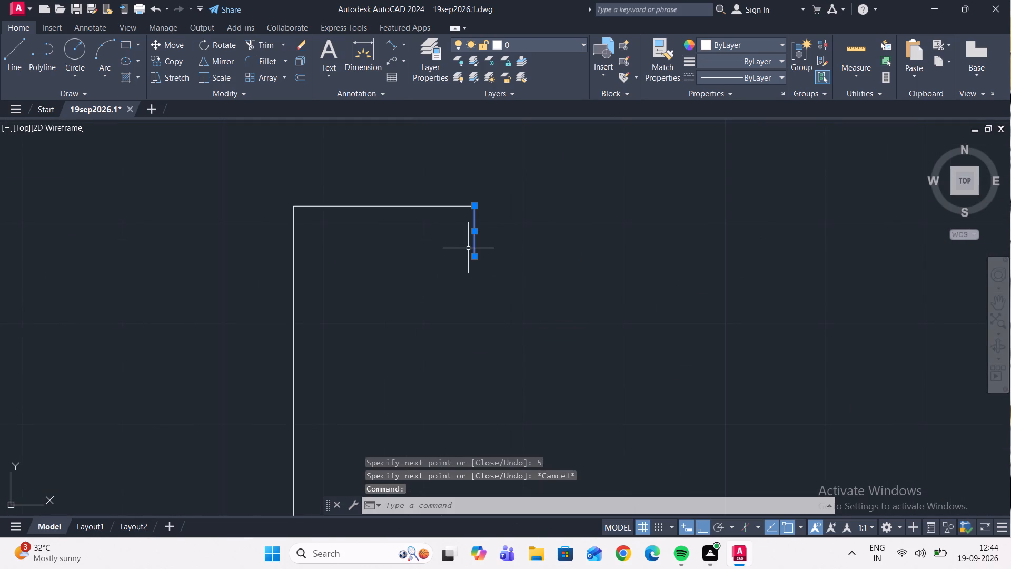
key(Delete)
Close the second rectangle with a vertical line from the top edge's right end down to the base line's right end.
click(13, 46)
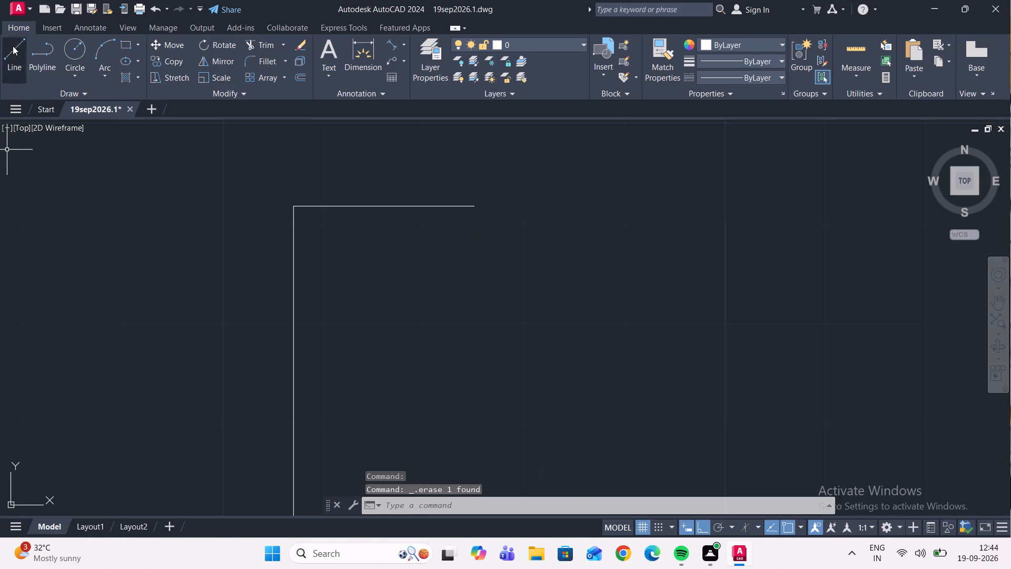
click(473, 208)
scroll(483, 303, down, 3)
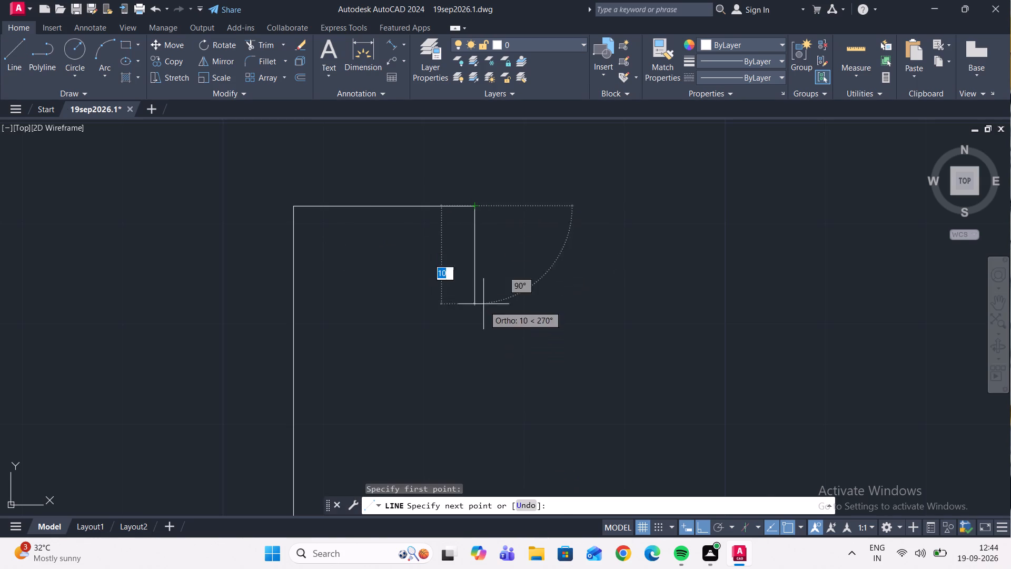
scroll(482, 302, down, 1)
scroll(504, 391, up, 4)
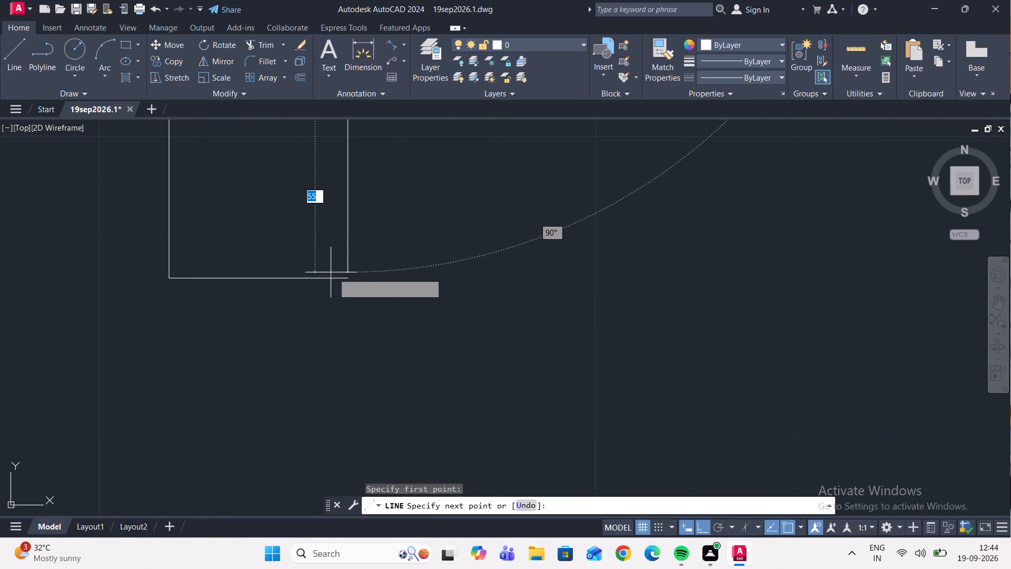
drag(346, 278, 346, 267)
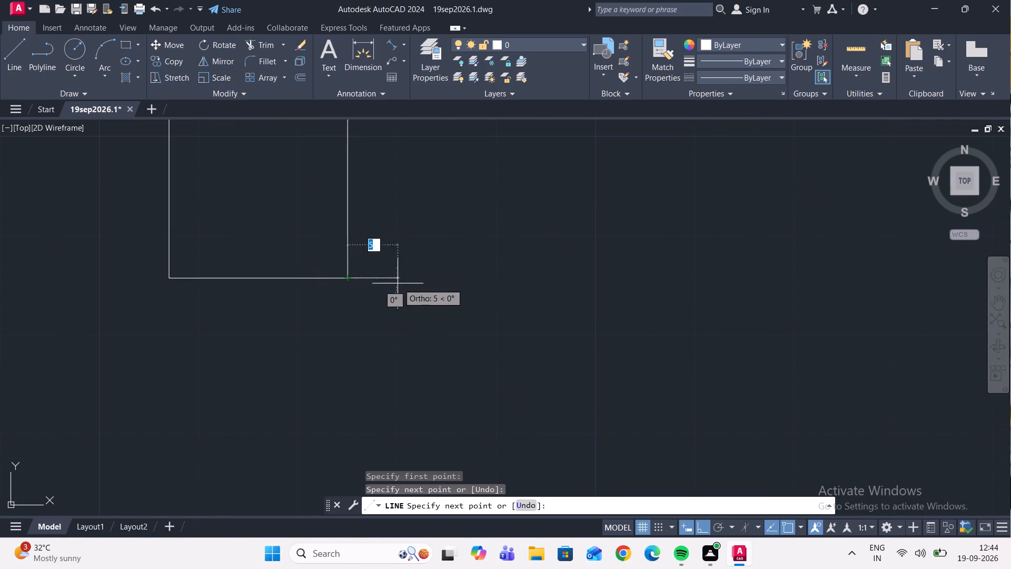
scroll(444, 305, down, 2)
key(Escape)
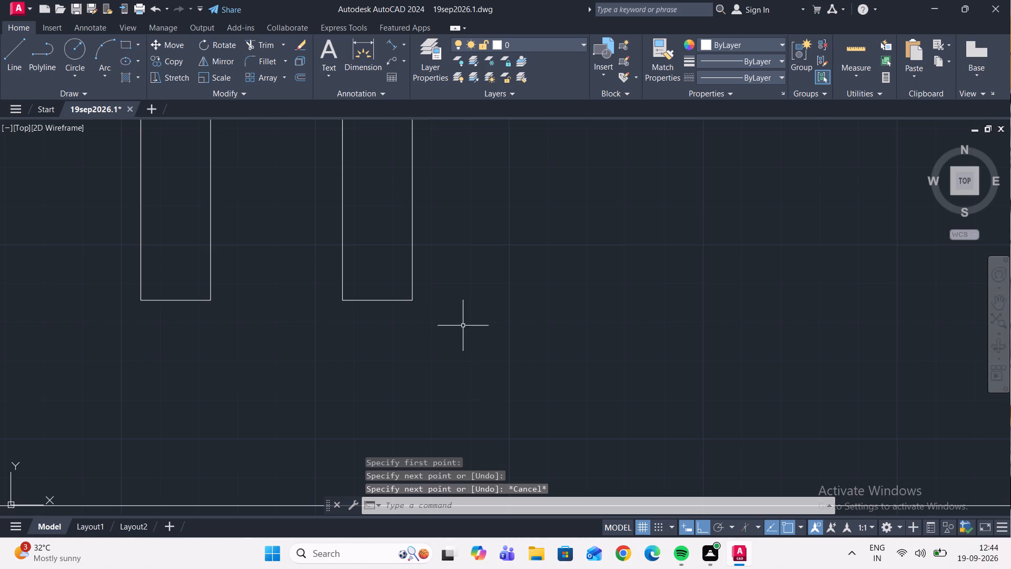
Examine the placement of the two rectangles relative to the dividing lines and the isometric bracket.
middle_drag(441, 230, 457, 341)
scroll(465, 287, down, 1)
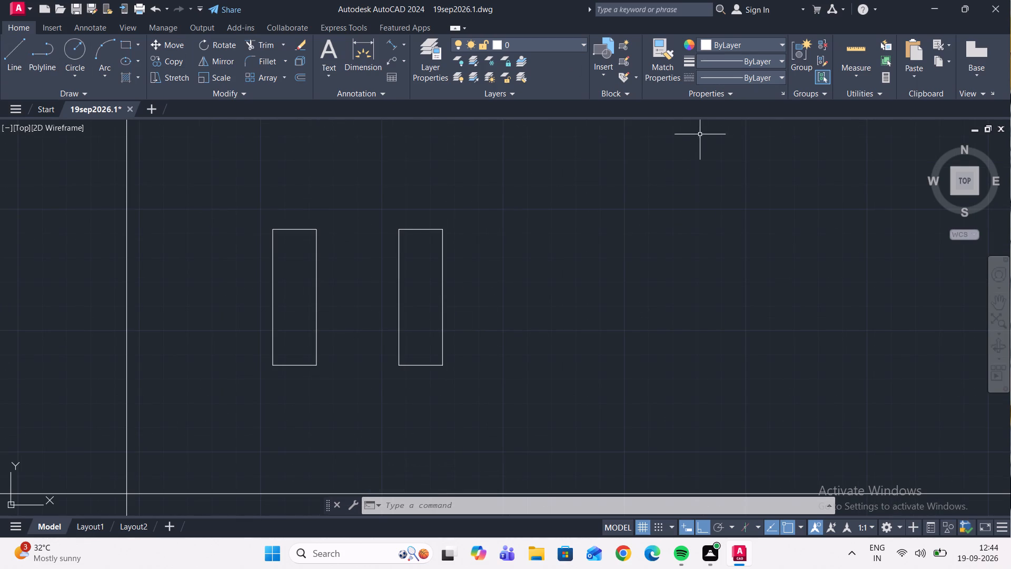
middle_drag(662, 267, 234, 259)
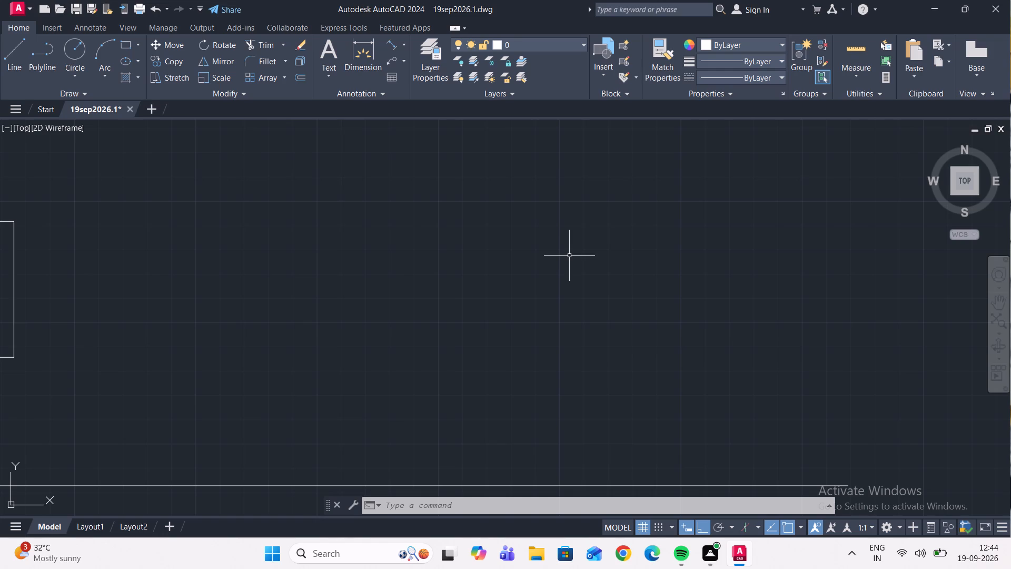
scroll(608, 250, down, 2)
middle_drag(609, 247, 572, 243)
middle_drag(520, 246, 602, 253)
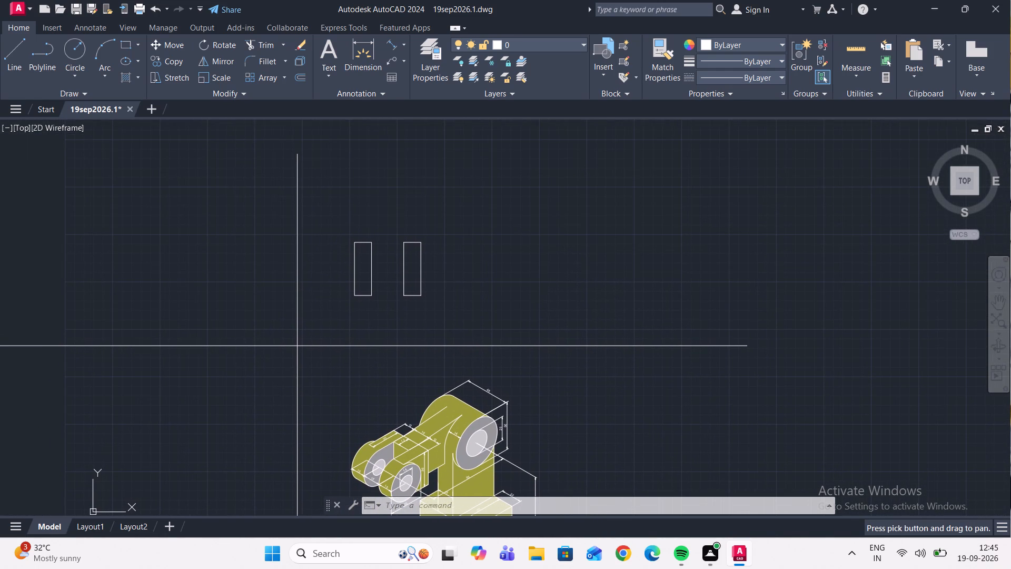
middle_drag(629, 261, 618, 279)
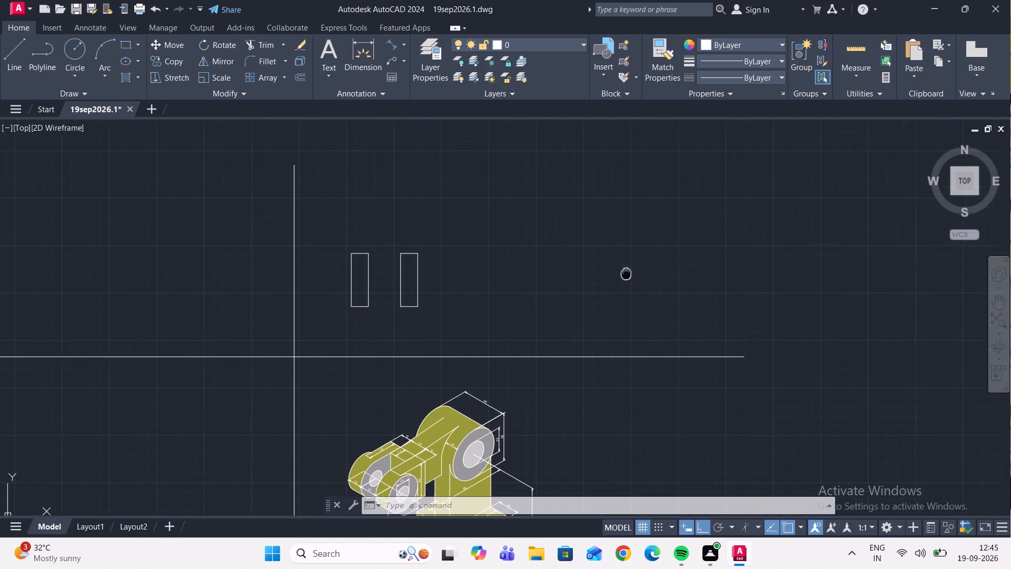
middle_drag(618, 279, 580, 298)
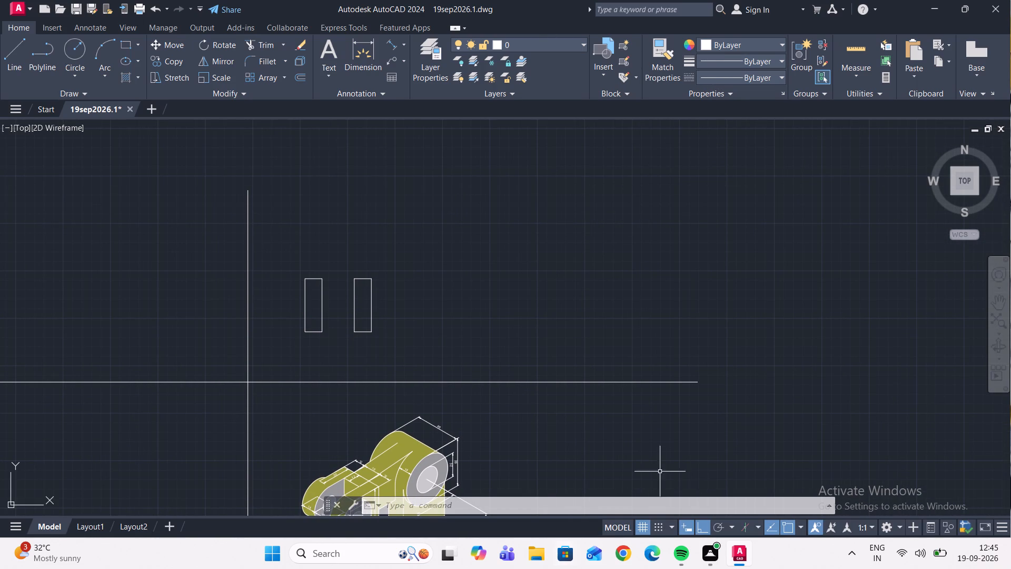
Load the CENTER2 linetype from acadiso.lin into the drawing.
click(771, 80)
click(738, 145)
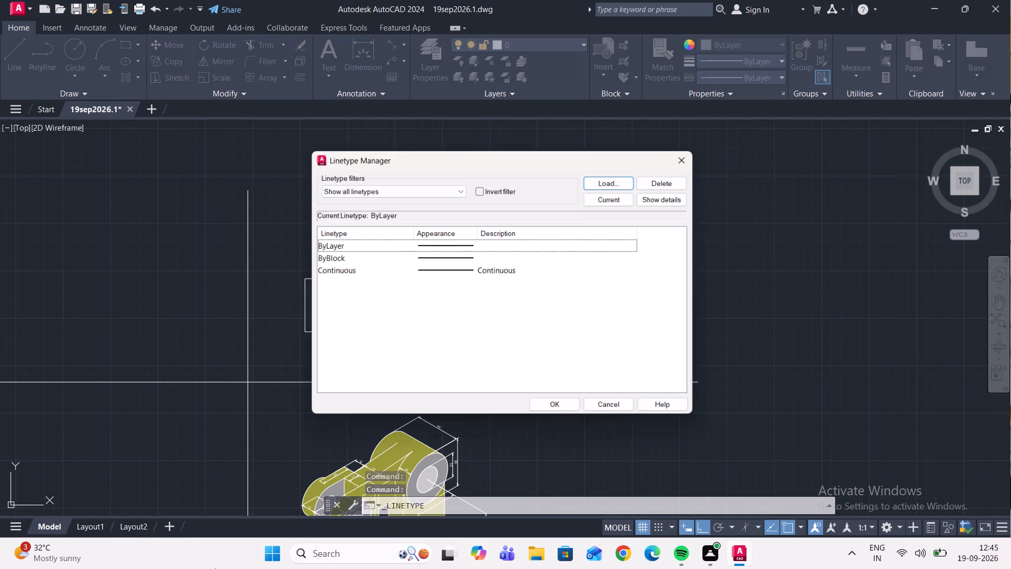
click(606, 184)
scroll(508, 314, down, 7)
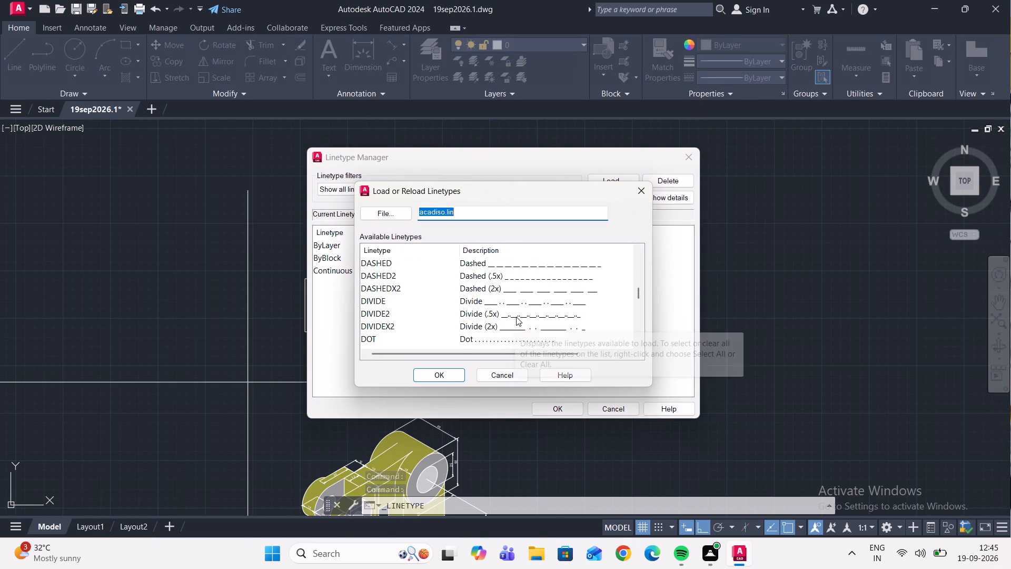
scroll(516, 317, down, 10)
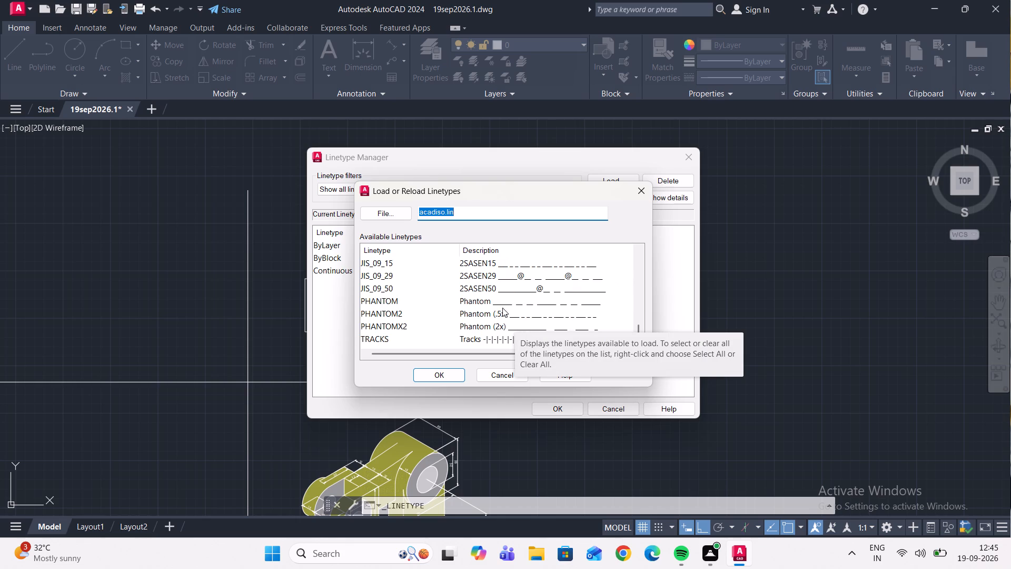
scroll(502, 307, down, 10)
scroll(502, 305, up, 5)
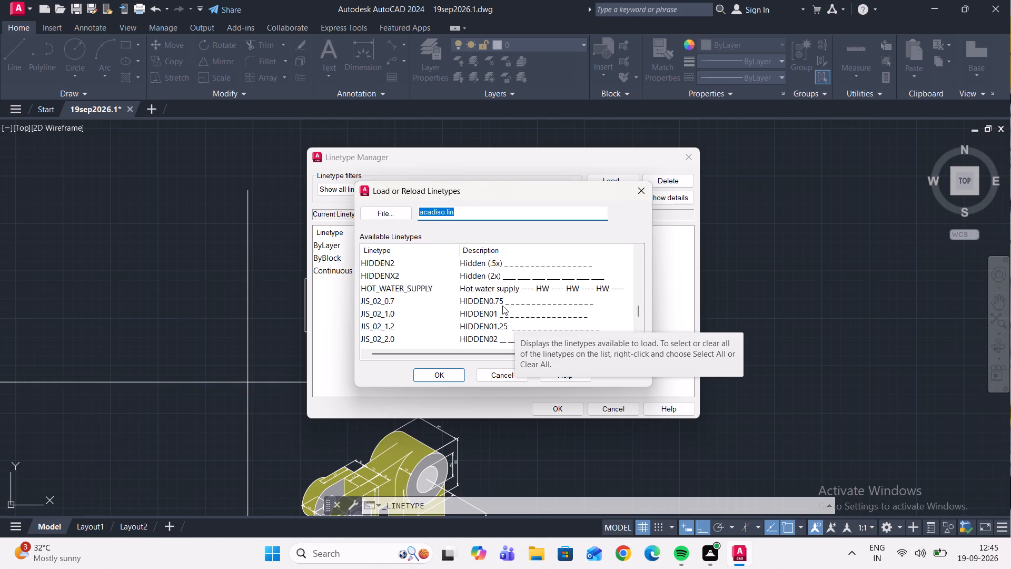
scroll(502, 306, up, 4)
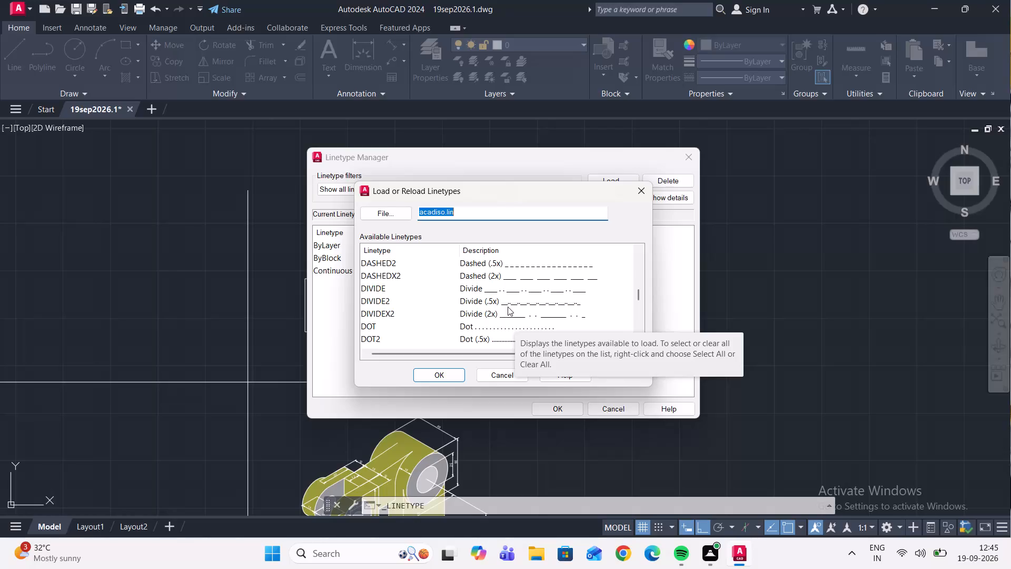
scroll(528, 315, up, 1)
scroll(526, 303, down, 7)
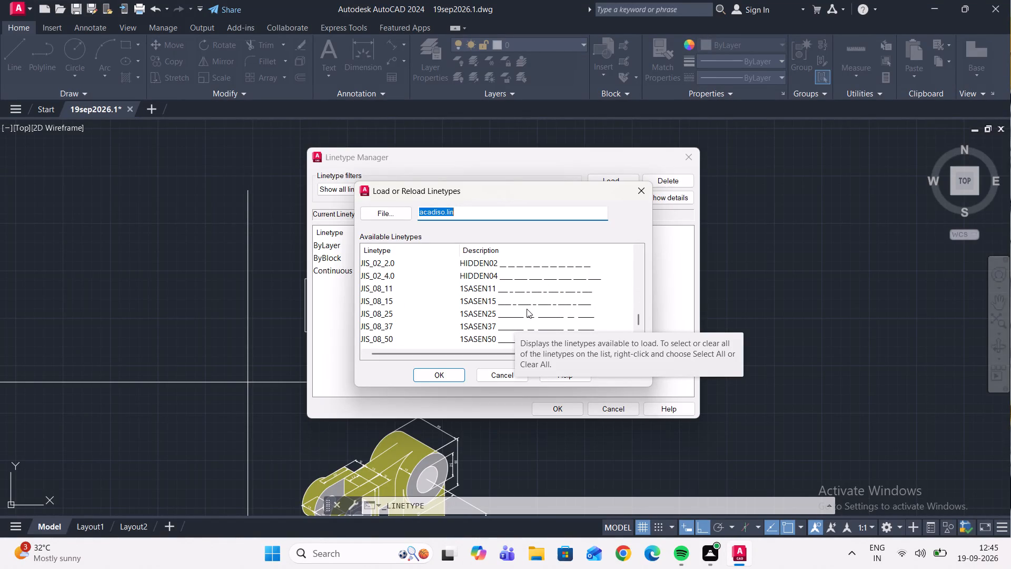
scroll(527, 309, up, 2)
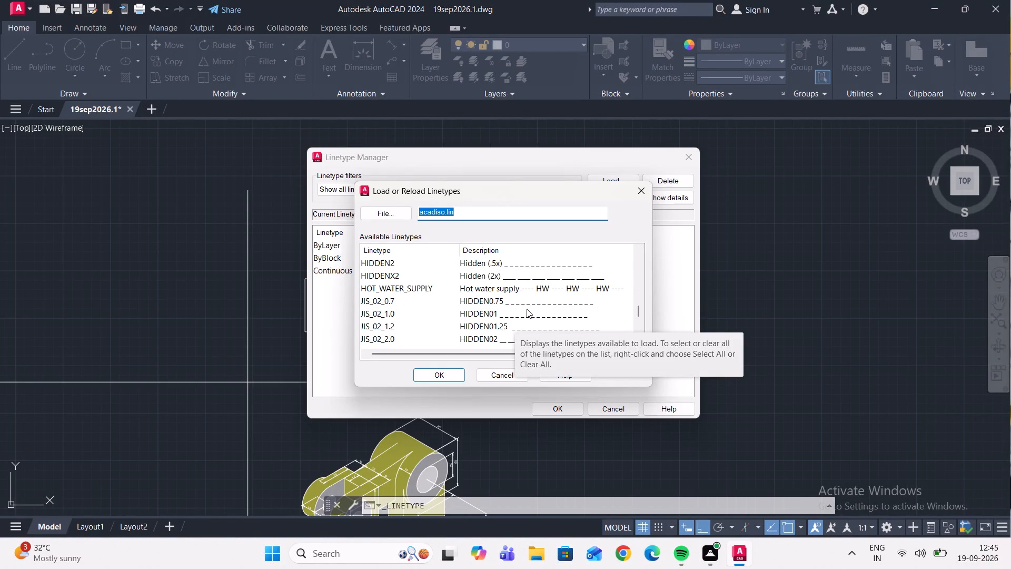
scroll(527, 309, up, 11)
scroll(526, 309, down, 2)
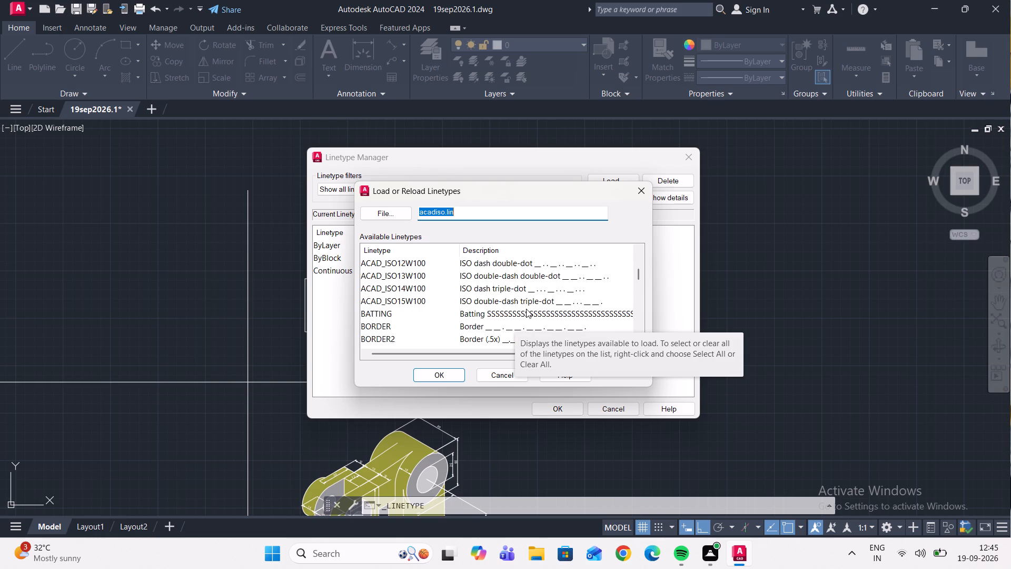
scroll(526, 309, down, 3)
scroll(526, 309, up, 1)
double_click(507, 301)
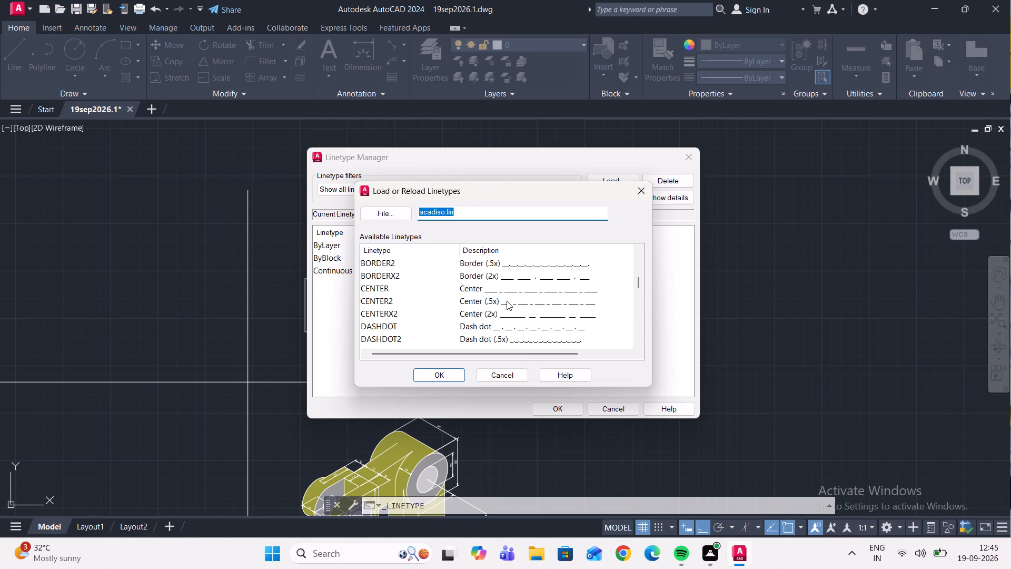
click(562, 401)
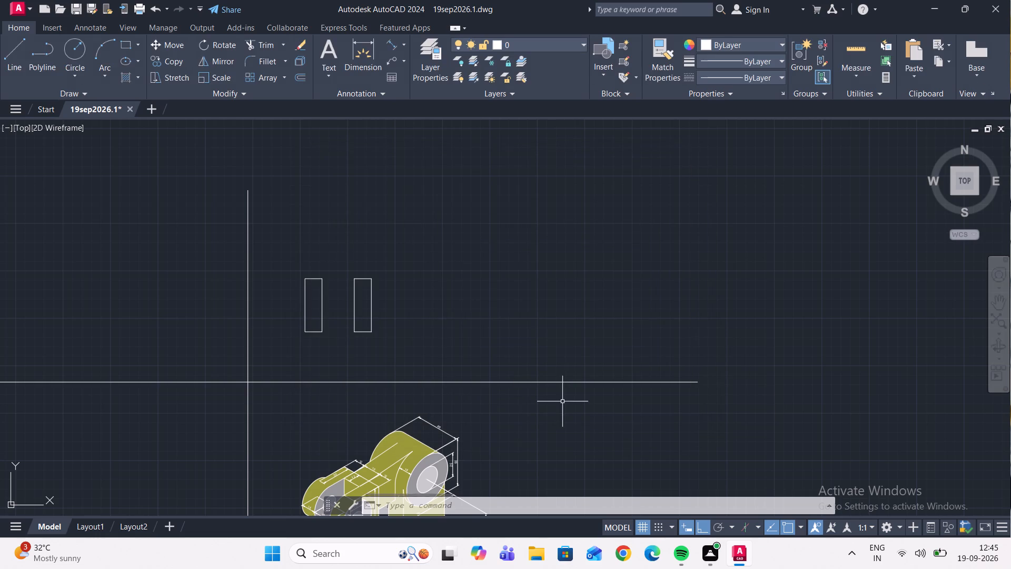
Make CENTER2 the current linetype and draw a horizontal sample line about 226 units long, beyond and above the horizontal dividing line's right end.
click(24, 62)
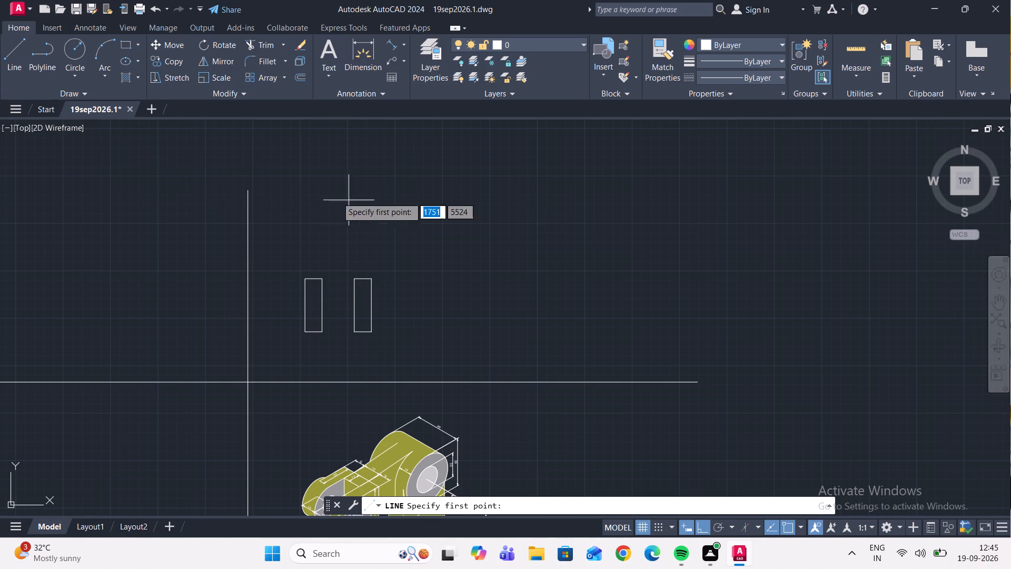
click(777, 80)
click(770, 115)
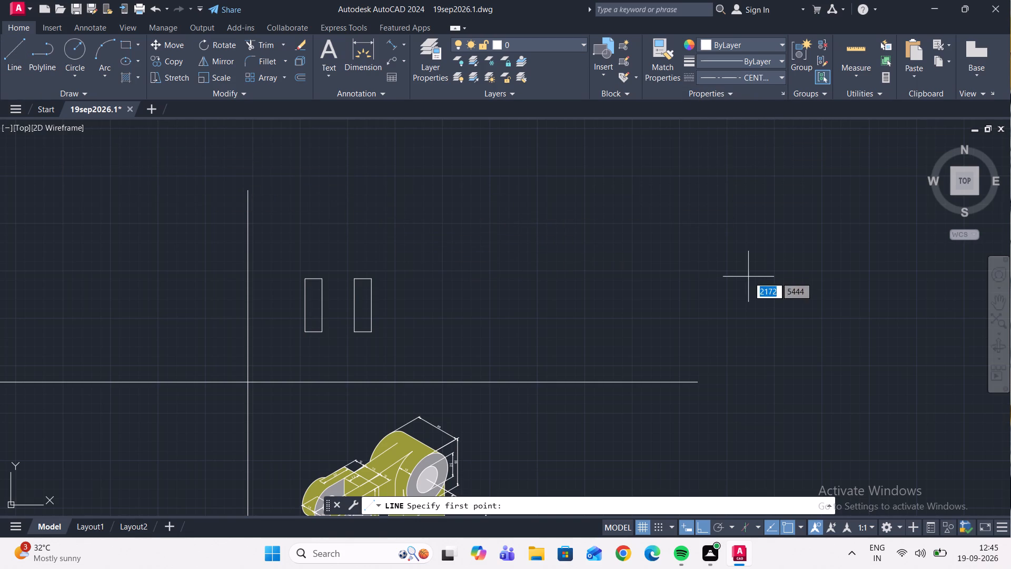
drag(701, 295, 722, 291)
click(916, 319)
scroll(810, 312, up, 2)
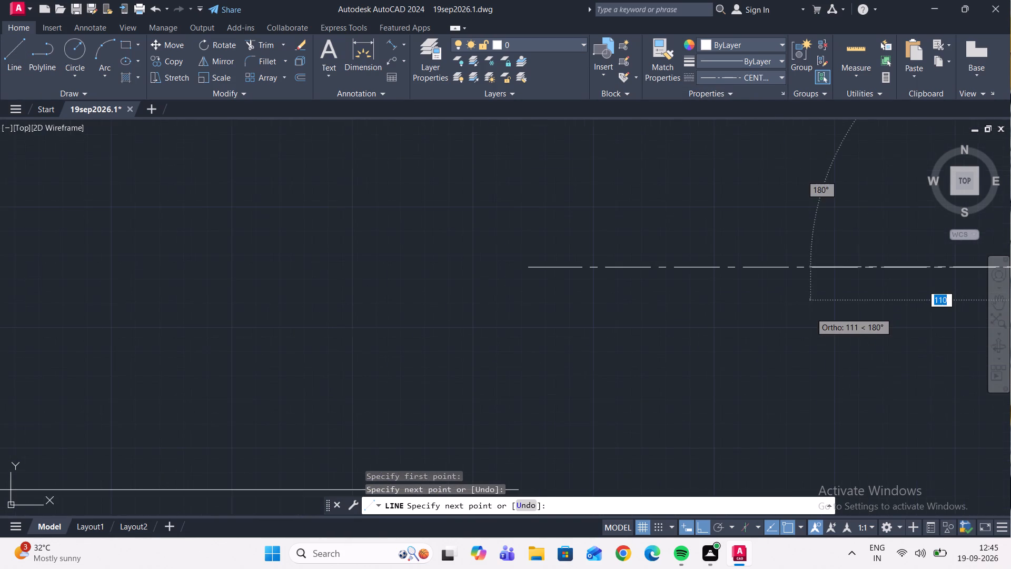
key(Escape)
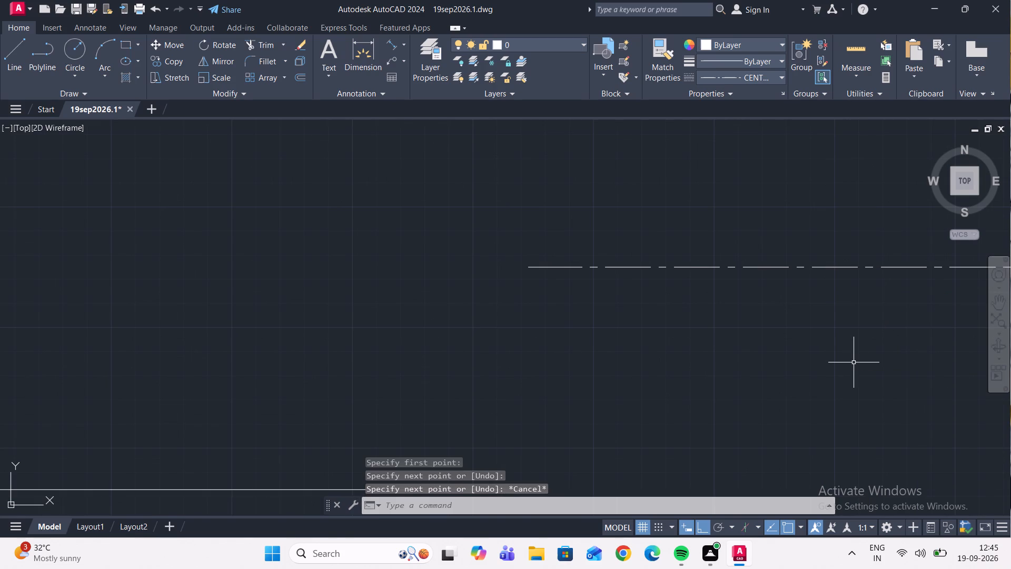
Set the linetype scale of the horizontal sample line to 0.5.
drag(837, 382, 830, 376)
click(571, 199)
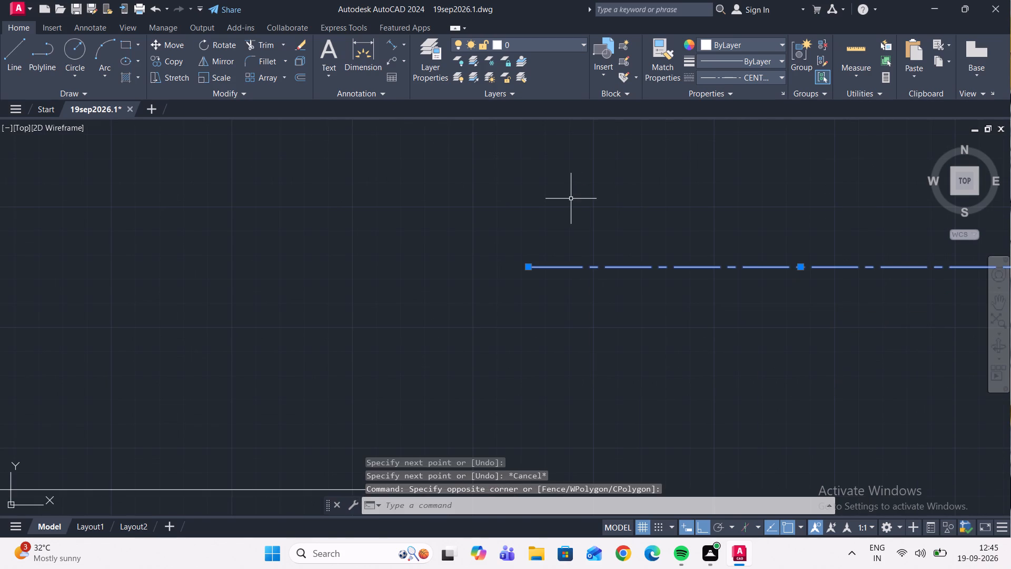
key(ctrl+1)
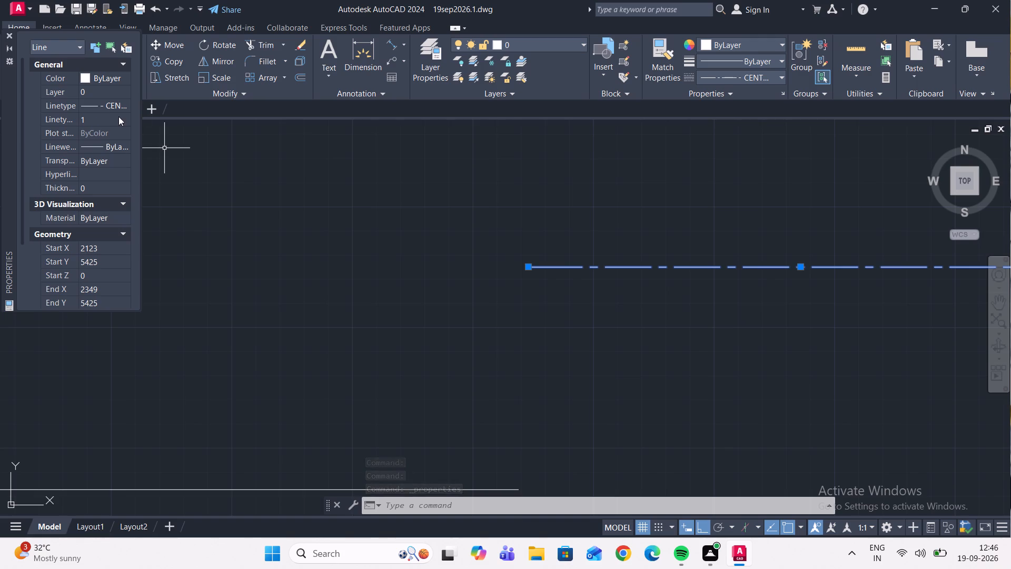
click(99, 114)
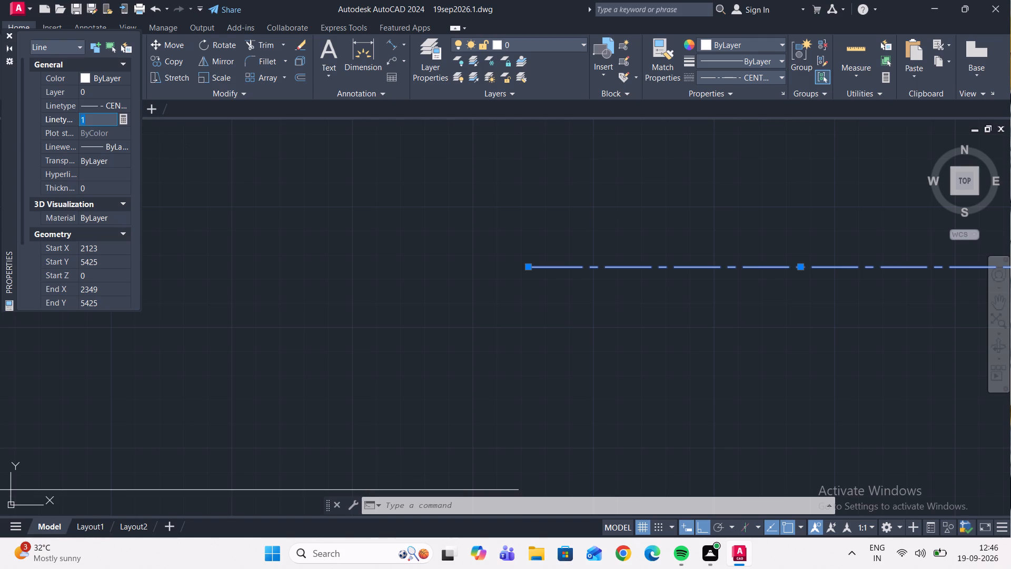
text(0.5)
key(Return)
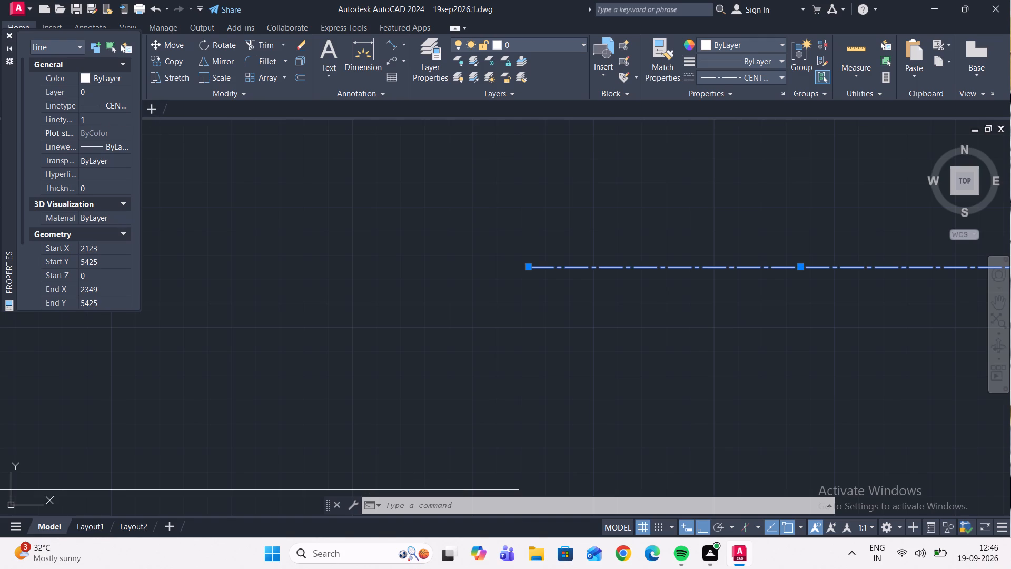
click(113, 117)
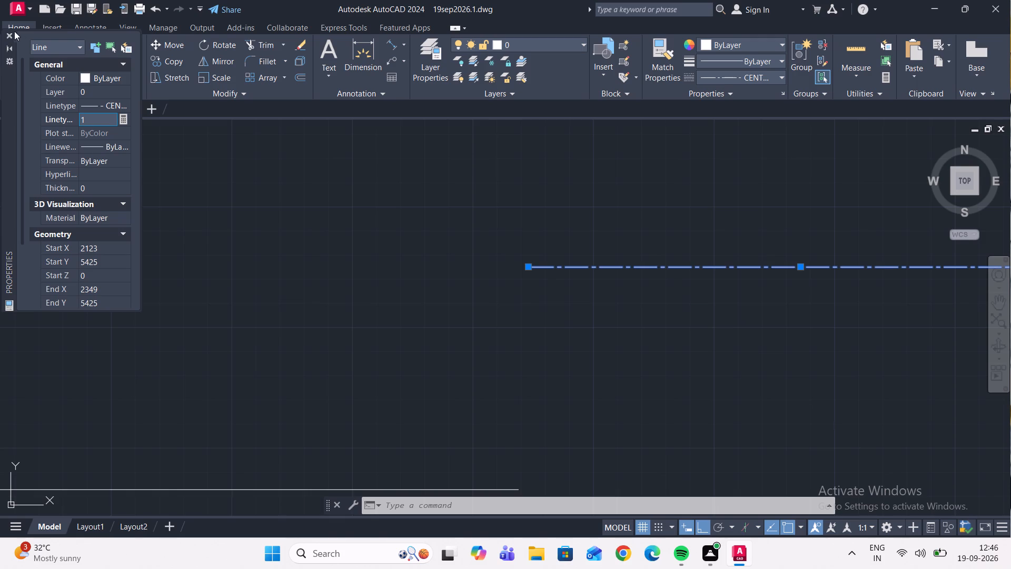
click(9, 33)
scroll(308, 155, down, 3)
scroll(363, 164, up, 3)
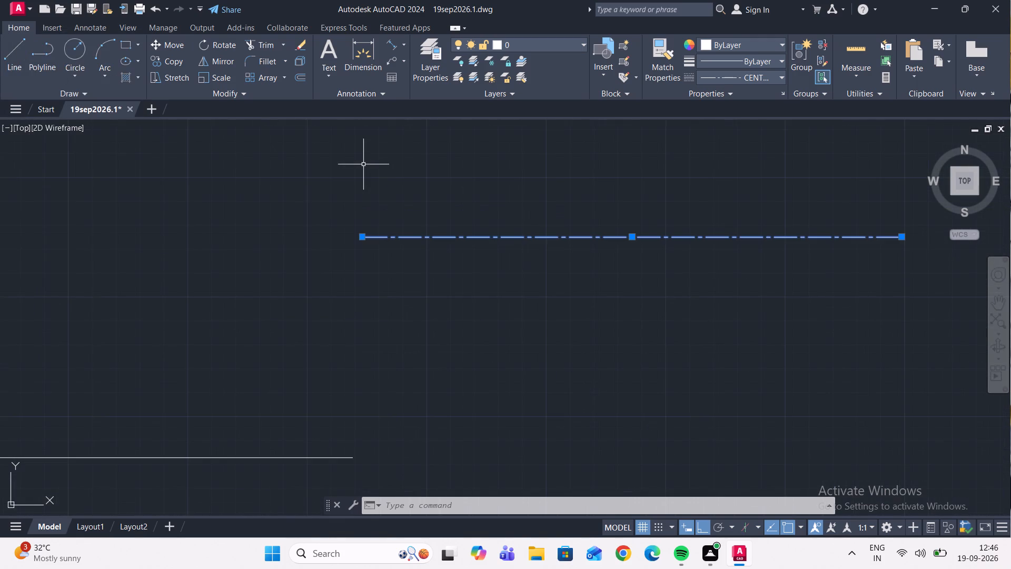
key(Escape)
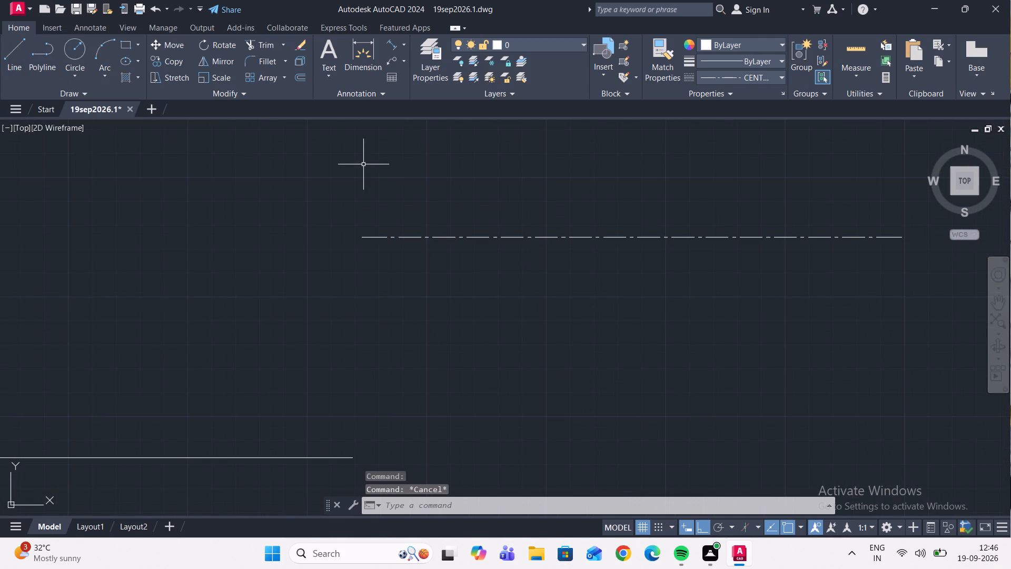
Draw a horizontal centre line through the mid-height of both rectangles, extending past their outer sides.
scroll(363, 166, down, 2)
scroll(386, 185, up, 3)
scroll(430, 218, down, 2)
middle_drag(379, 201, 386, 212)
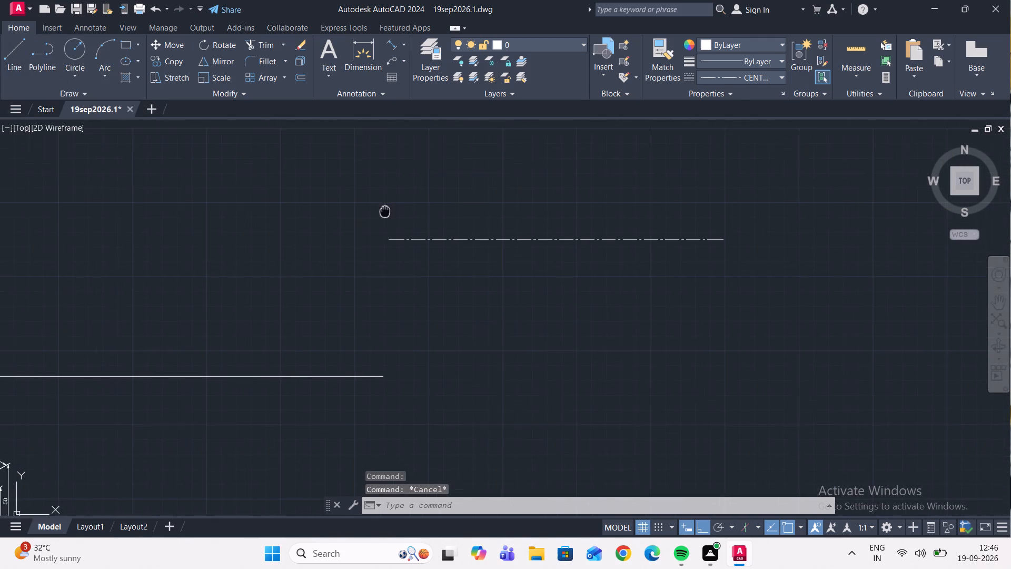
middle_drag(386, 212, 443, 217)
middle_drag(324, 235, 442, 263)
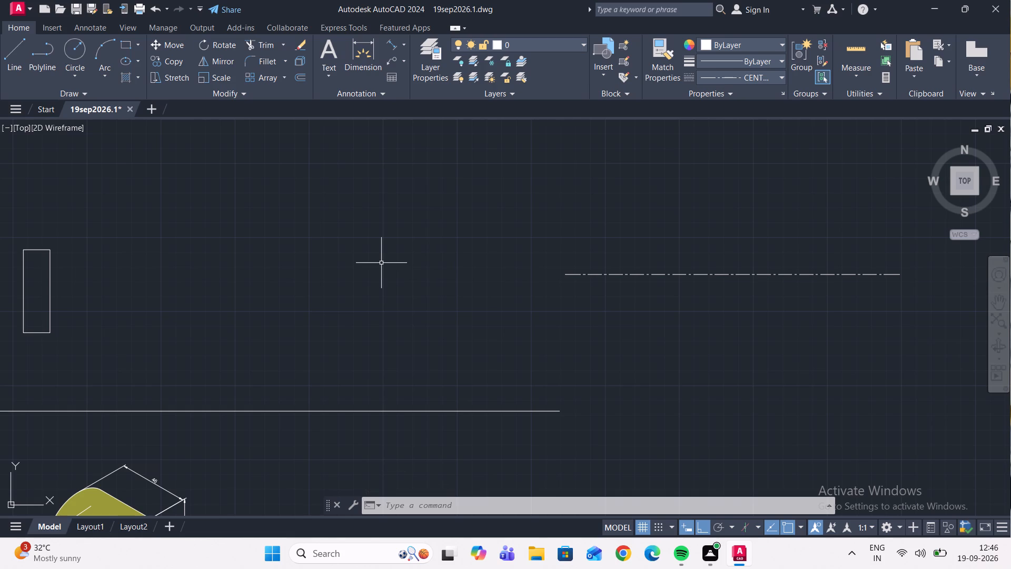
scroll(419, 266, down, 3)
scroll(362, 268, up, 1)
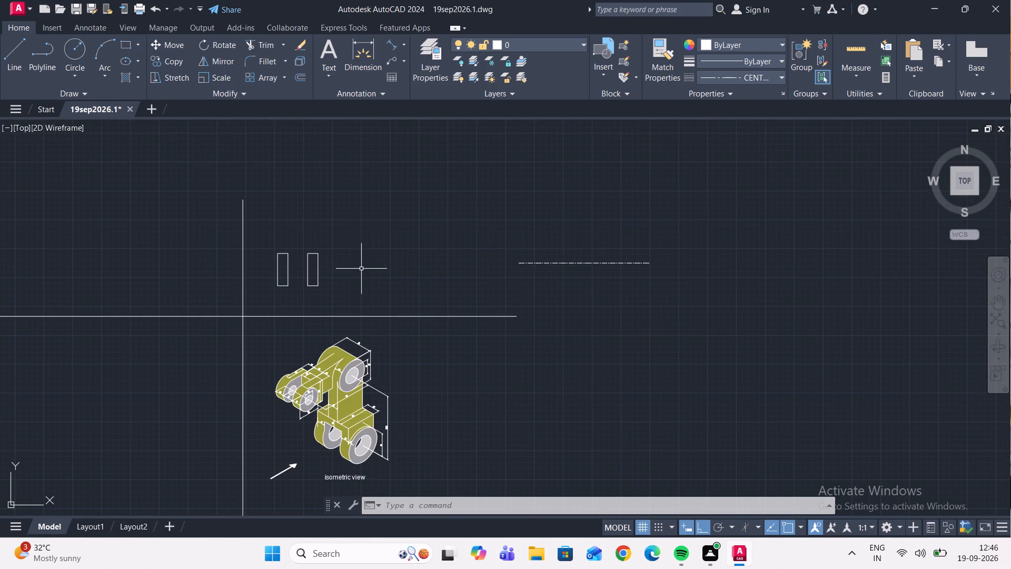
middle_drag(499, 252, 561, 258)
scroll(622, 297, up, 1)
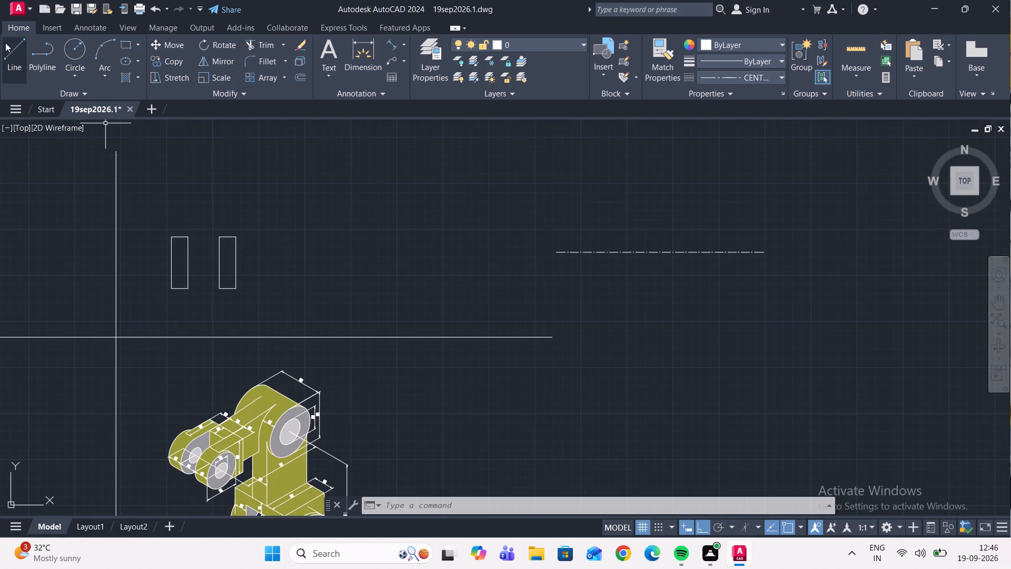
click(9, 50)
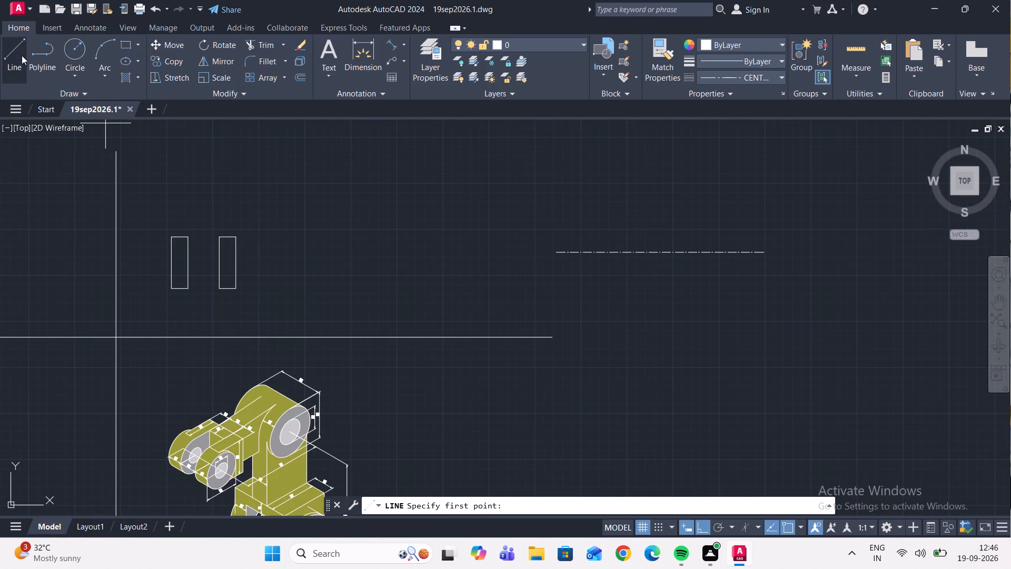
scroll(171, 286, up, 2)
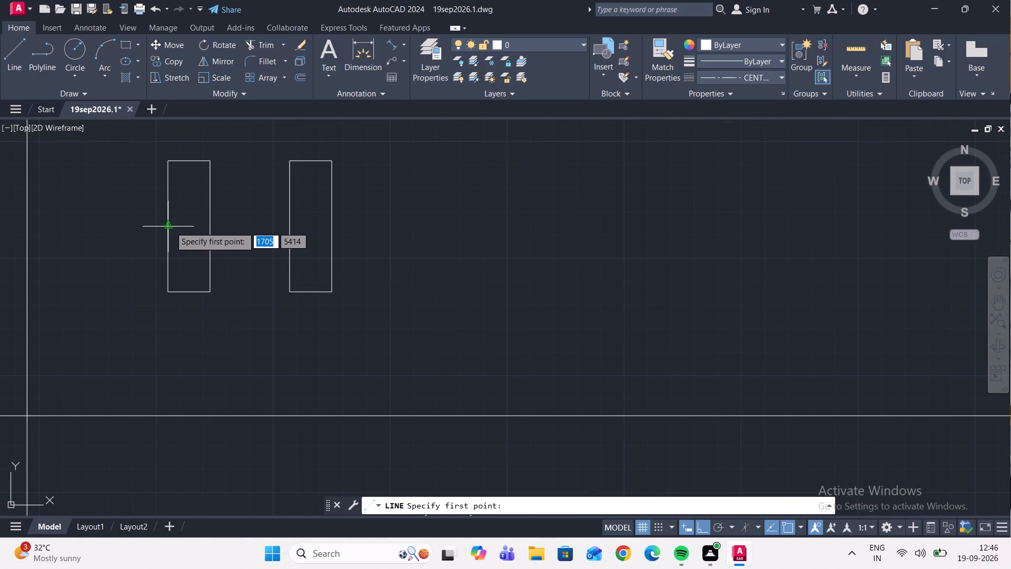
click(127, 228)
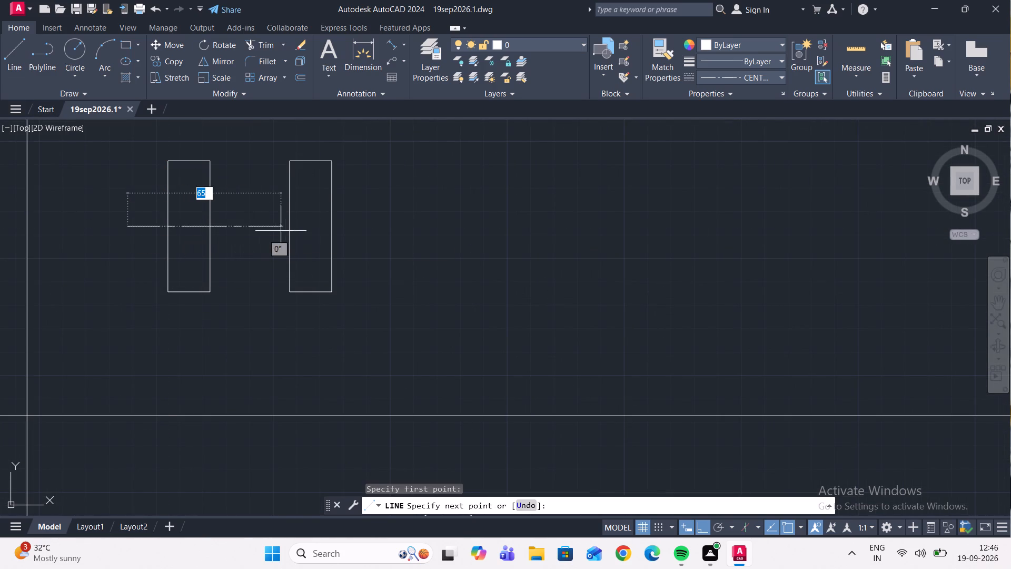
click(384, 224)
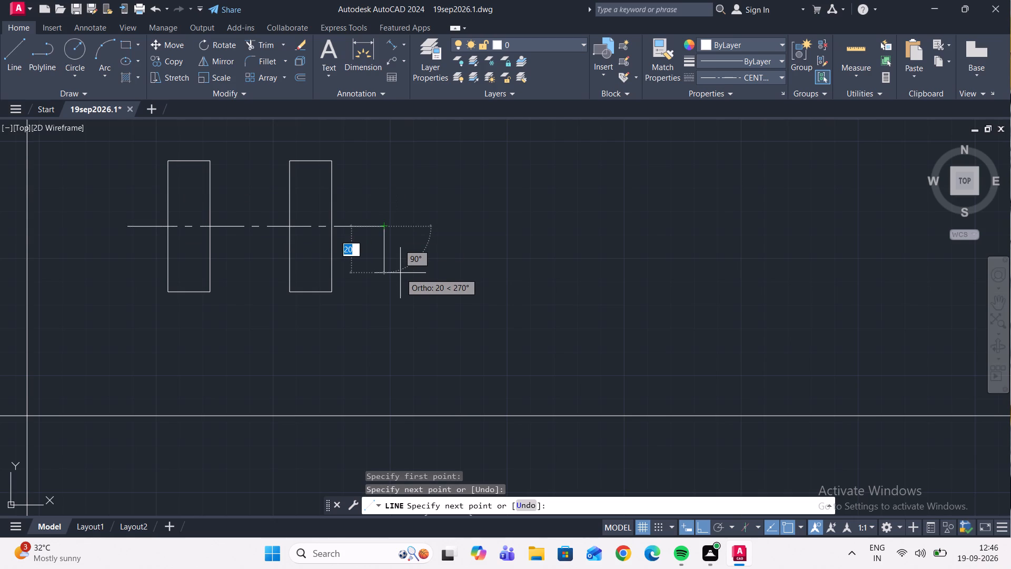
key(Escape)
Match the properties of the horizontal sample line onto the centre line through the two rectangles.
scroll(391, 277, down, 3)
middle_drag(442, 234, 442, 238)
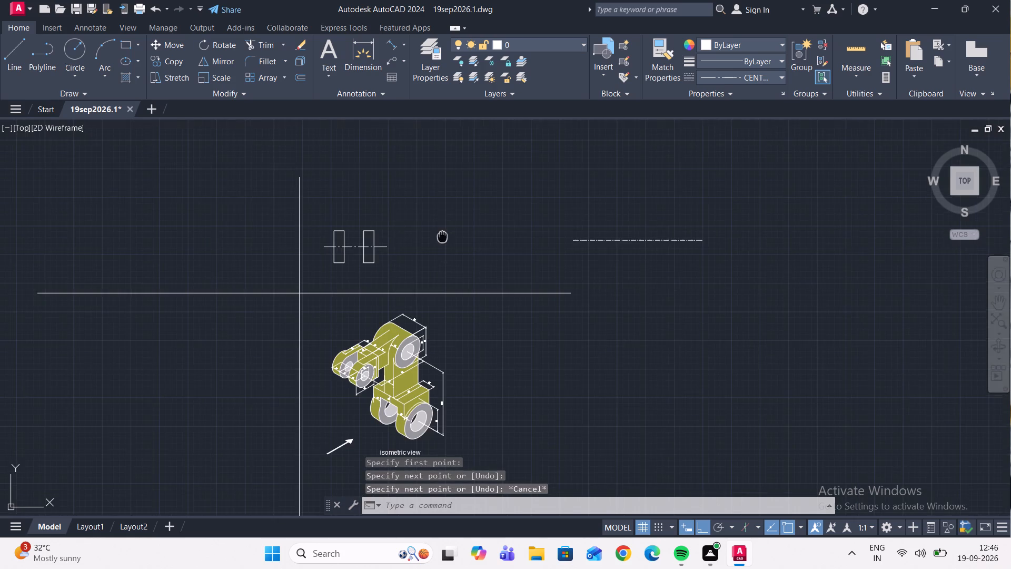
middle_drag(442, 238, 417, 238)
scroll(508, 259, up, 1)
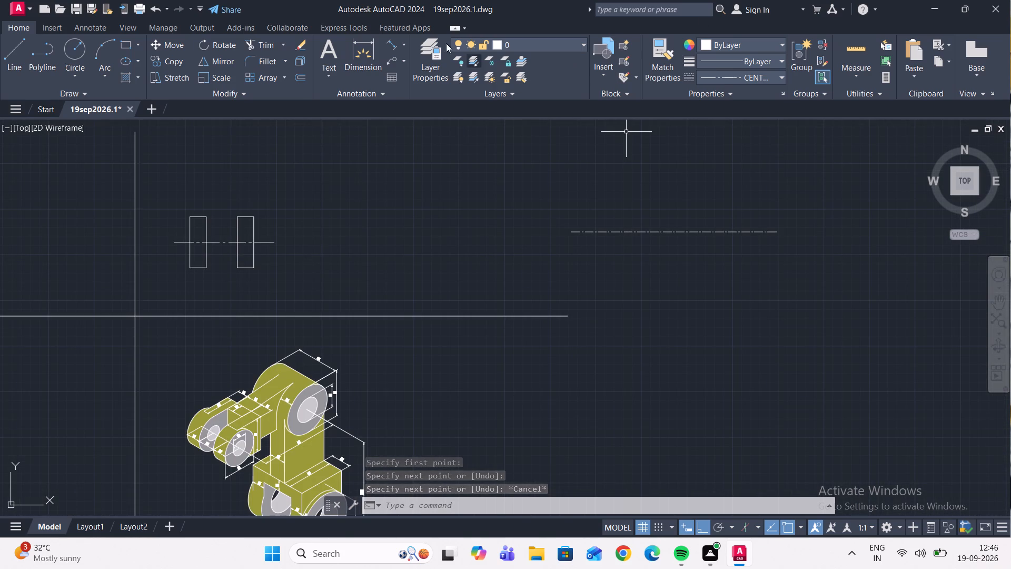
click(670, 51)
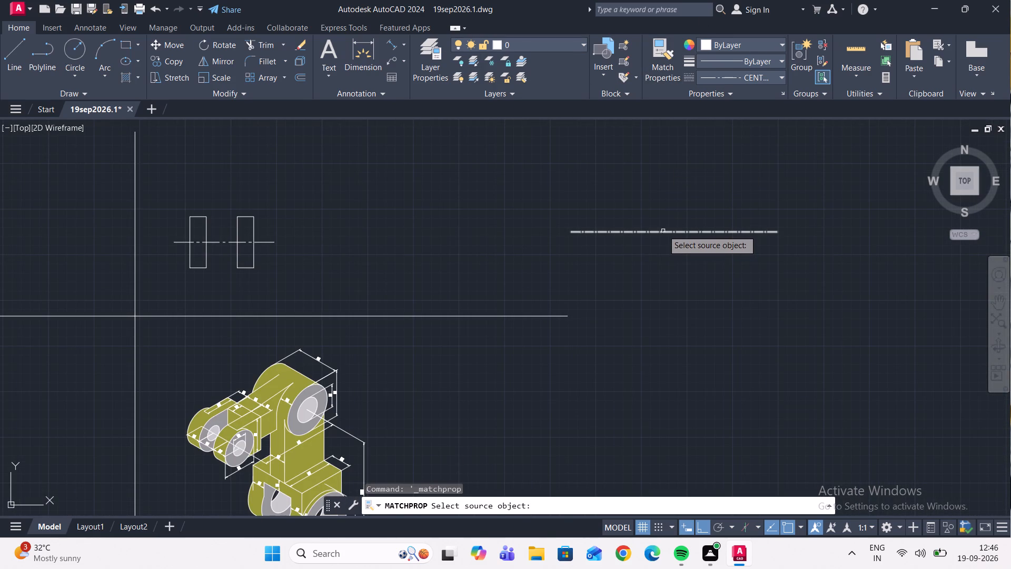
click(664, 231)
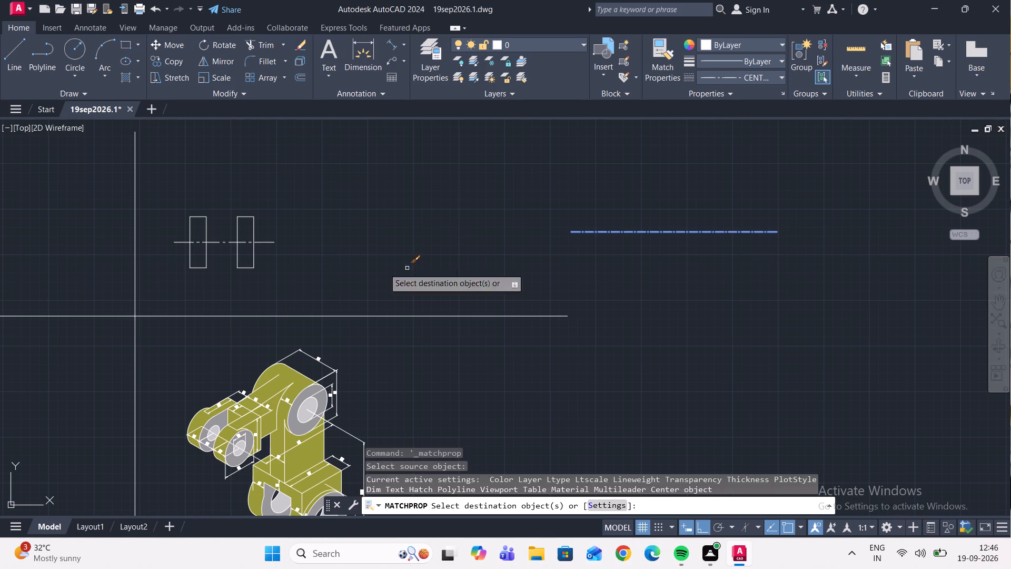
click(221, 241)
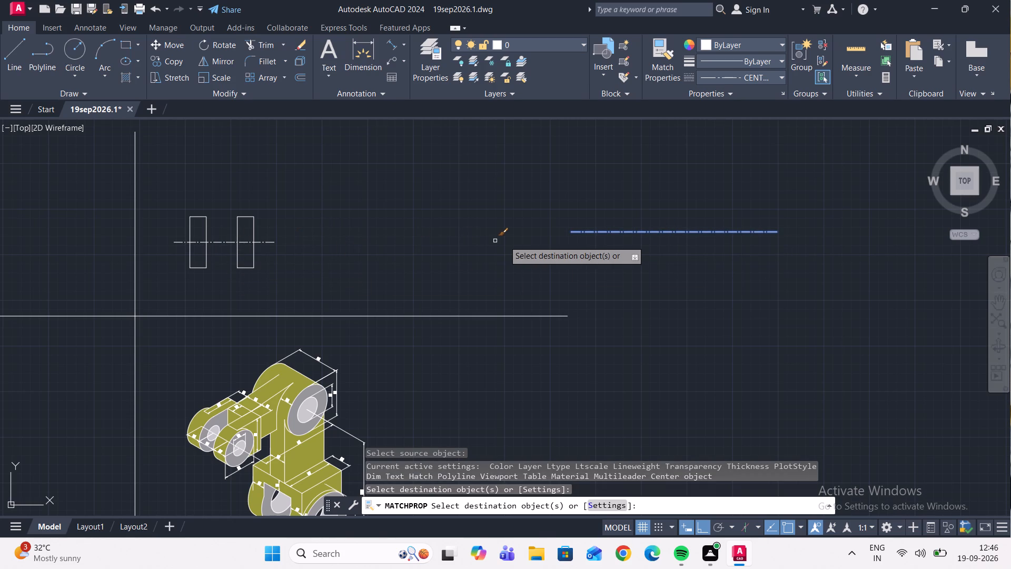
key(Escape)
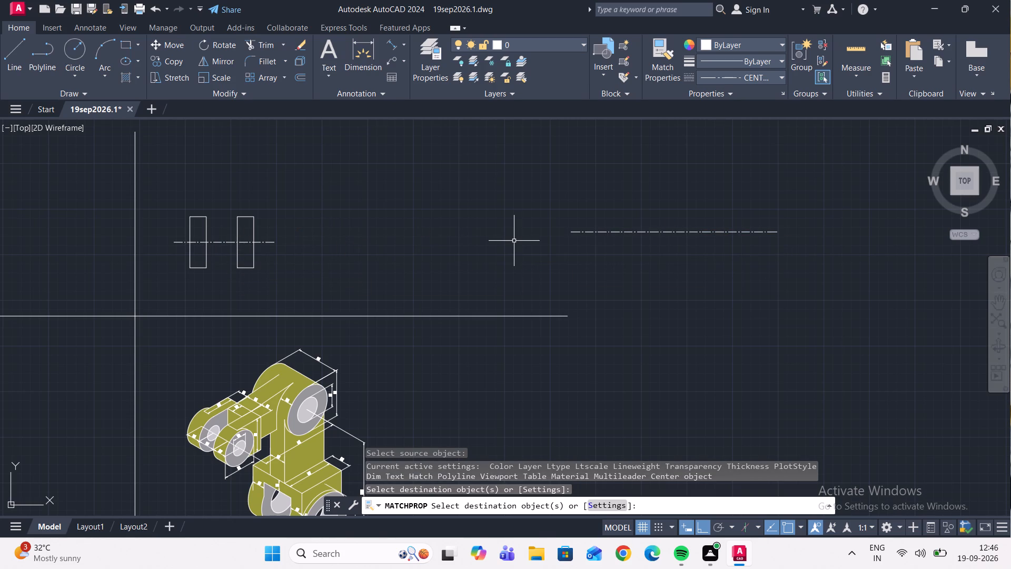
Delete the horizontal CENTER2 sample line beyond and above the horizontal dividing line's right end.
click(666, 258)
drag(659, 247, 651, 237)
click(567, 199)
click(626, 260)
drag(642, 282, 633, 269)
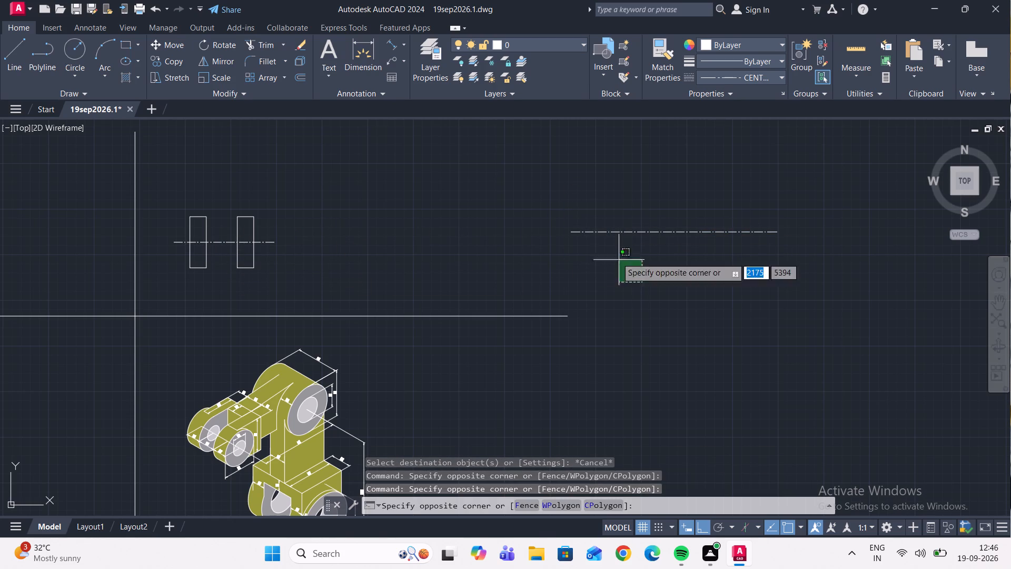
click(547, 223)
key(Delete)
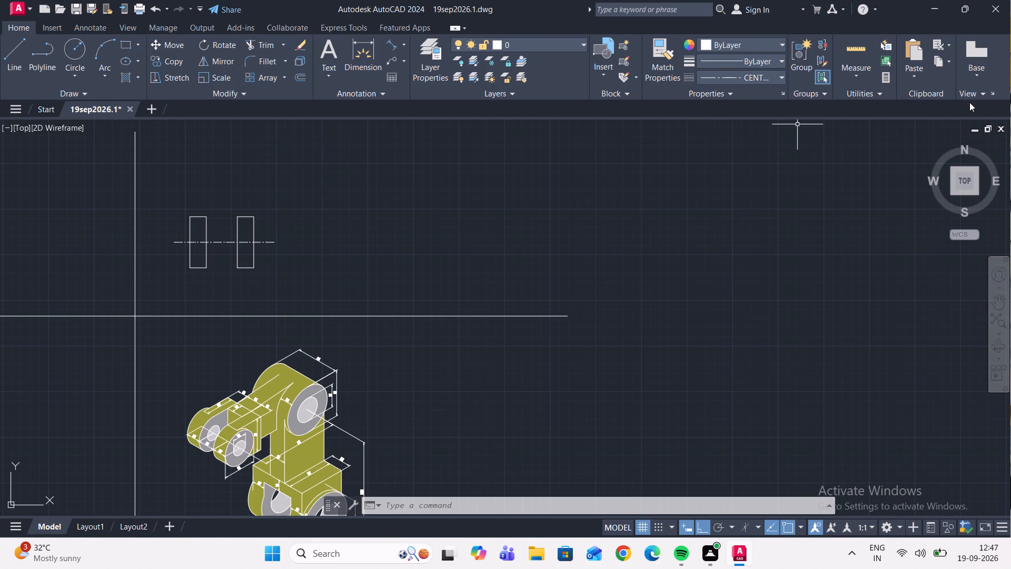
Draw a 62-unit horizontal line leftward along the rectangles' centre line, starting 4 units inside the right rectangle's outer side.
middle_drag(543, 220, 678, 212)
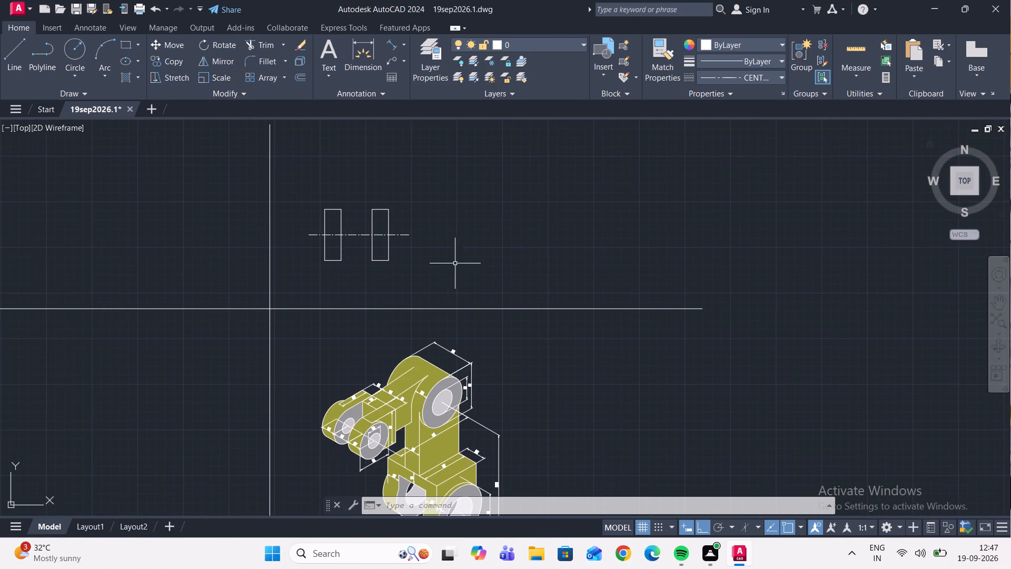
scroll(453, 254, up, 1)
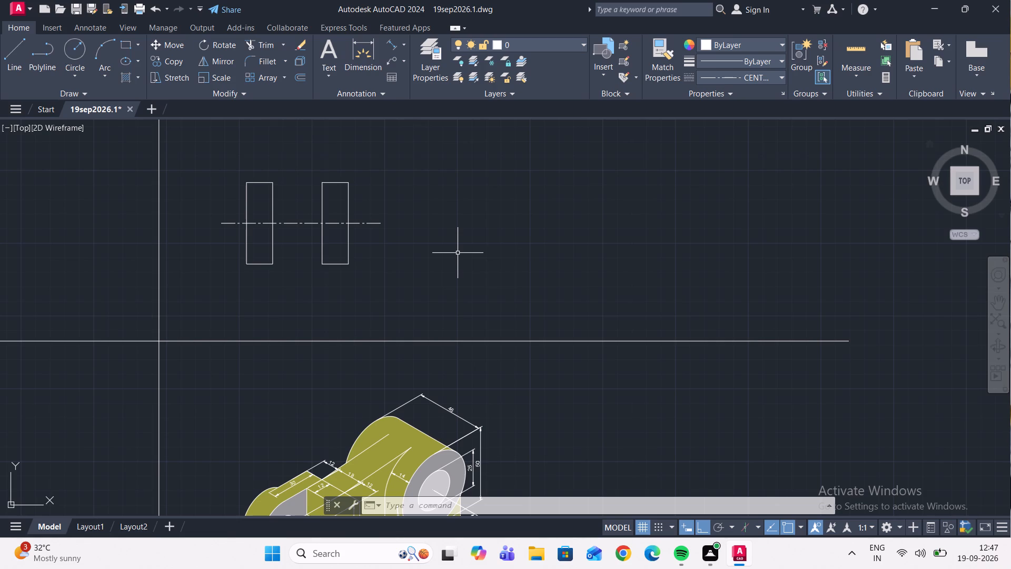
middle_drag(419, 231, 495, 269)
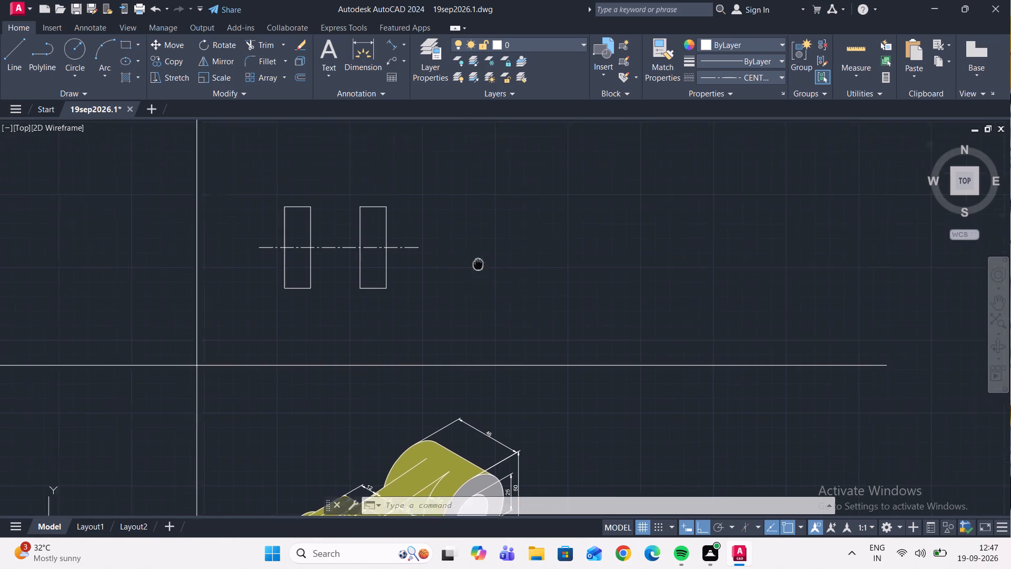
middle_drag(495, 269, 529, 278)
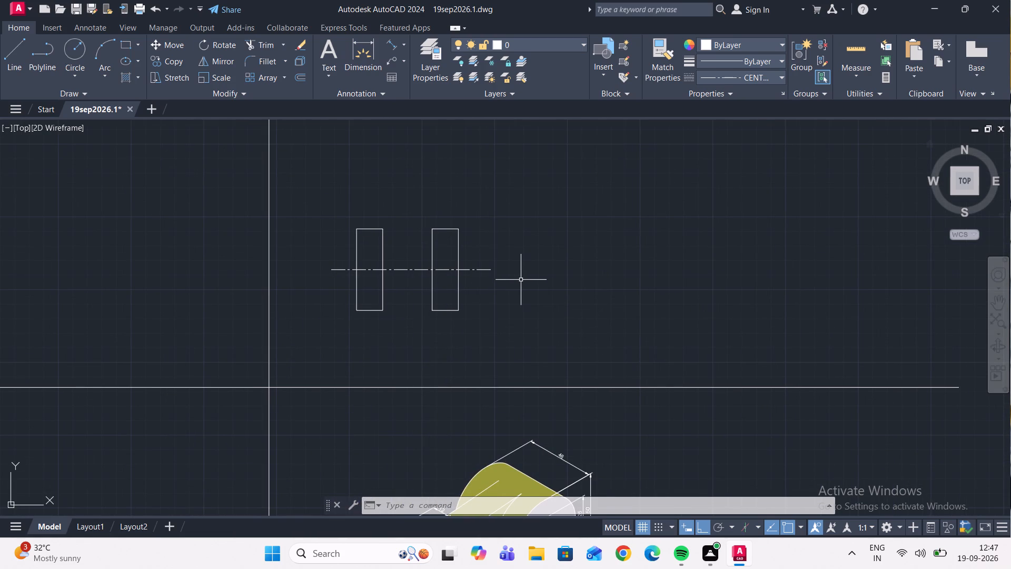
scroll(528, 253, down, 1)
middle_drag(516, 246, 543, 270)
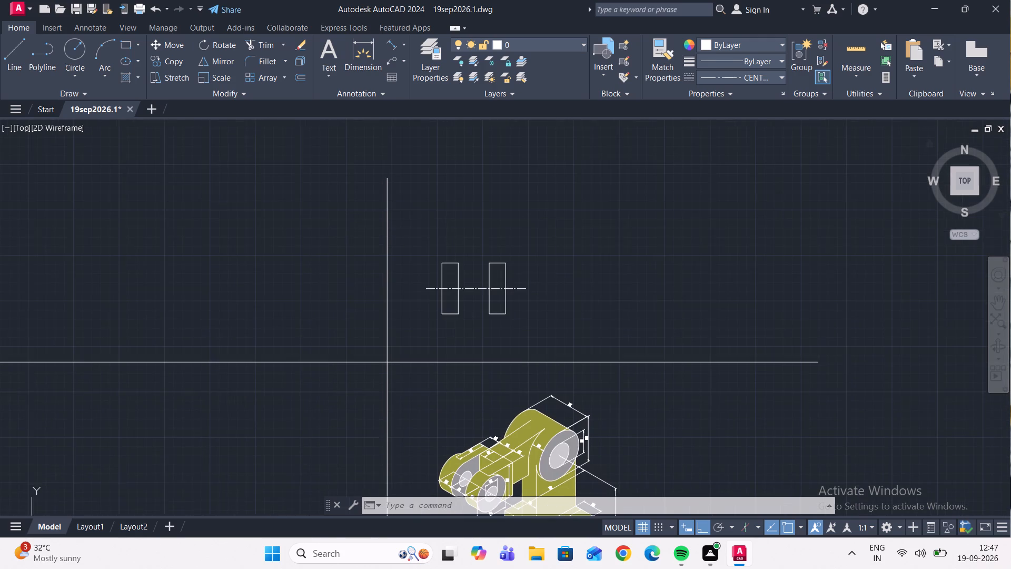
middle_drag(543, 270, 547, 270)
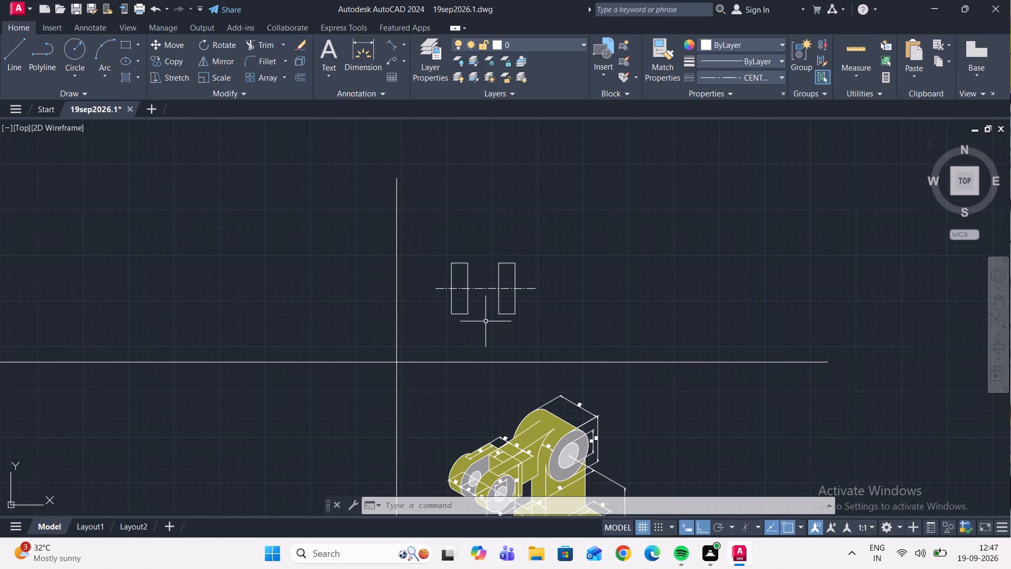
scroll(506, 298, up, 1)
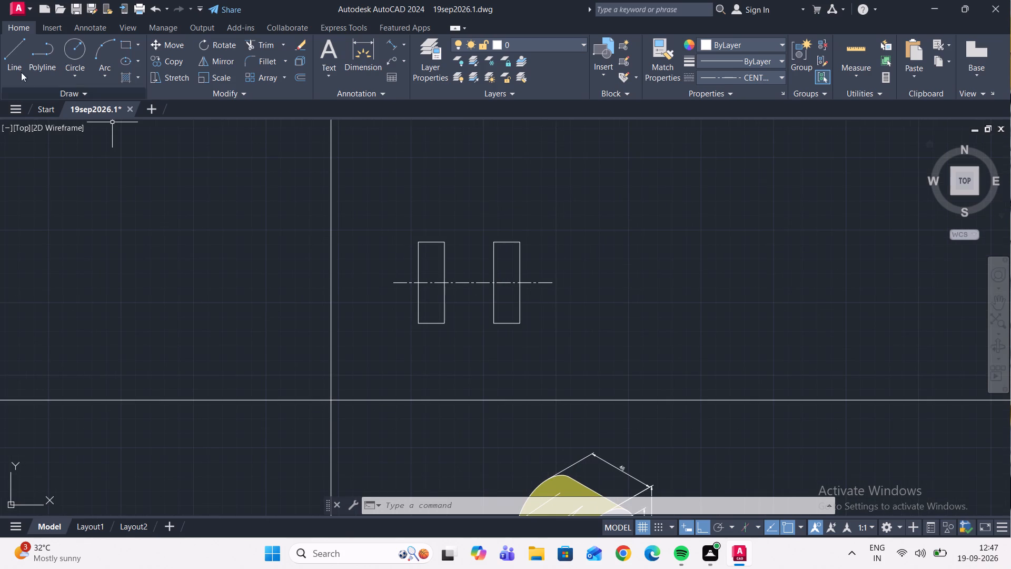
click(12, 62)
scroll(511, 279, up, 2)
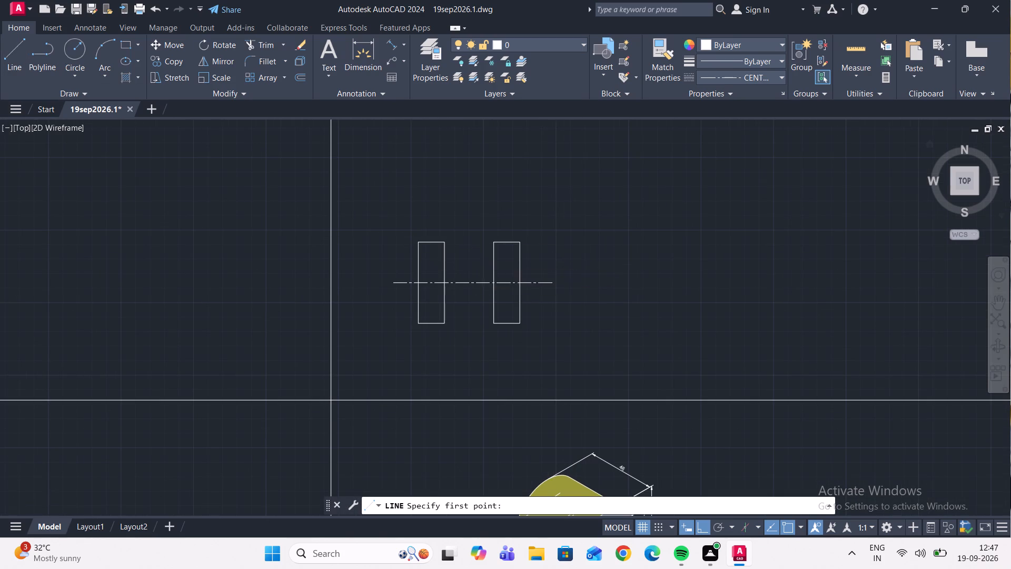
key(t)
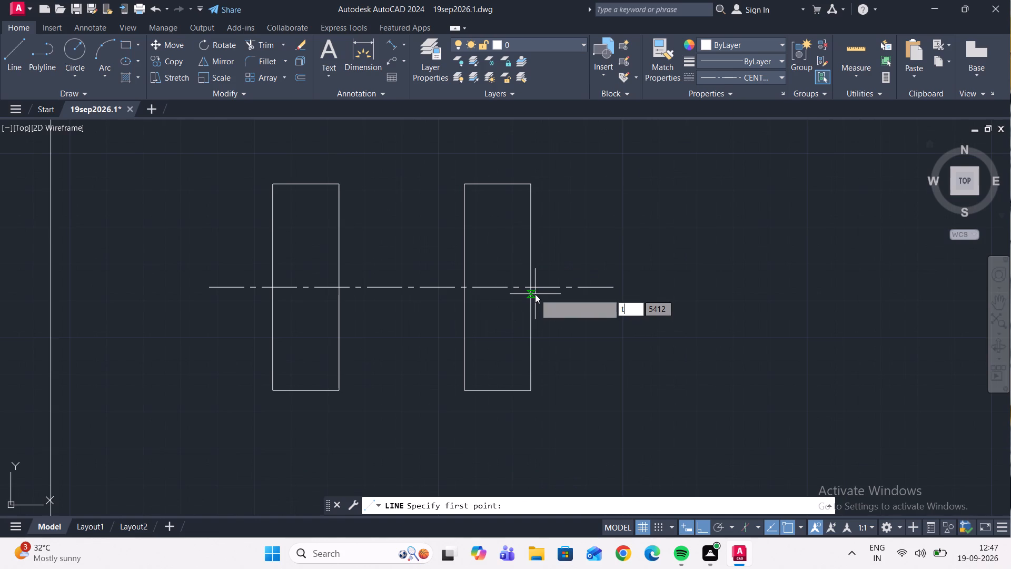
key(k)
key(Return)
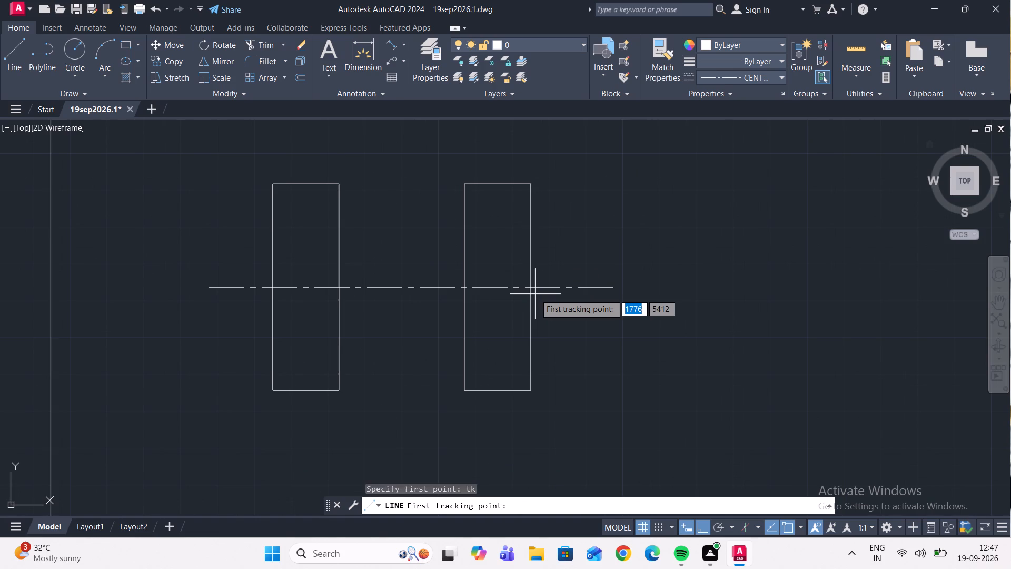
click(529, 287)
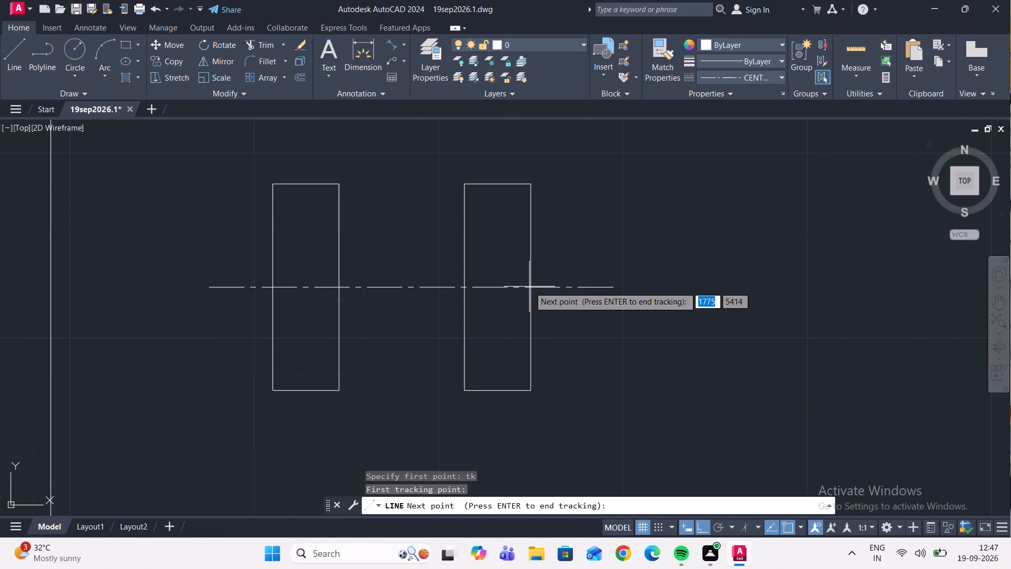
key(4)
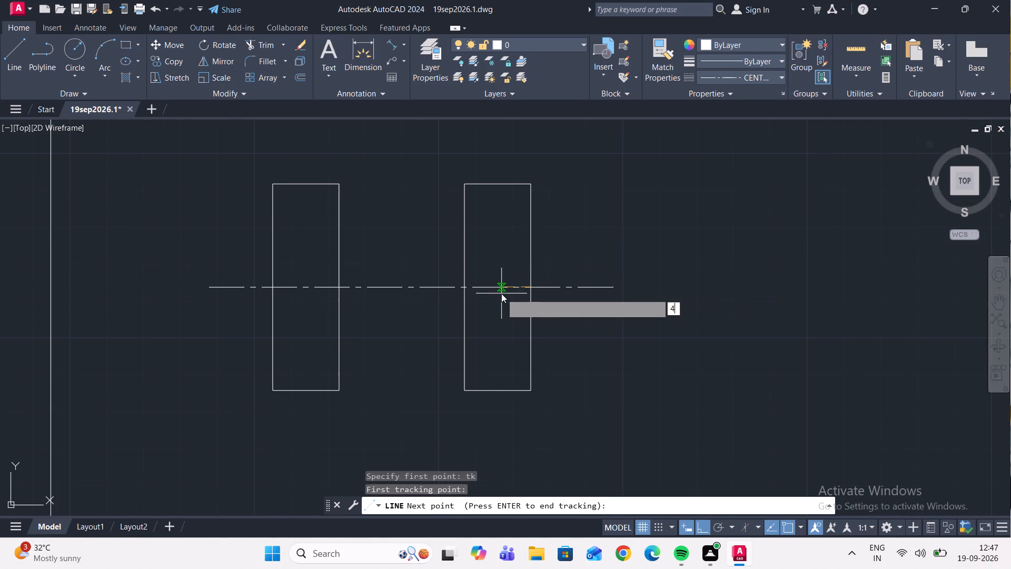
key(Return)
key(Return)
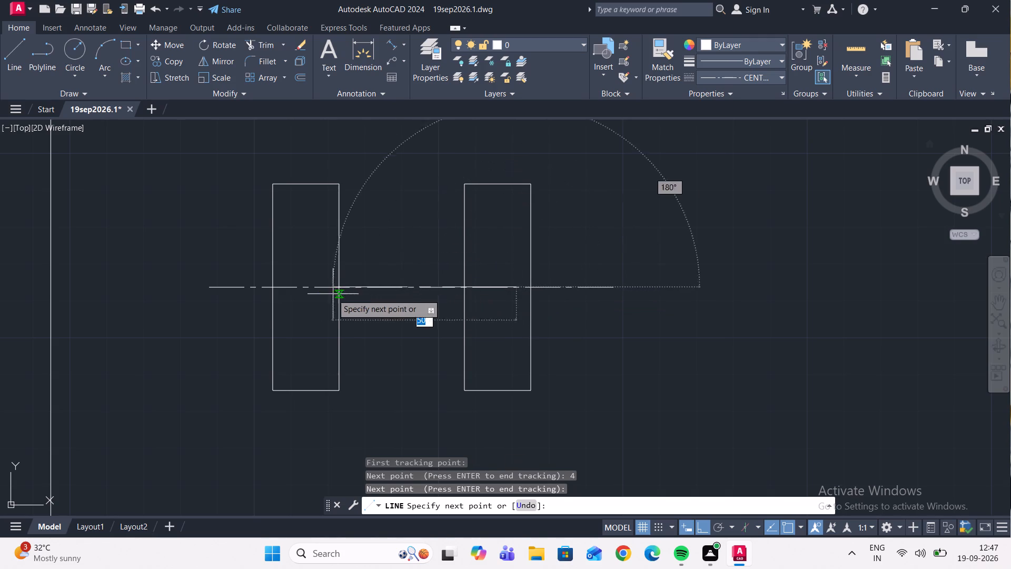
text(62)
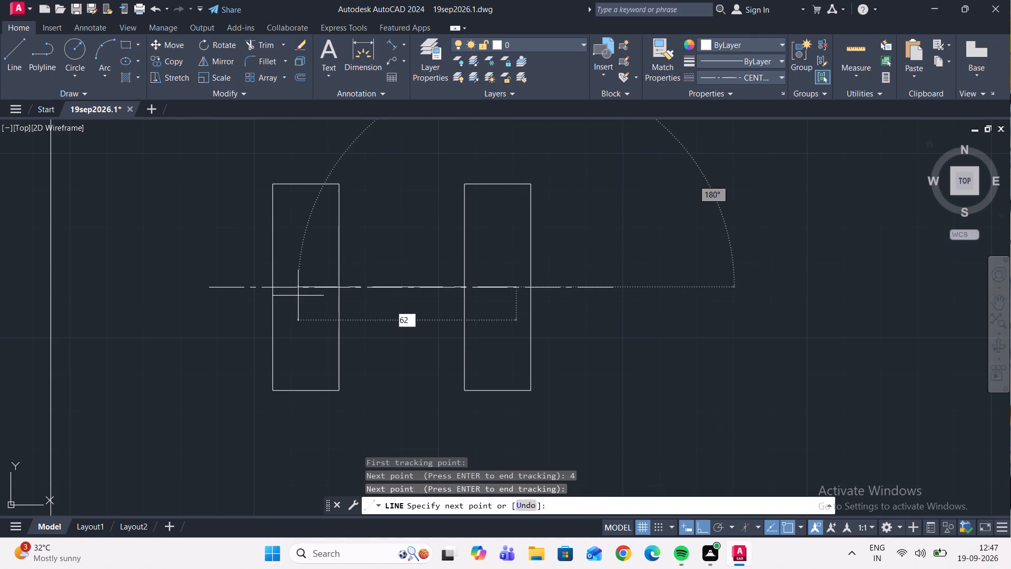
key(Return)
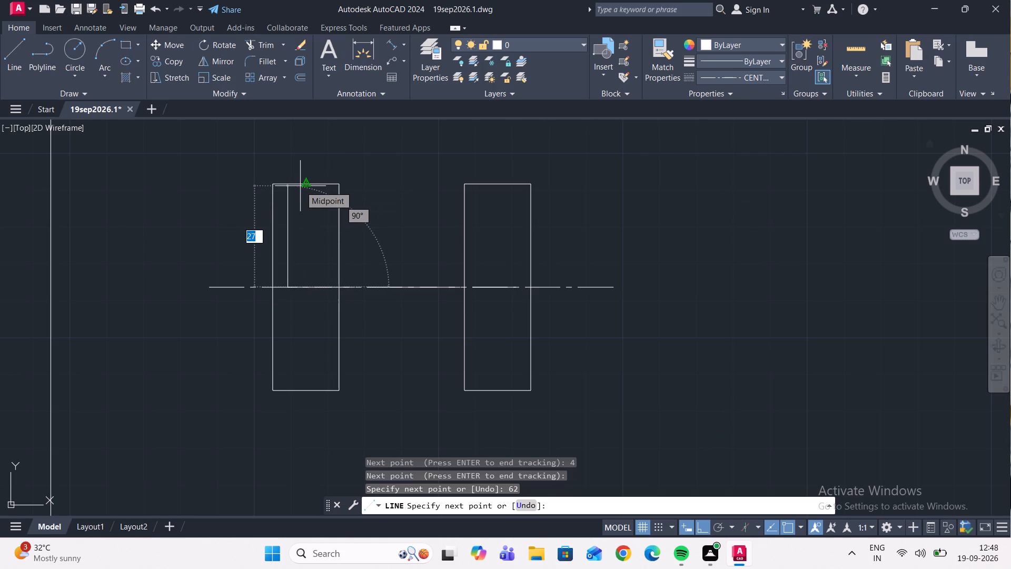
key(Escape)
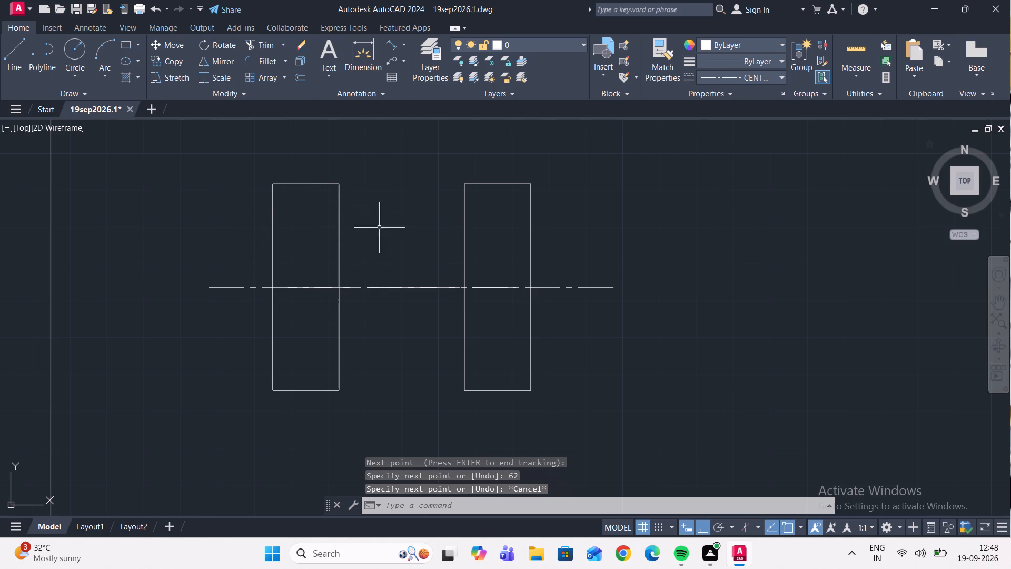
Set the linetype of the 62-unit line to ByLayer.
click(413, 286)
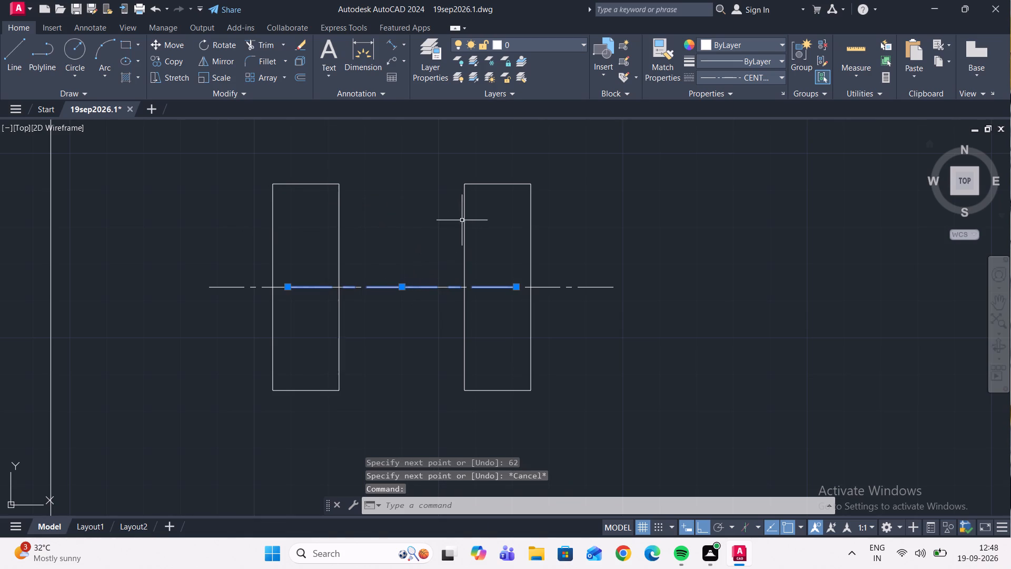
click(773, 77)
click(752, 95)
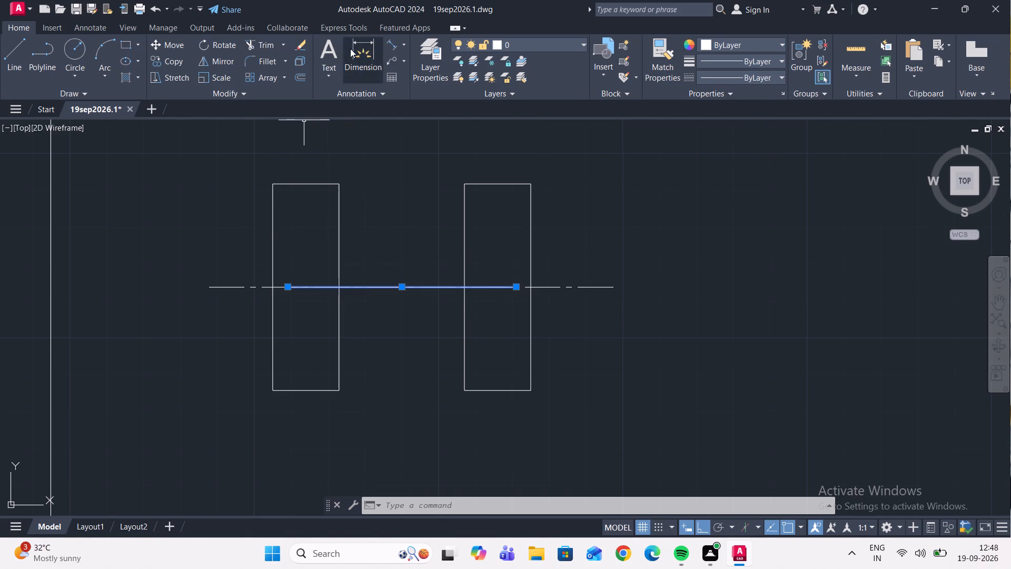
Move the 62-unit line 40 units straight up from the rectangles' centre line.
click(167, 47)
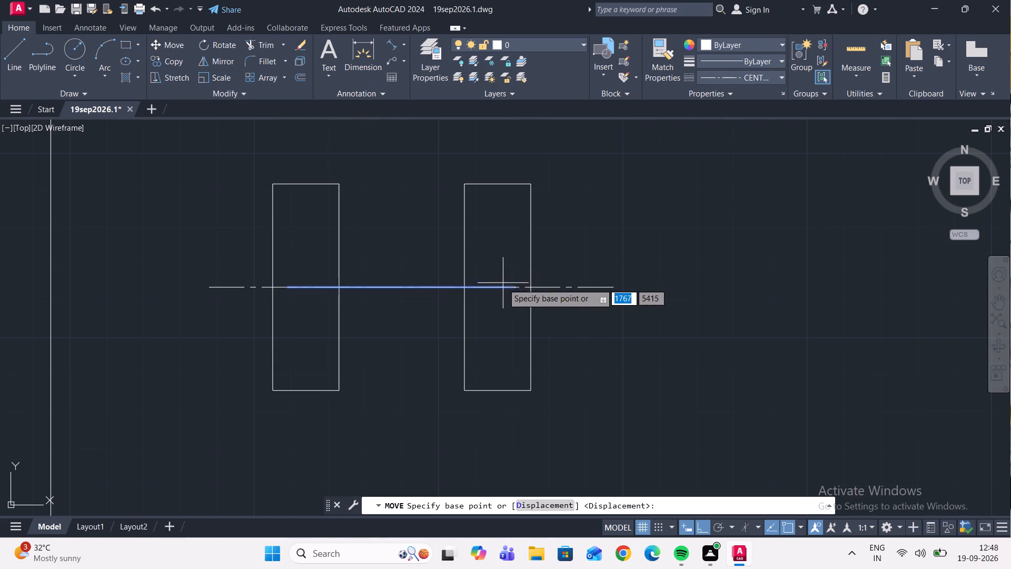
click(513, 287)
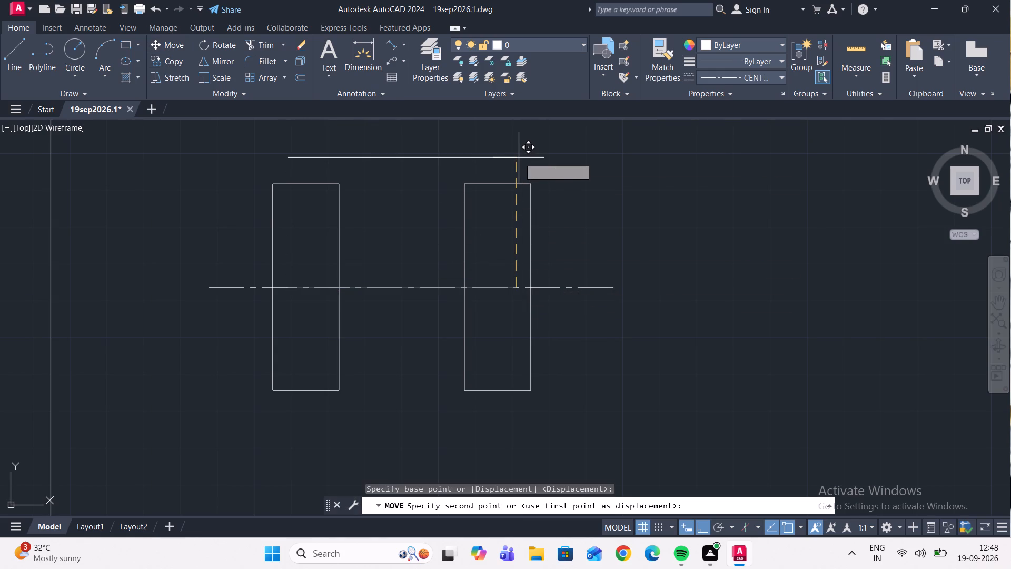
key(4)
key(0)
key(Return)
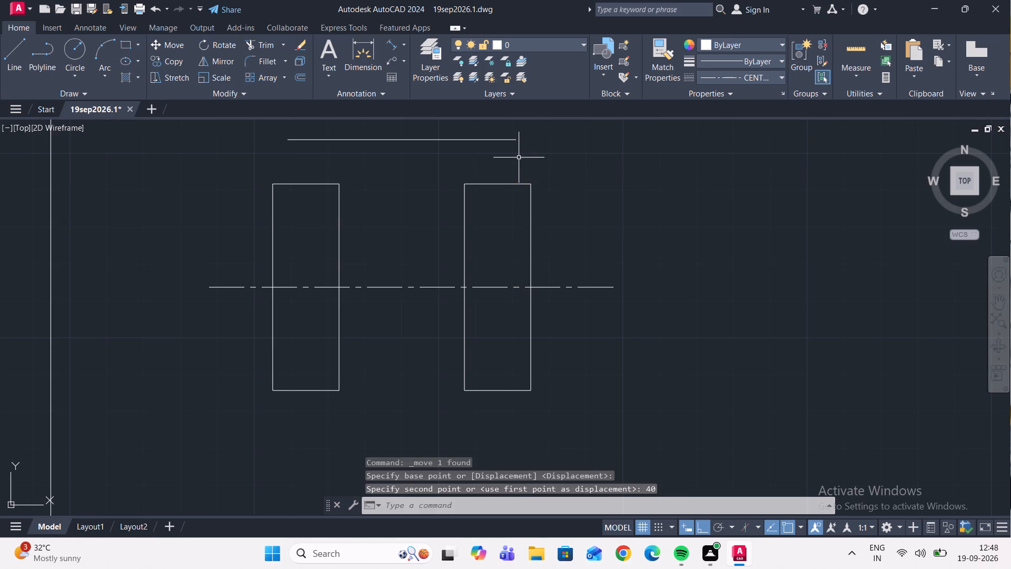
middle_drag(508, 160, 500, 188)
click(506, 195)
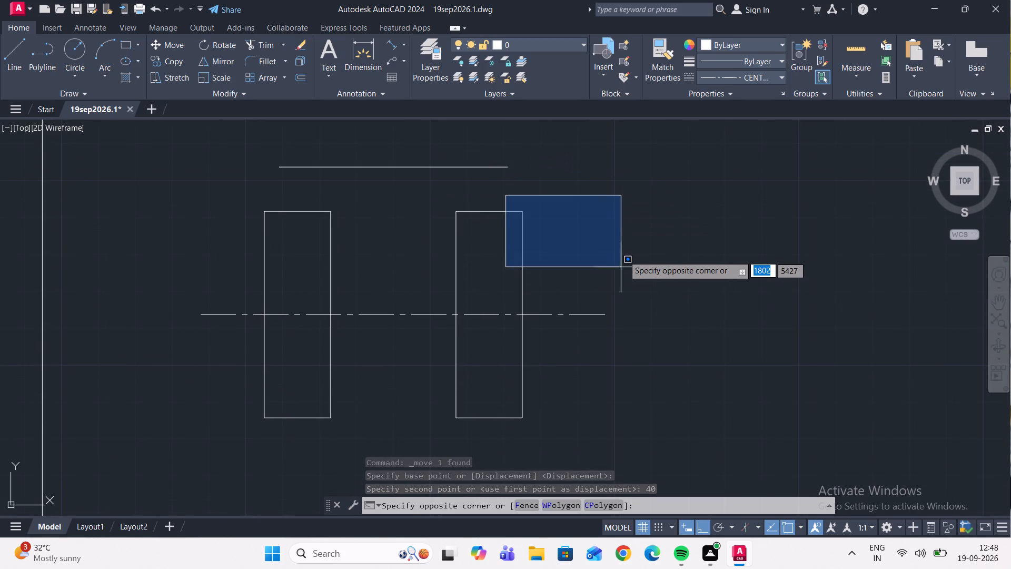
key(Escape)
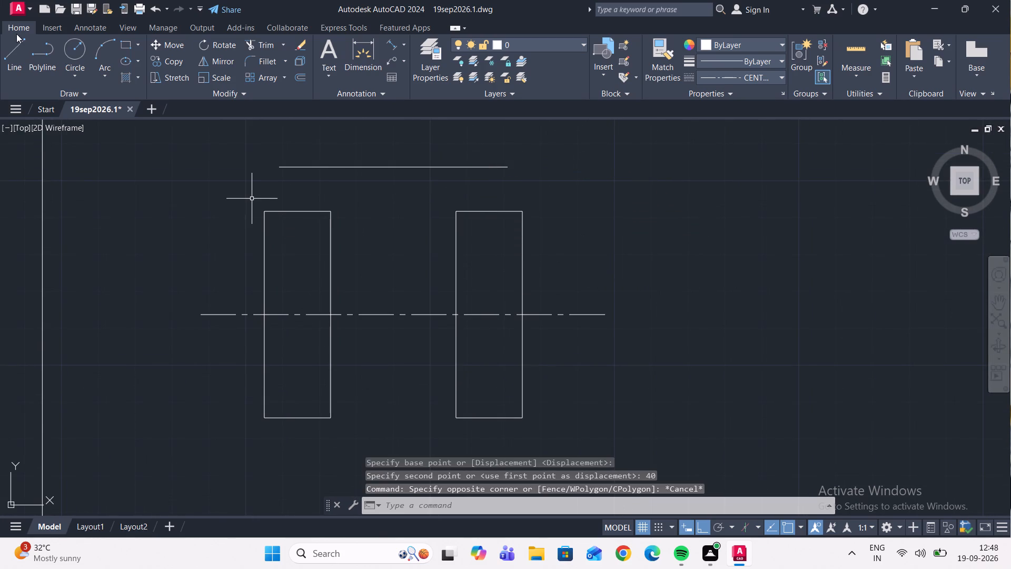
Draw a line 12 units down from the 62-unit line's midpoint, continuing horizontally to the right rectangle's upper inner corner.
click(12, 46)
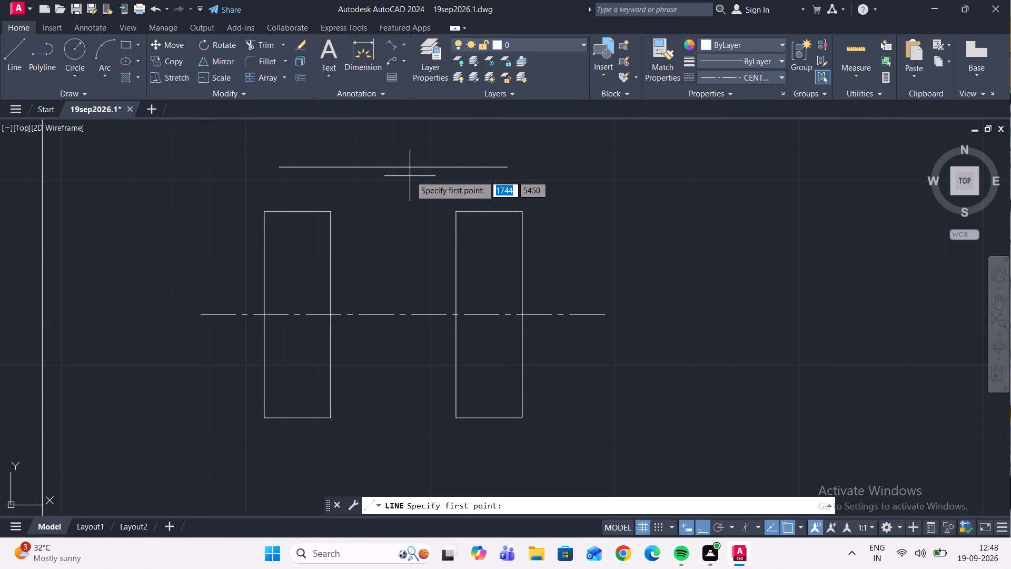
click(393, 168)
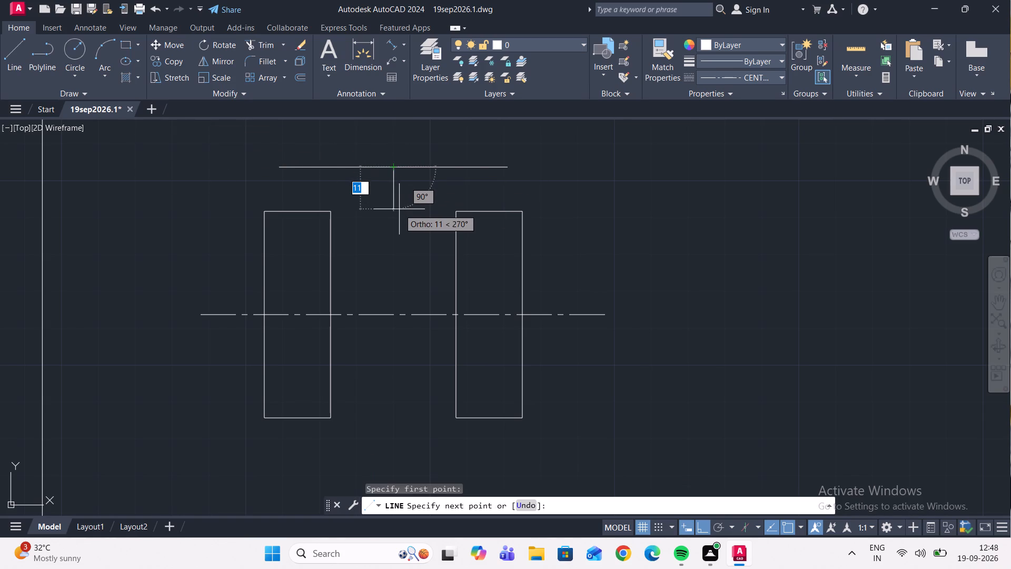
text(12)
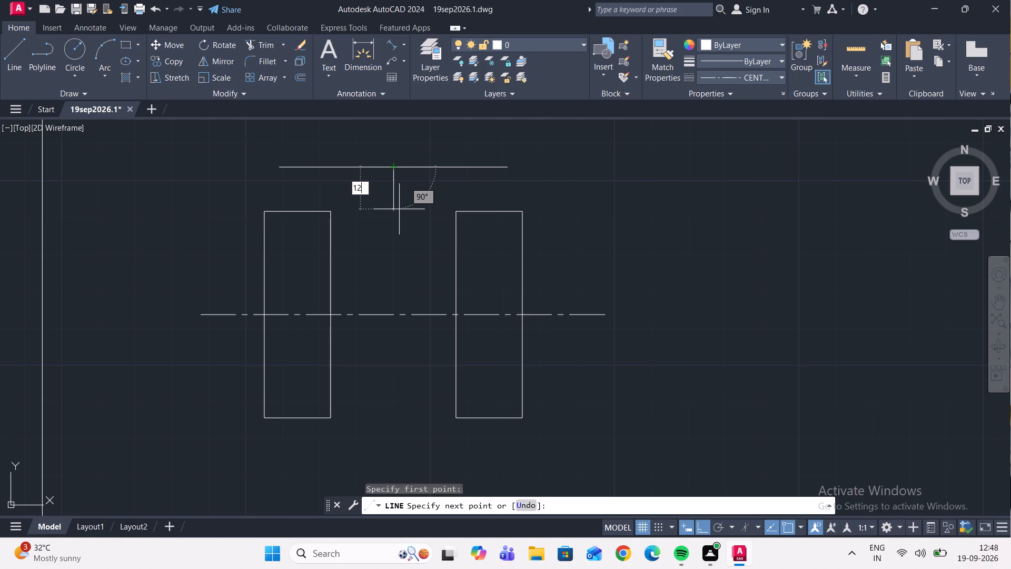
key(Return)
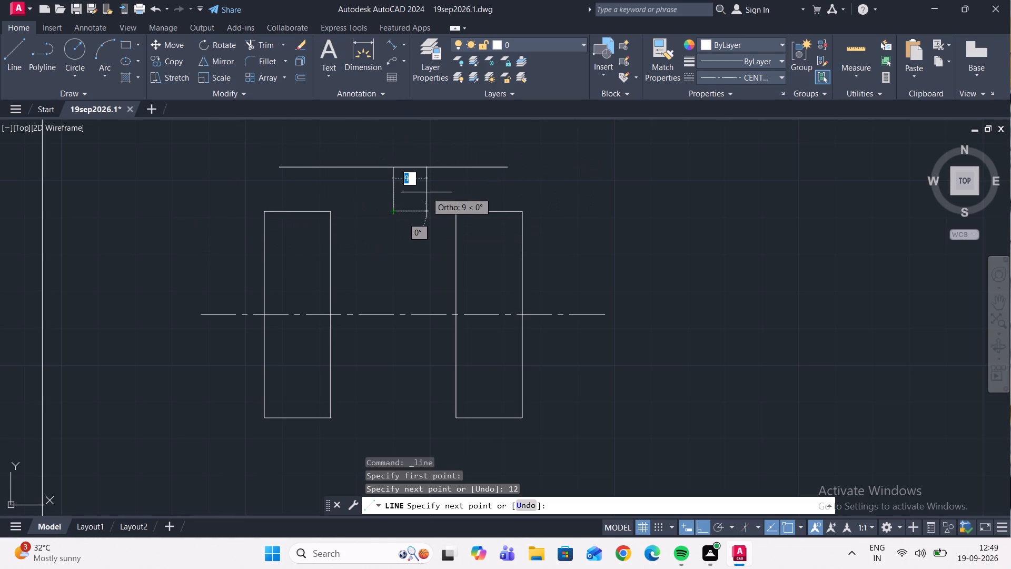
scroll(493, 213, up, 3)
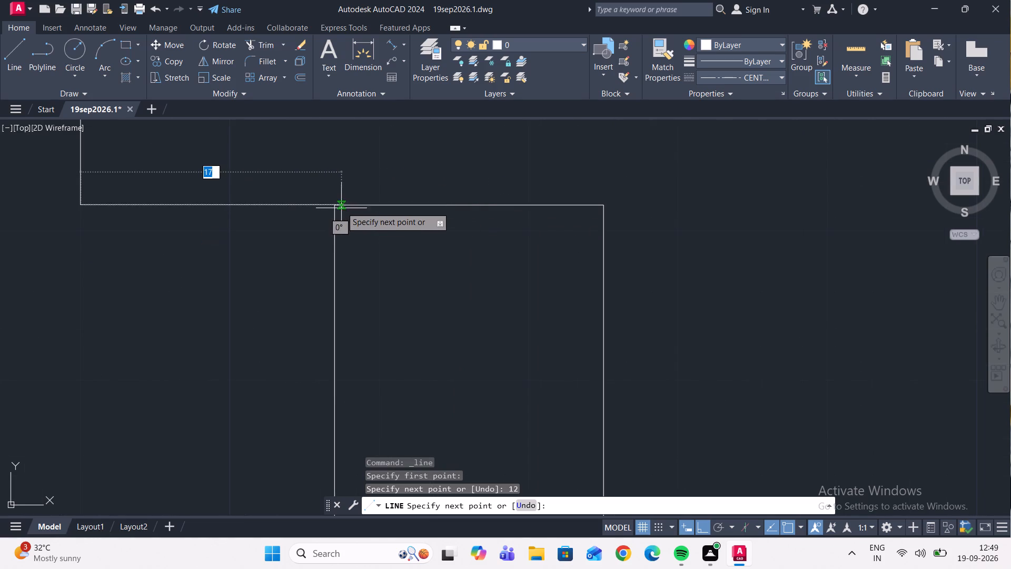
click(338, 207)
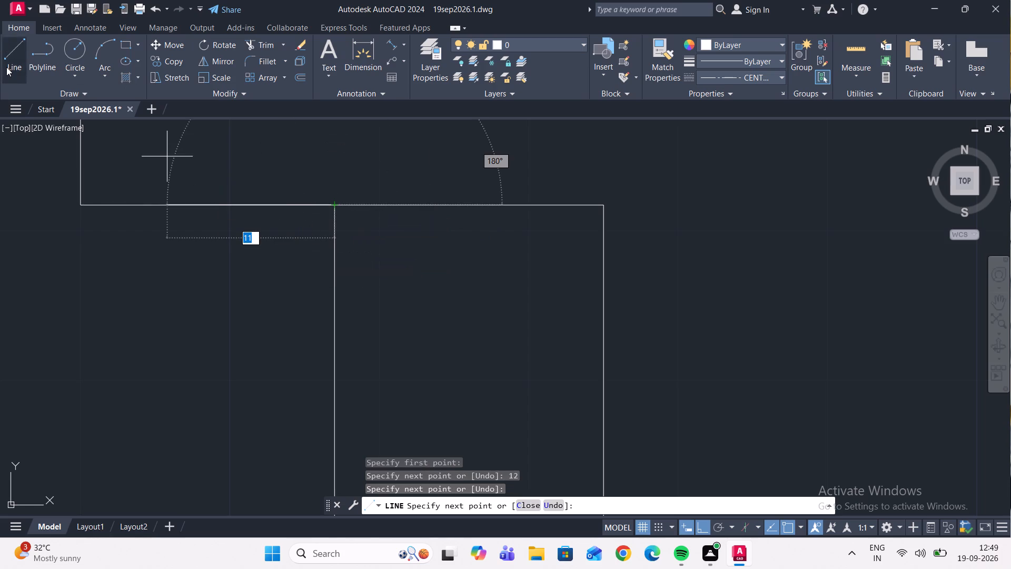
Draw a horizontal line from the 12-unit vertical line's lower end to the left rectangle's upper inner corner.
click(6, 67)
scroll(175, 239, down, 2)
middle_drag(169, 260, 243, 256)
scroll(239, 225, up, 1)
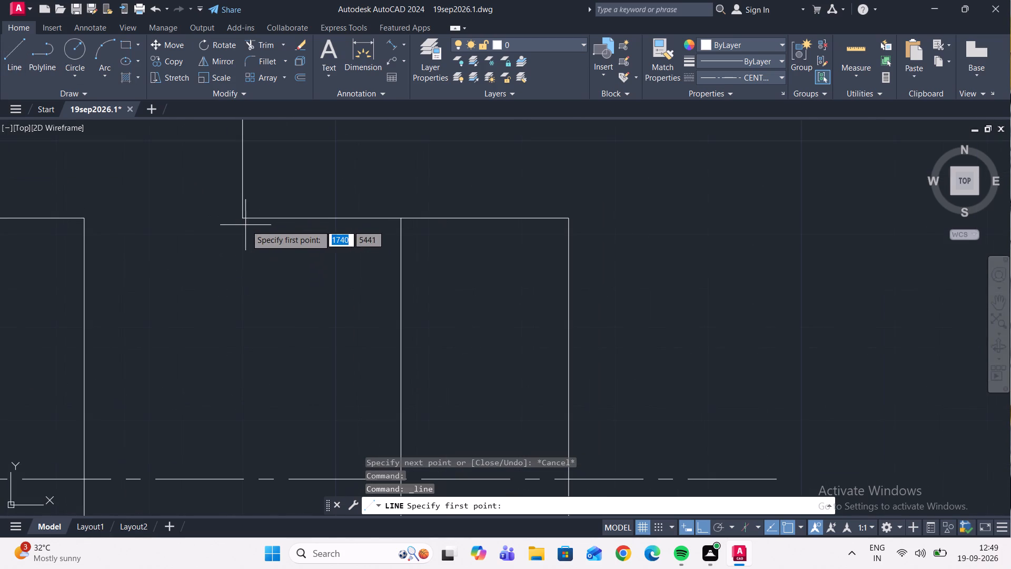
click(244, 219)
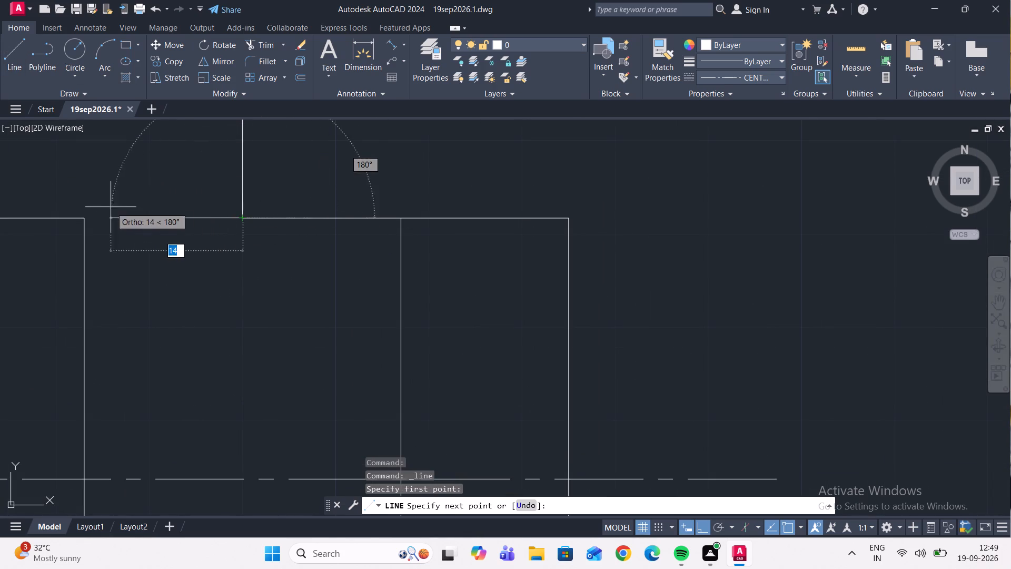
click(81, 218)
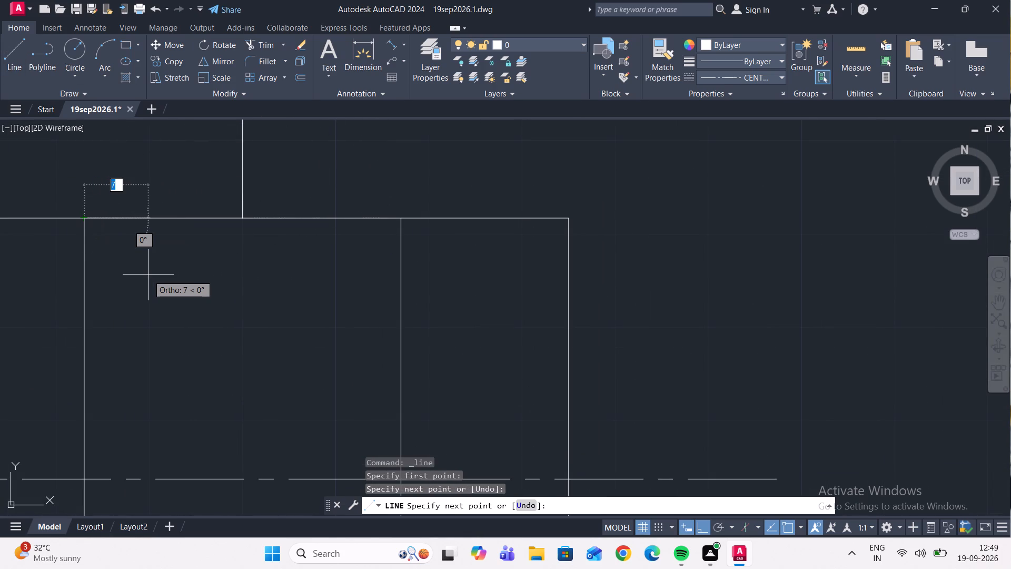
key(Escape)
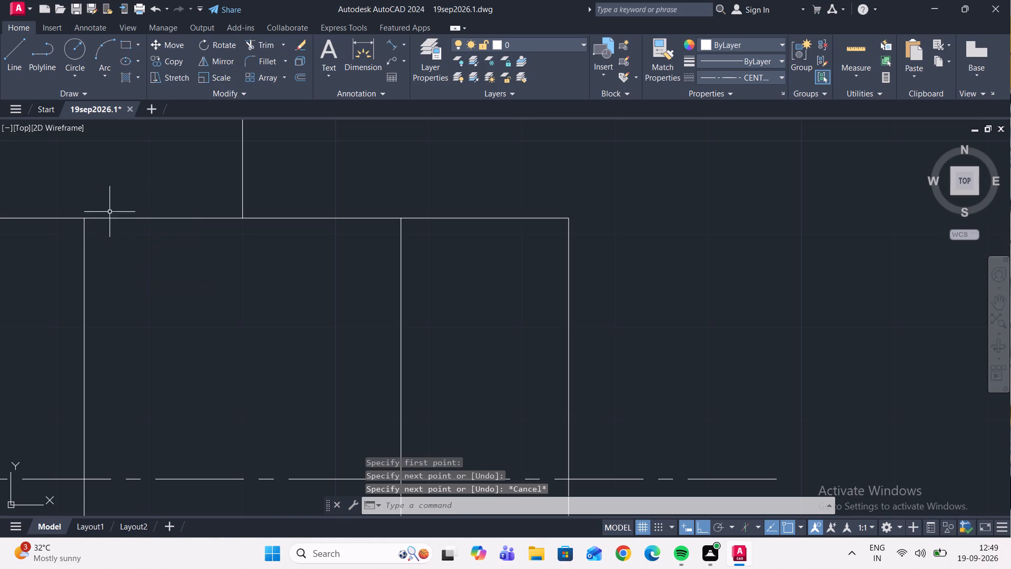
Measure the vertical front edge of the lower block in the isometric view with a temporary aligned dimension.
scroll(110, 213, down, 1)
middle_drag(117, 216, 121, 186)
scroll(121, 187, down, 2)
scroll(189, 236, down, 3)
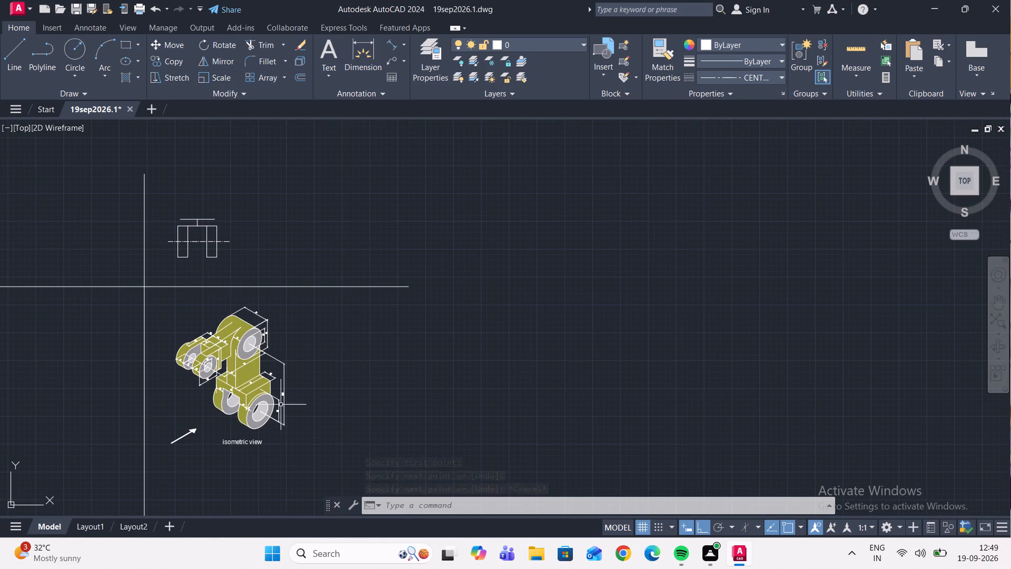
scroll(229, 406, up, 3)
middle_drag(246, 394, 251, 372)
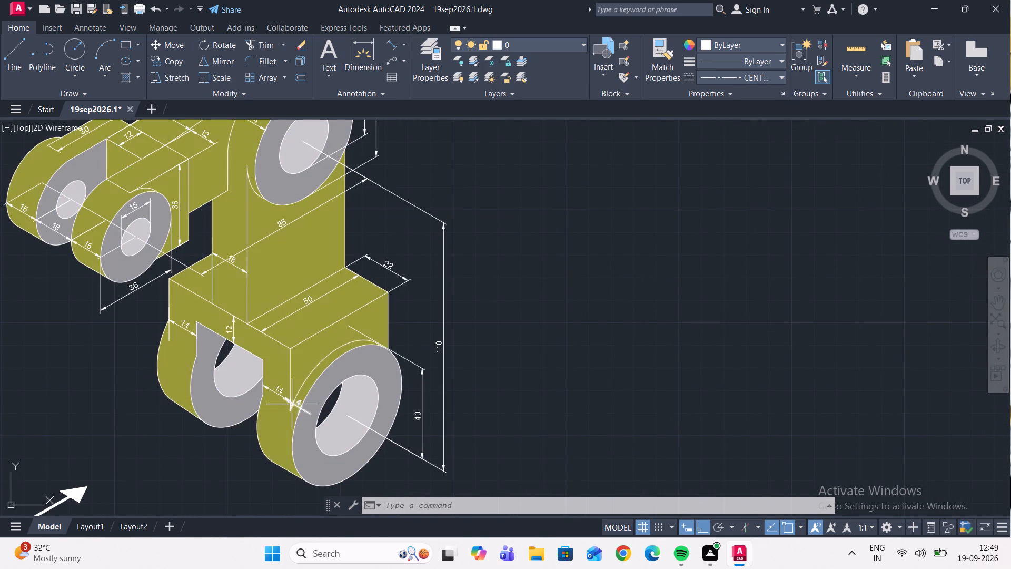
middle_drag(173, 316, 164, 281)
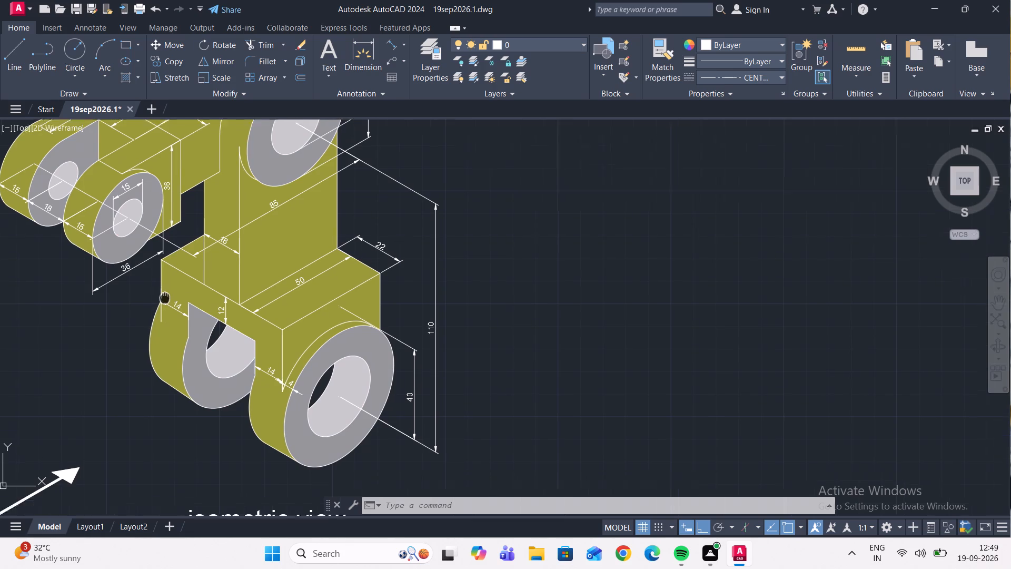
middle_drag(164, 281, 189, 218)
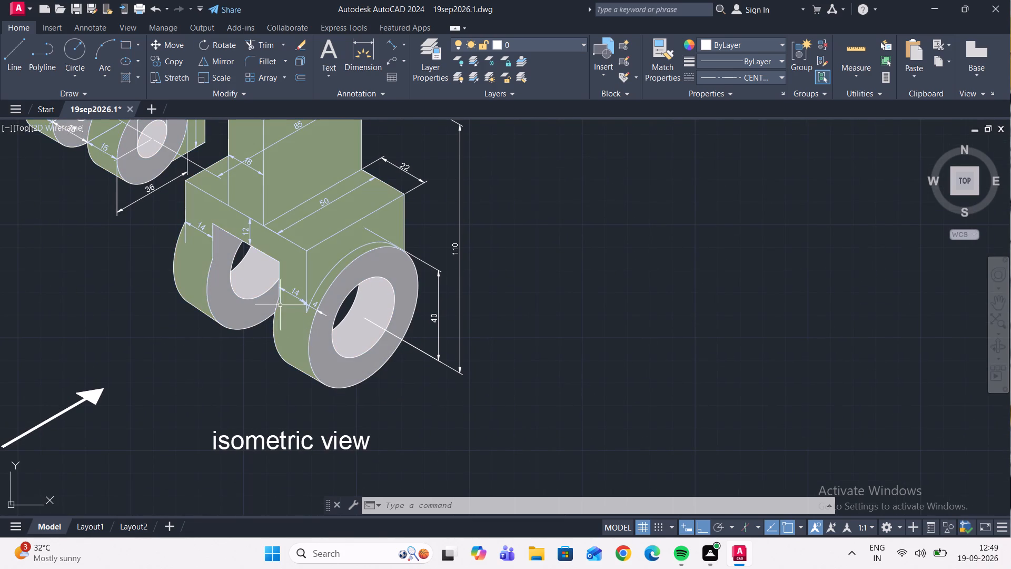
scroll(295, 314, up, 2)
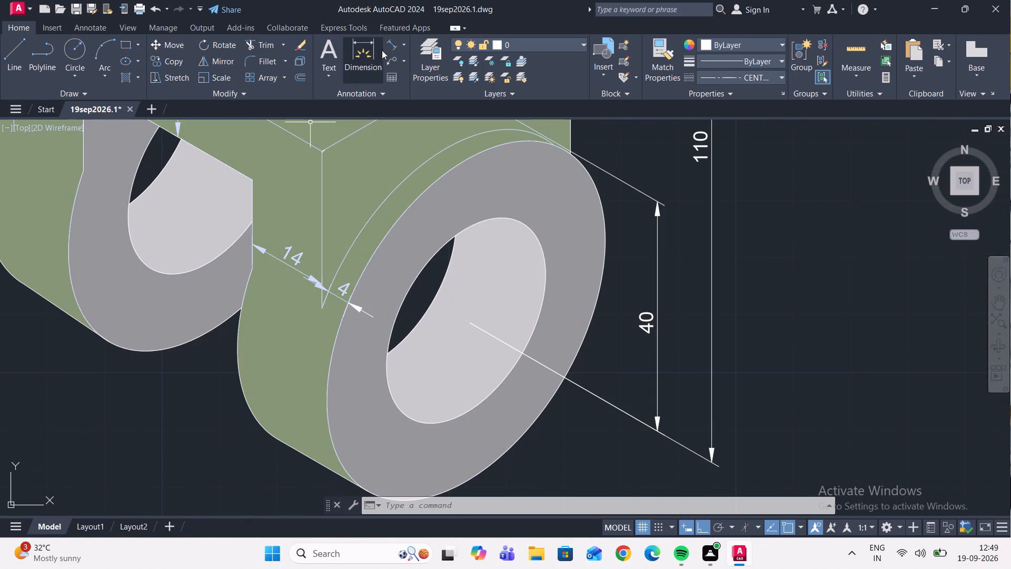
click(391, 45)
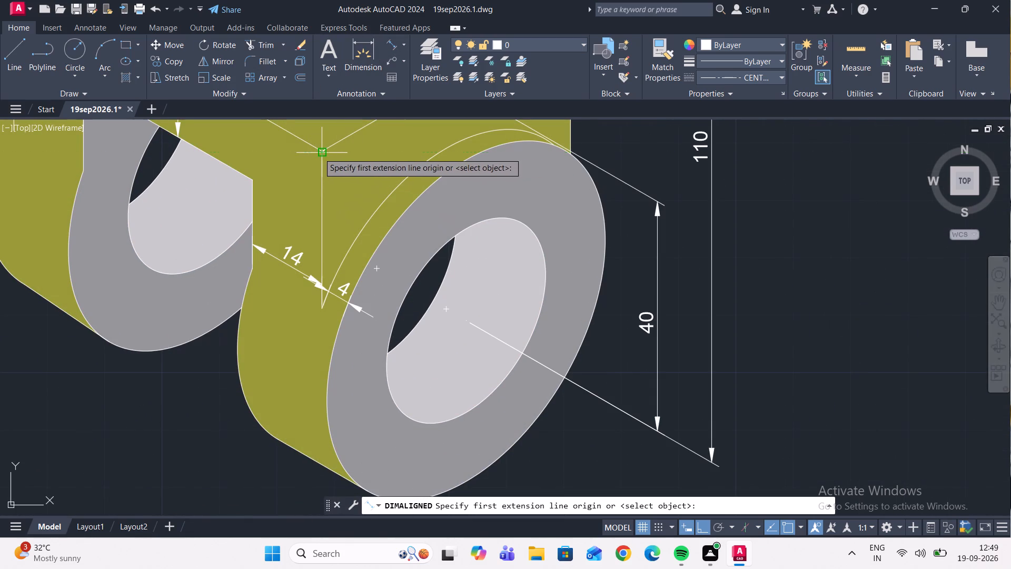
click(320, 153)
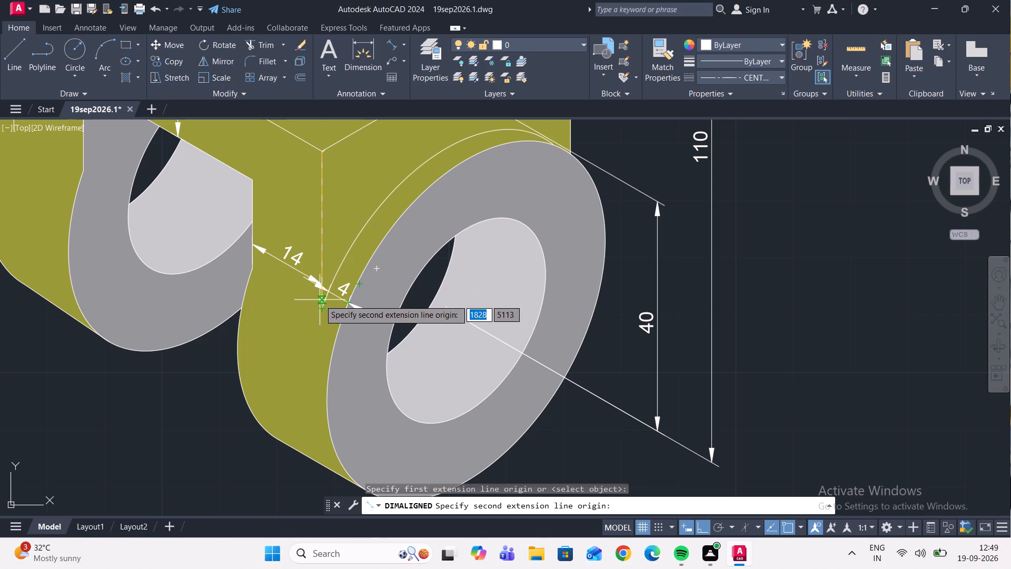
click(320, 306)
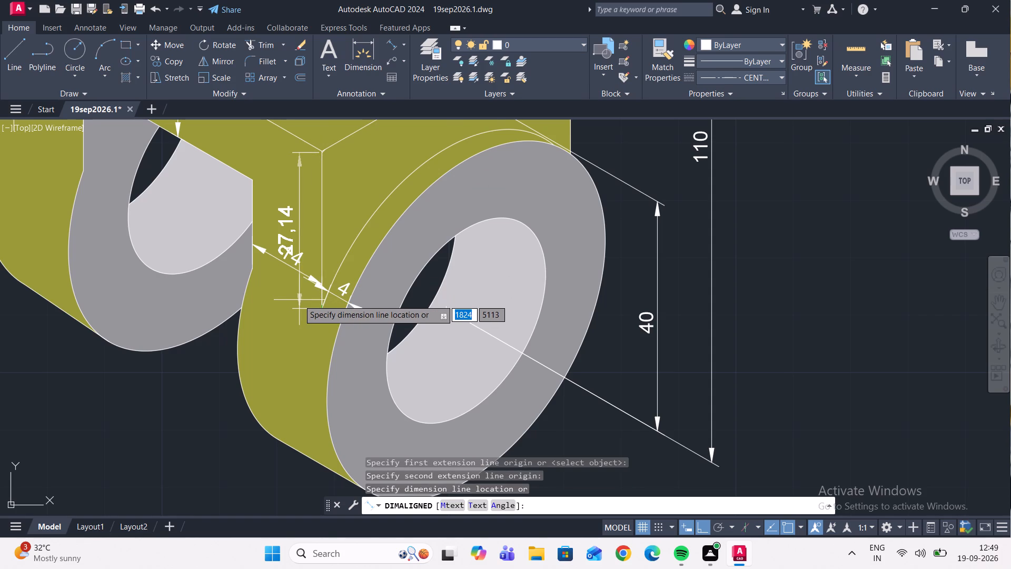
scroll(299, 299, up, 1)
key(Escape)
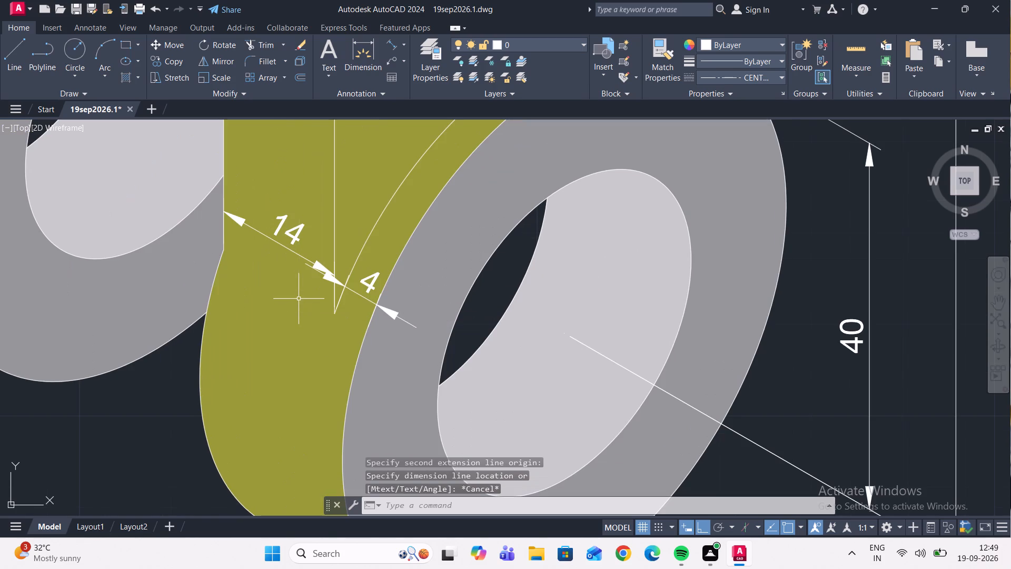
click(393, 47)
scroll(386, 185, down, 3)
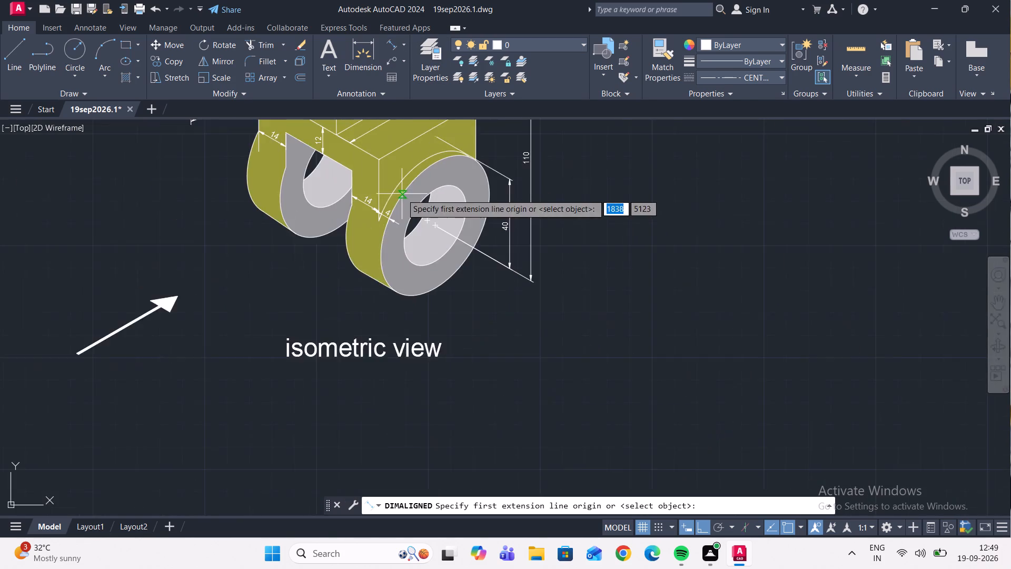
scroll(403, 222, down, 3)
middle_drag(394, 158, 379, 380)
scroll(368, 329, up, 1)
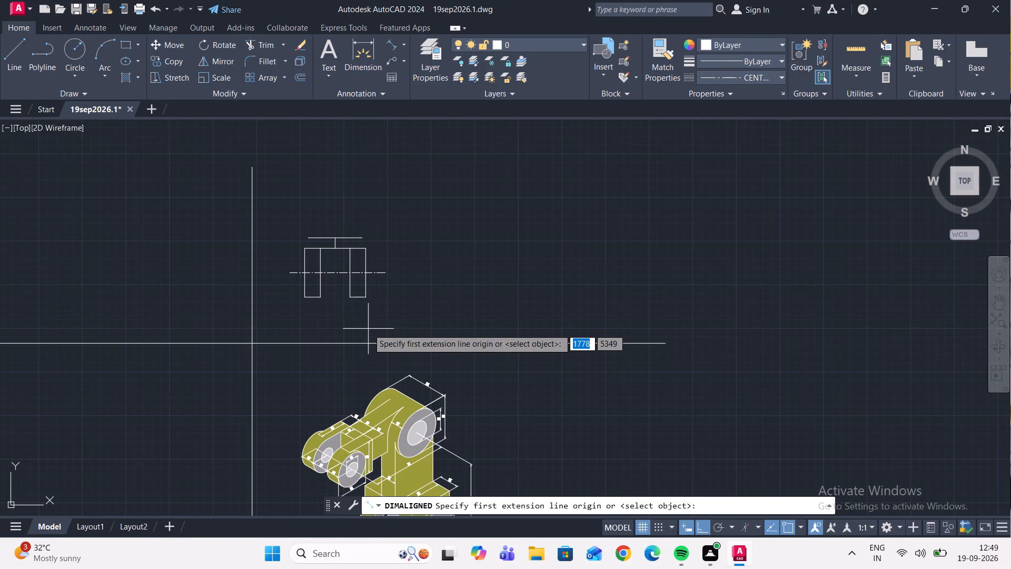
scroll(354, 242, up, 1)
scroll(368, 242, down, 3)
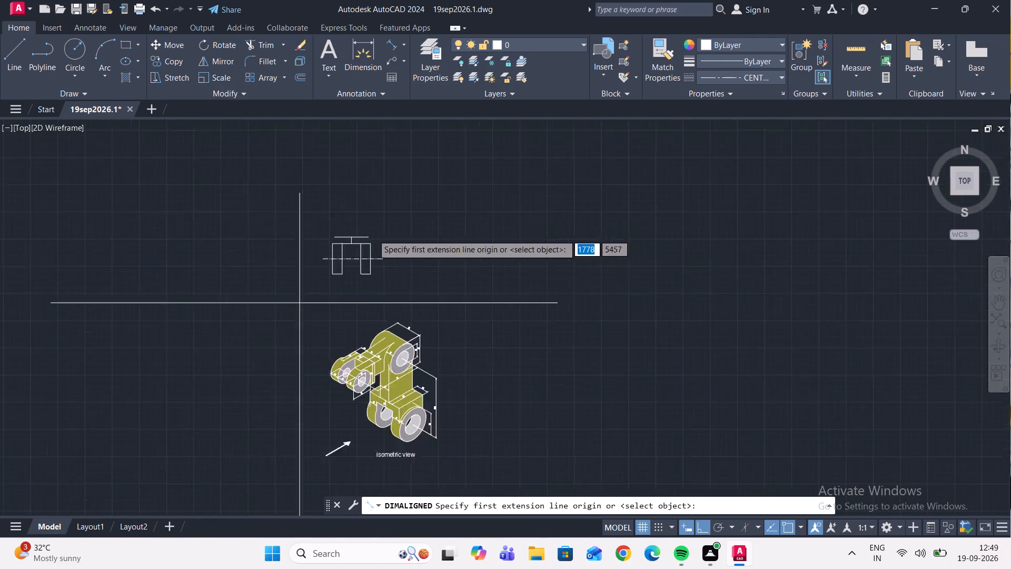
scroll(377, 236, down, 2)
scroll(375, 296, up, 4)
Trim the diagonal line bounding the small unfilled gap at the lower block's front top corner in the isometric view.
scroll(423, 361, up, 2)
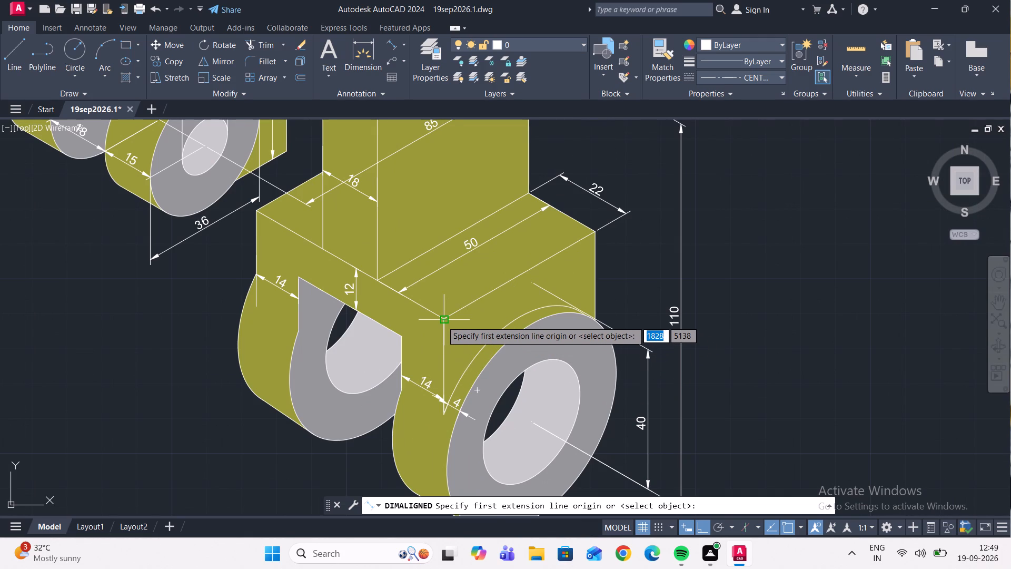
scroll(442, 321, up, 7)
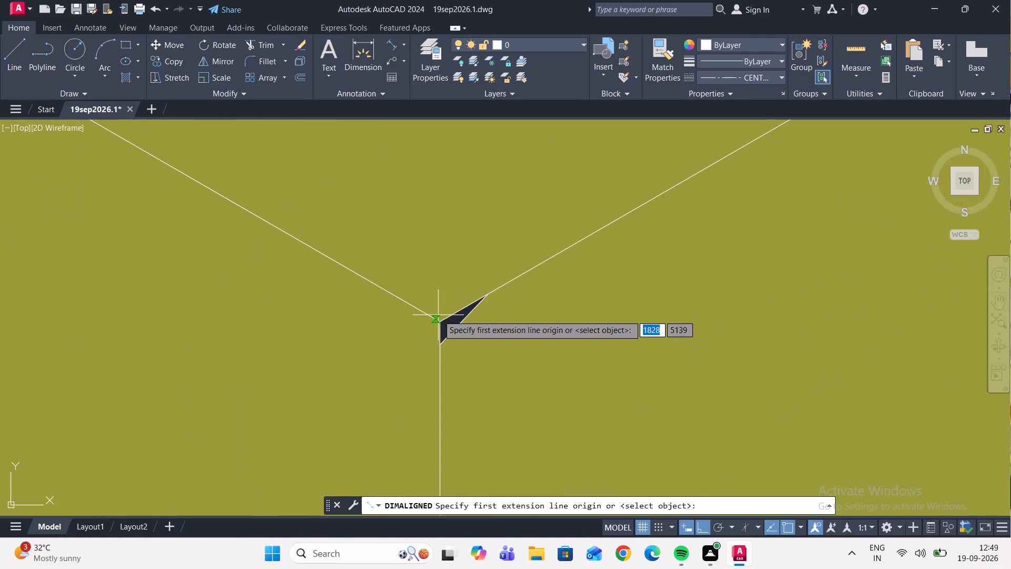
scroll(448, 315, up, 5)
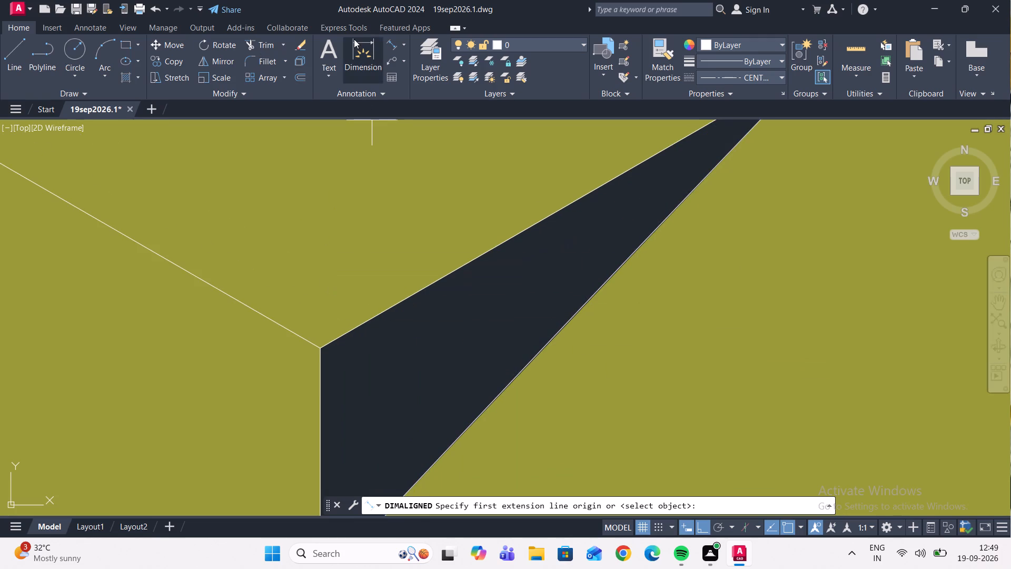
click(262, 44)
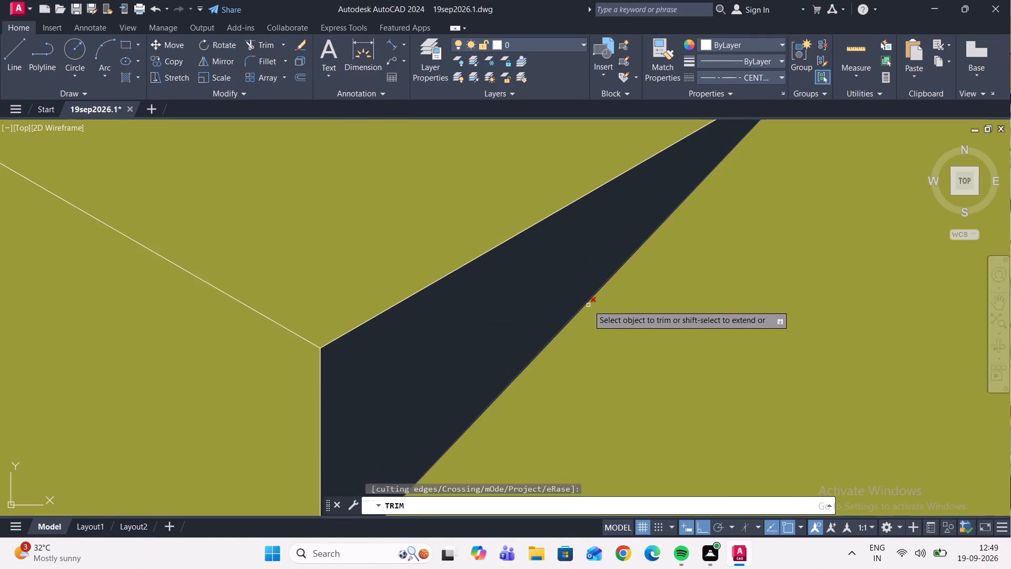
click(583, 303)
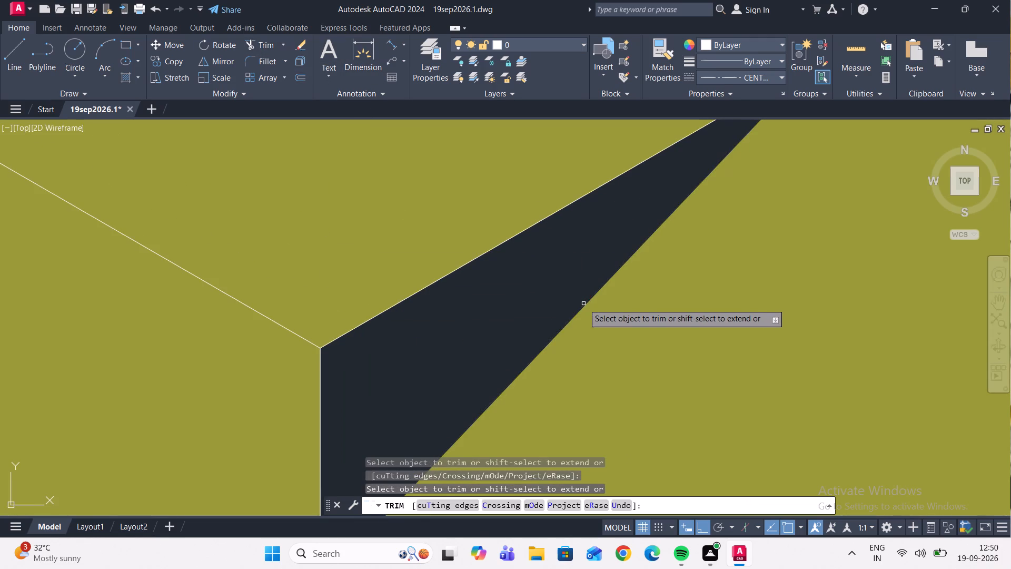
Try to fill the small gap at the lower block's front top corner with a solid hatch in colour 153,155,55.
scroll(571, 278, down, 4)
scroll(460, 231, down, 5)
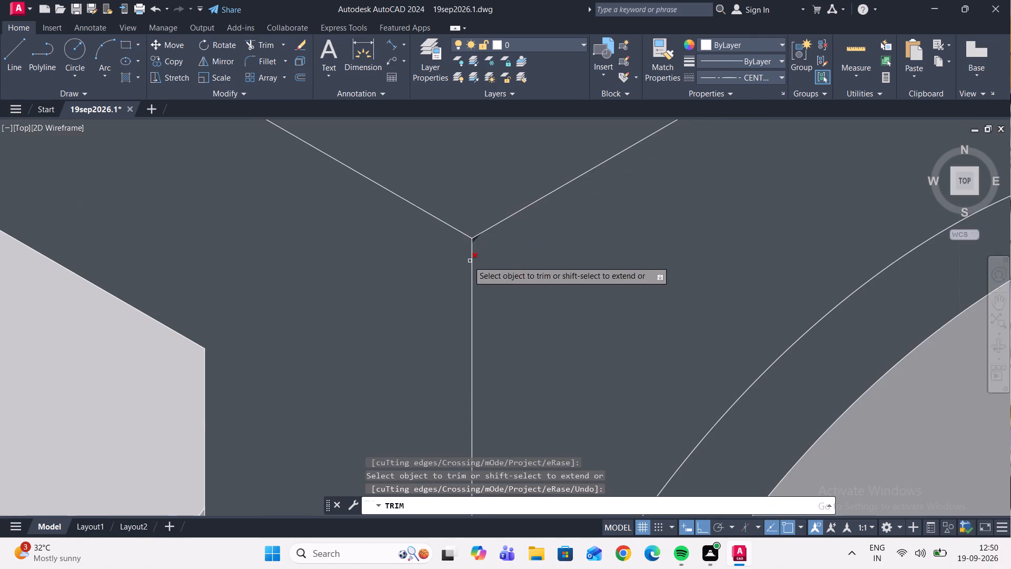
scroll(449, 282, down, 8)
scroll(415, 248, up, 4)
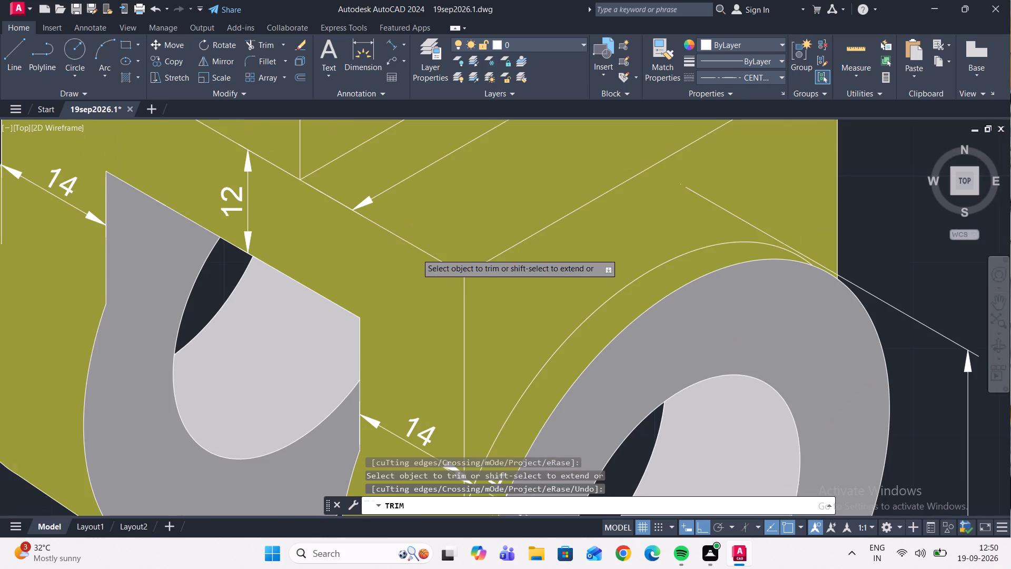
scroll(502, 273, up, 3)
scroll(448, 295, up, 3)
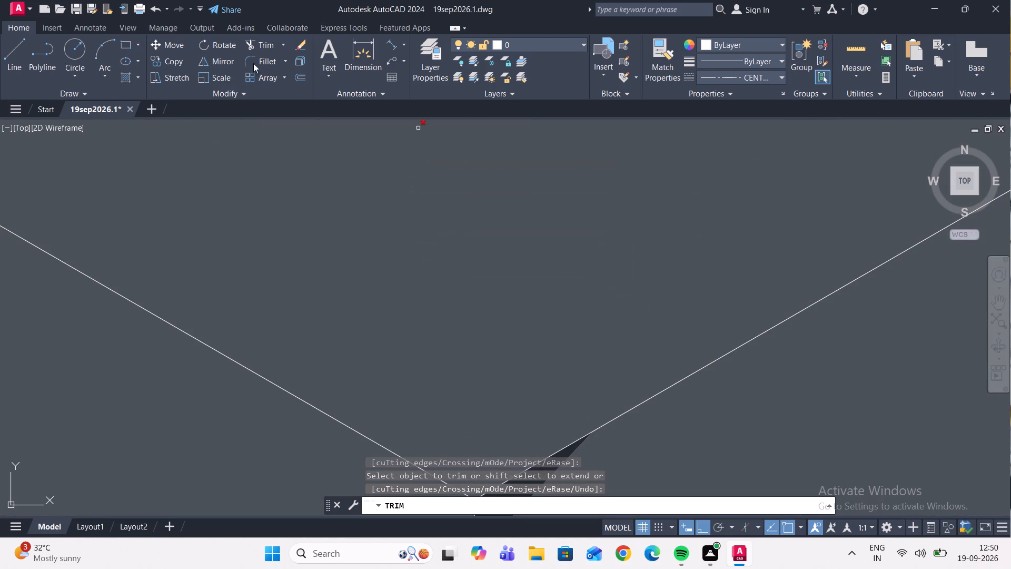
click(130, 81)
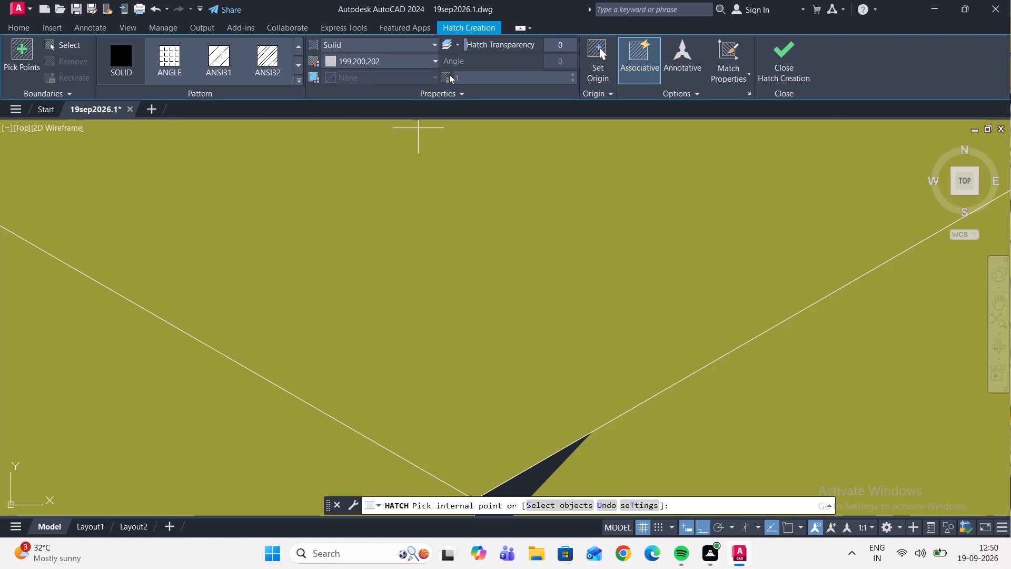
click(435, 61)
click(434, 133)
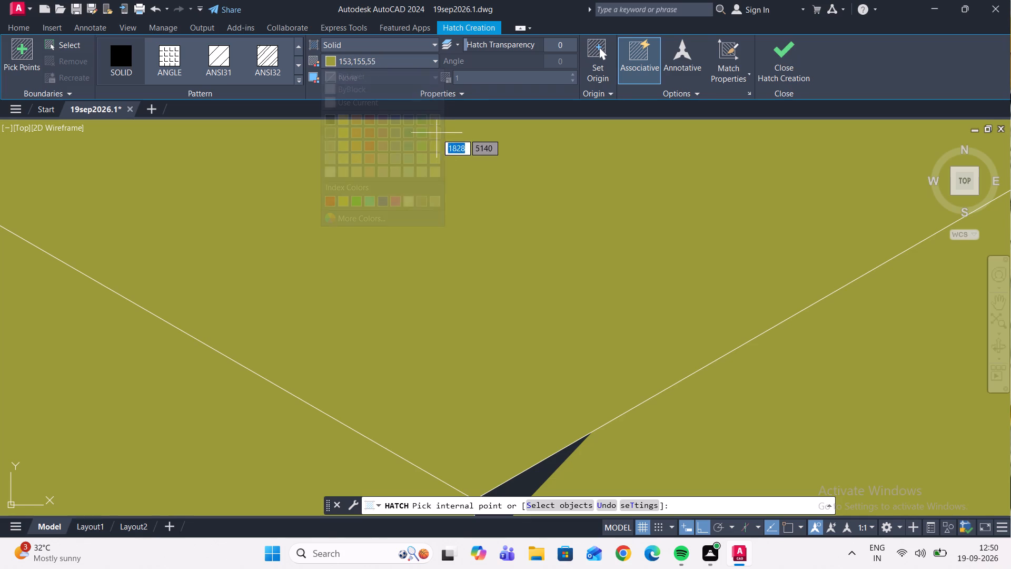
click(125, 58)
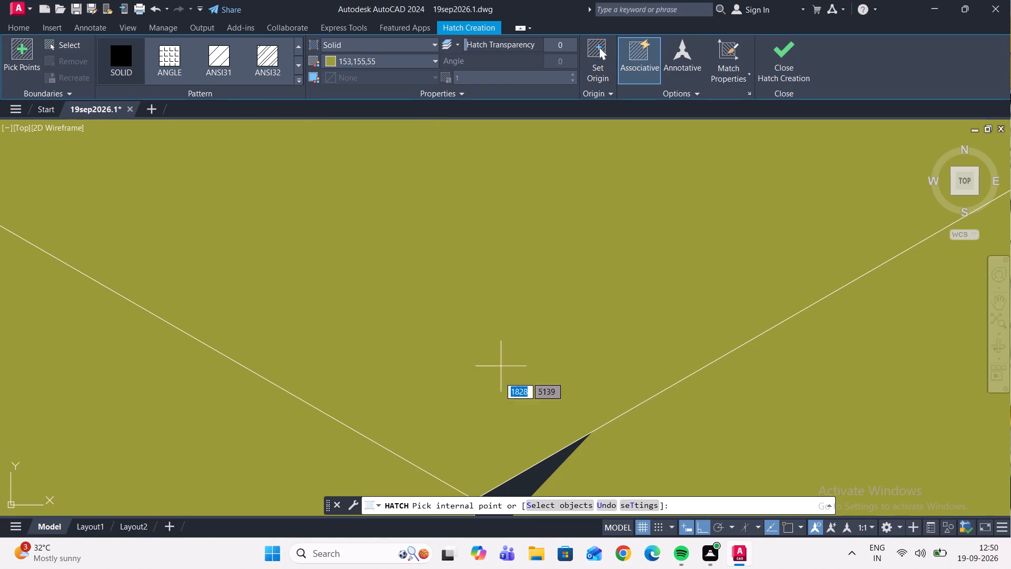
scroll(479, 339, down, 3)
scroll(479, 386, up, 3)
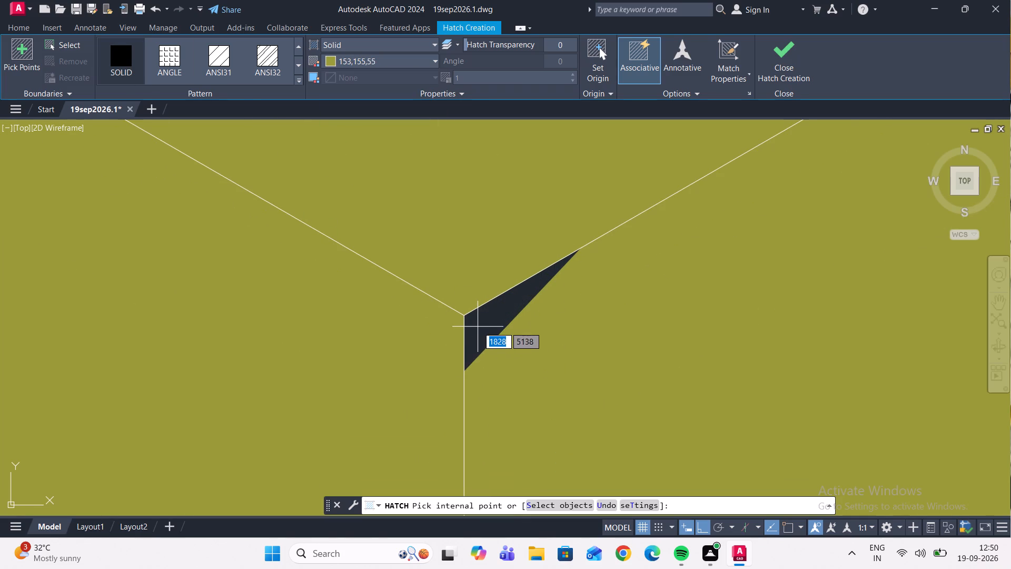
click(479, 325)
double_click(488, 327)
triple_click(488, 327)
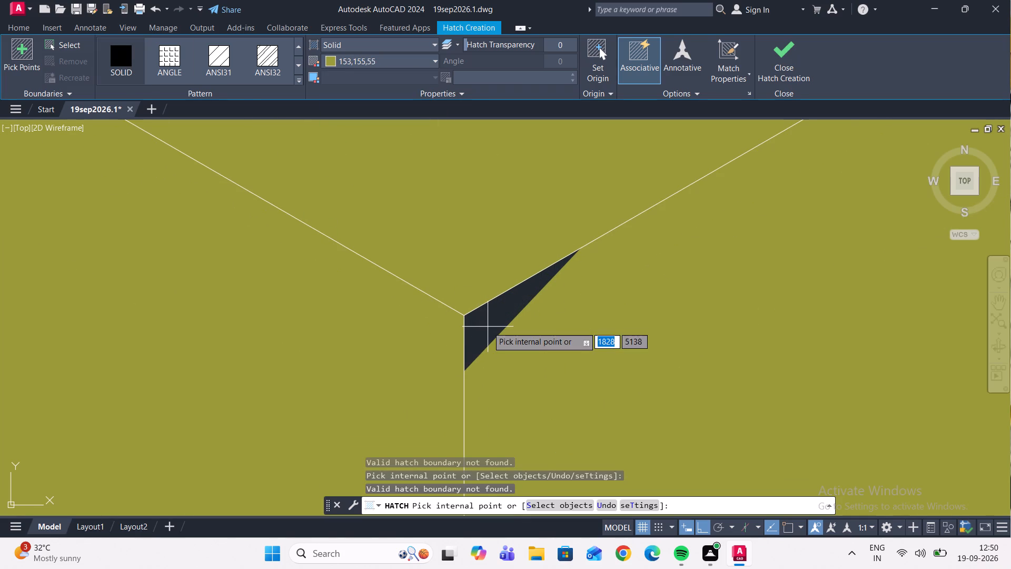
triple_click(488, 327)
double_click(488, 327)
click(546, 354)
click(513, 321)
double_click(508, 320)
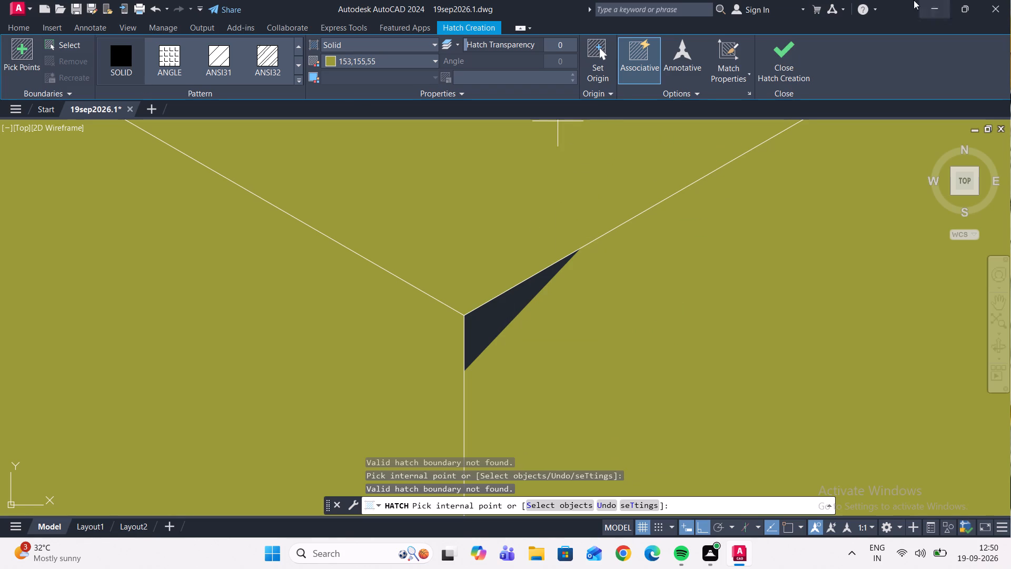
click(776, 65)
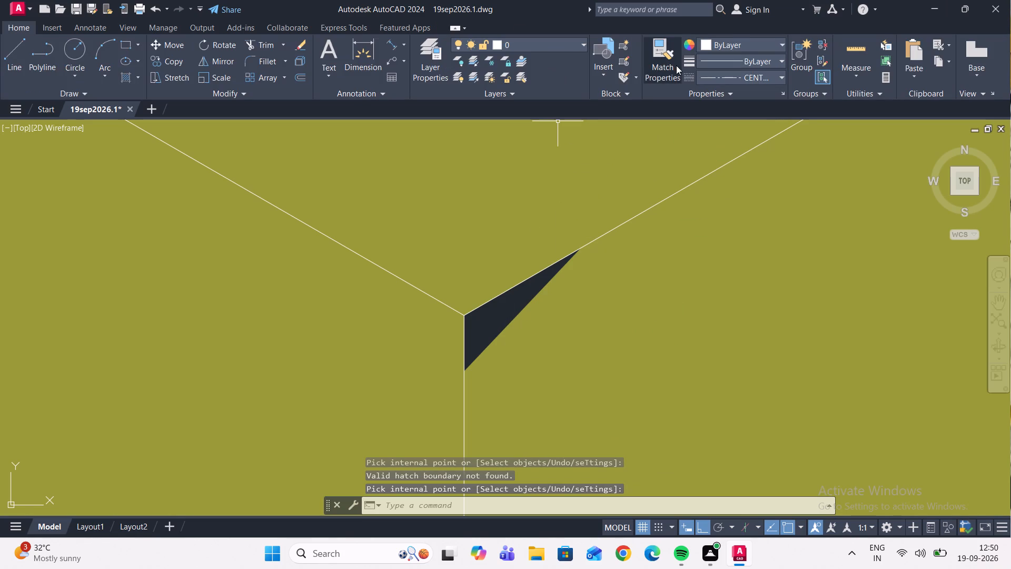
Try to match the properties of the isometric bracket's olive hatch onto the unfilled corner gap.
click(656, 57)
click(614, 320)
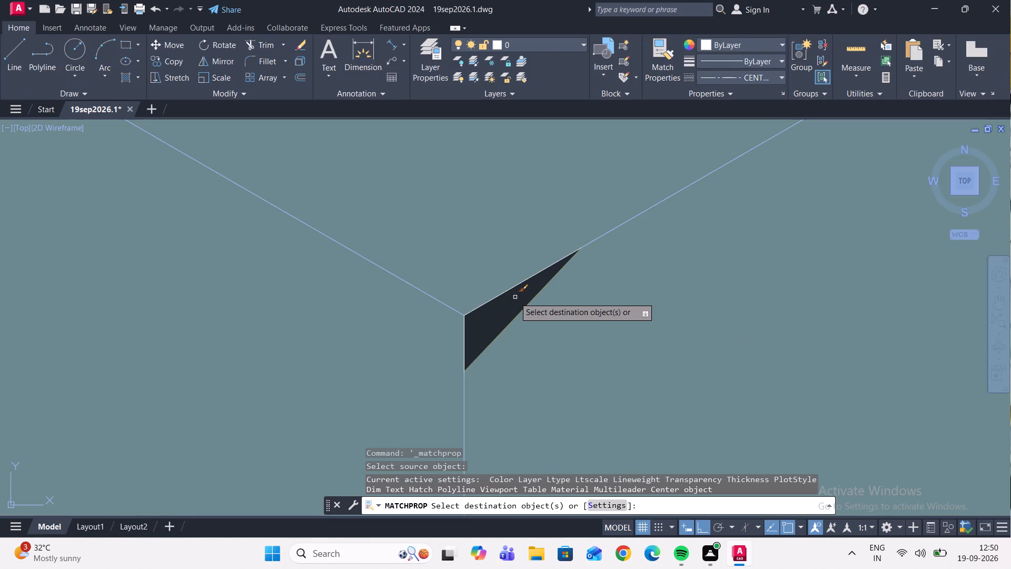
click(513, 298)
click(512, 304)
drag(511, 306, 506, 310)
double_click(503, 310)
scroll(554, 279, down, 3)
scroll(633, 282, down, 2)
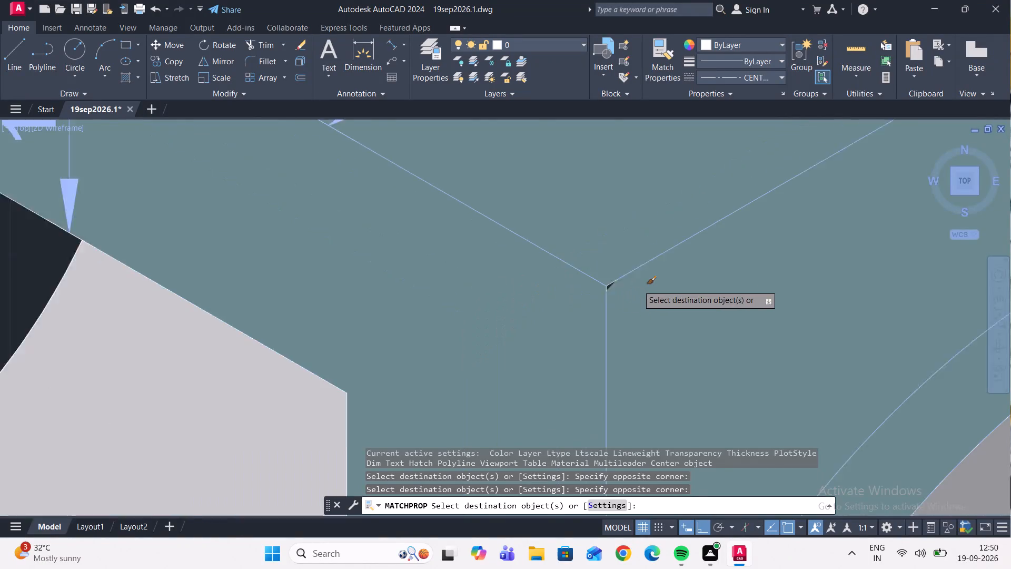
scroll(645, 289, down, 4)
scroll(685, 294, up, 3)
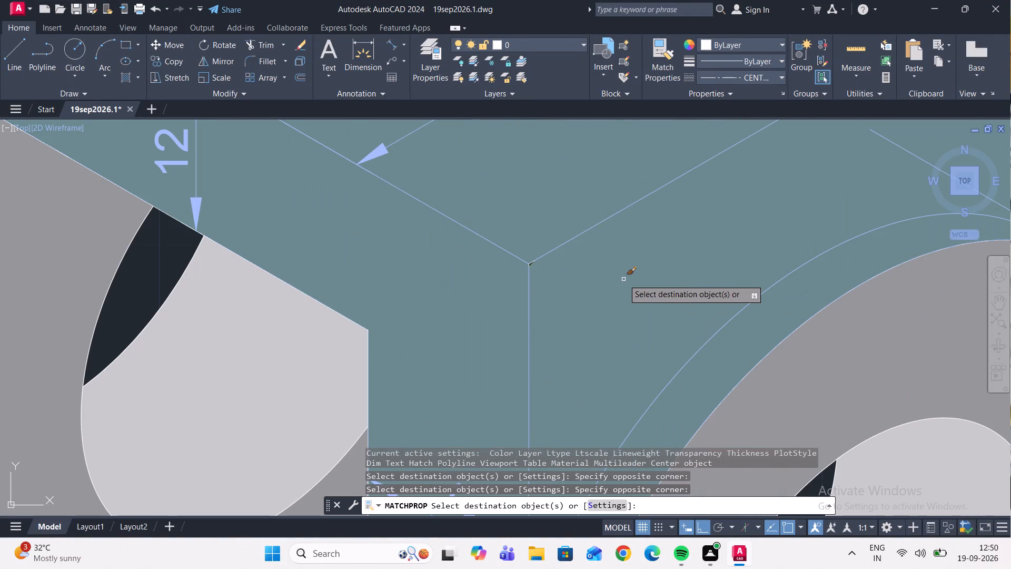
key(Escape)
Select the olive hatch and examine its extent over the isometric bracket and around the unfilled corner gap.
click(623, 279)
scroll(631, 277, down, 2)
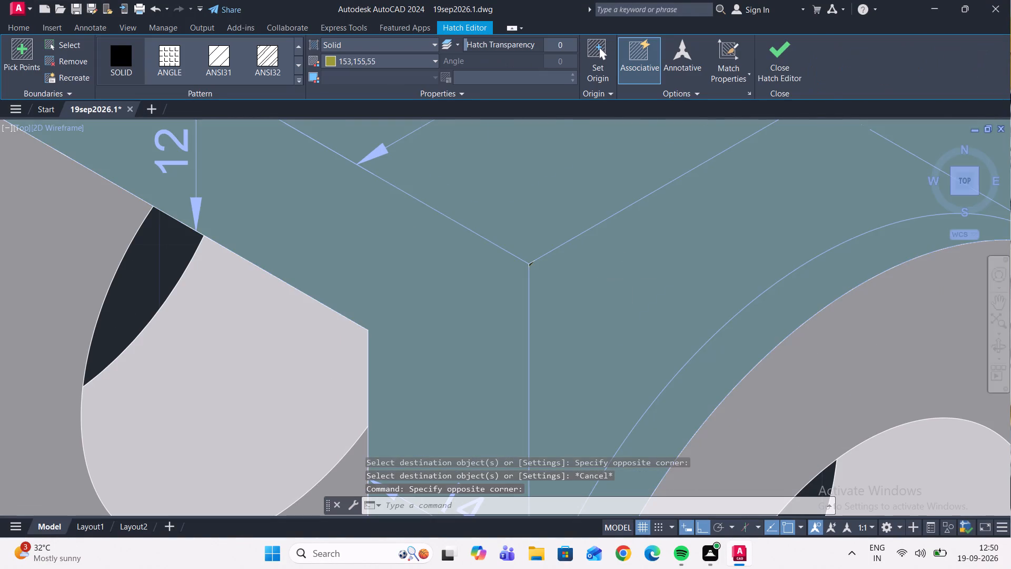
scroll(631, 277, down, 4)
scroll(633, 226, up, 2)
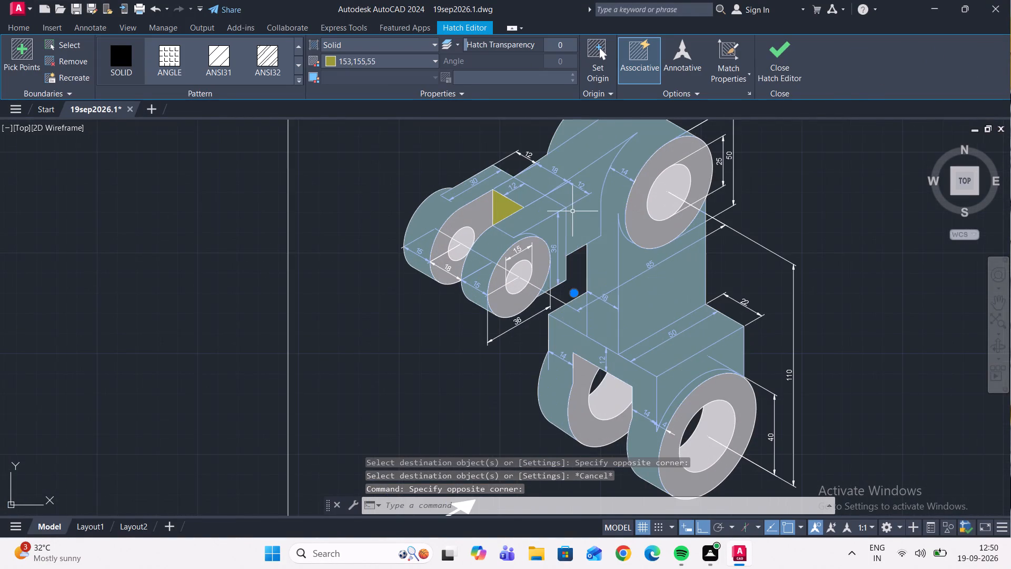
scroll(572, 211, up, 1)
scroll(748, 445, up, 2)
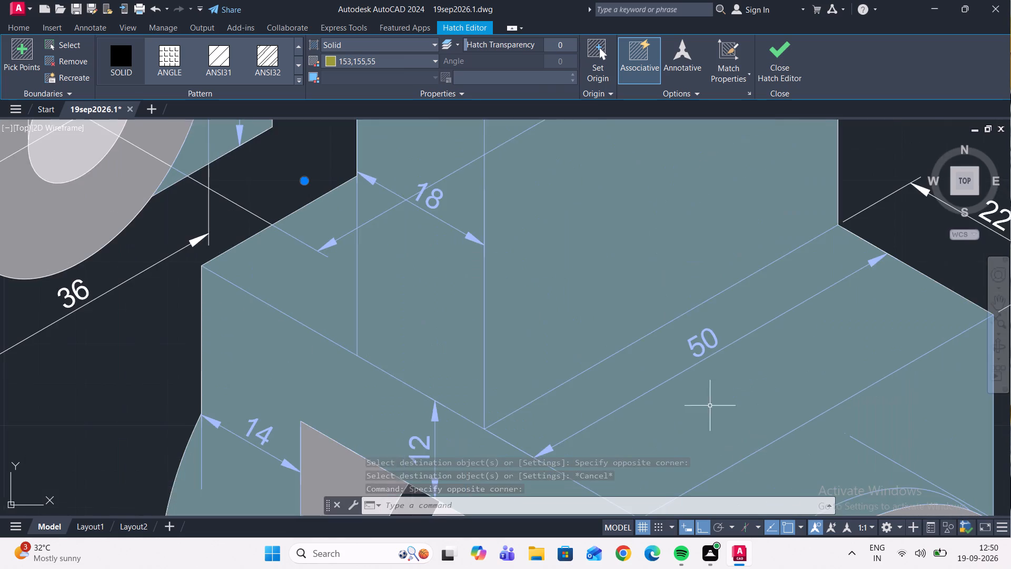
middle_drag(707, 403, 636, 330)
scroll(625, 418, down, 1)
middle_drag(623, 409, 603, 347)
scroll(608, 365, up, 1)
scroll(568, 377, up, 3)
scroll(516, 433, up, 1)
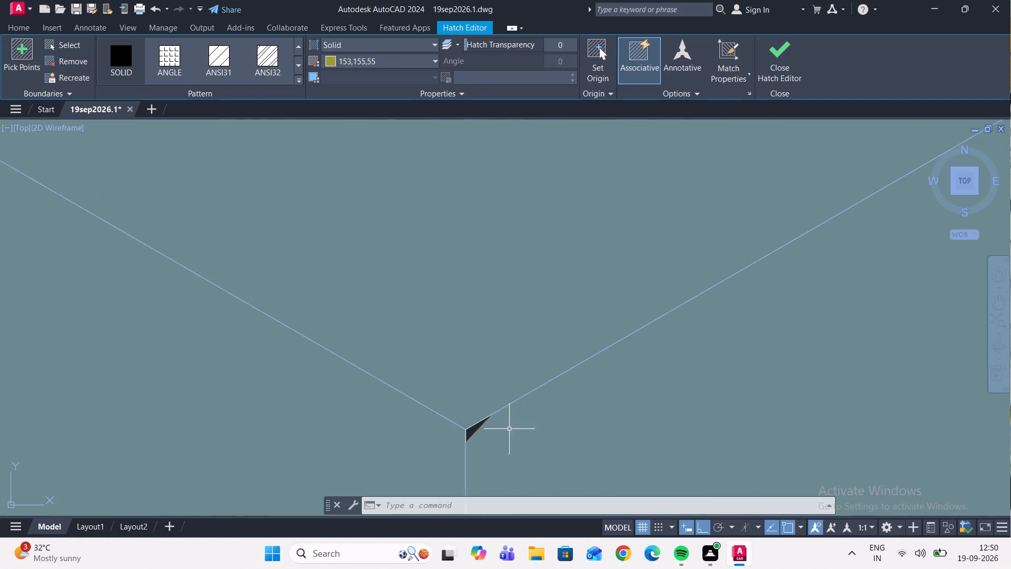
scroll(504, 426, up, 3)
key(Escape)
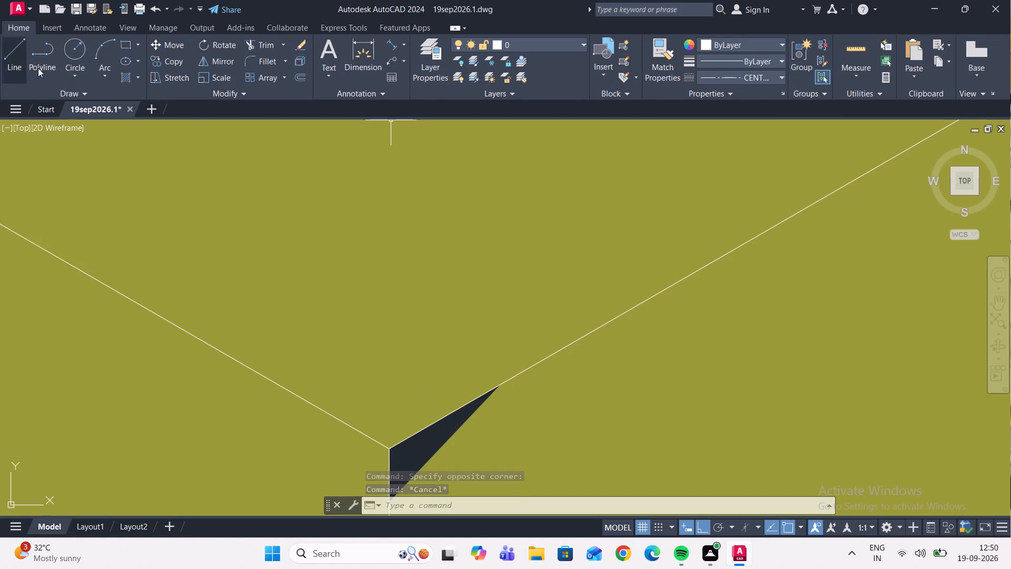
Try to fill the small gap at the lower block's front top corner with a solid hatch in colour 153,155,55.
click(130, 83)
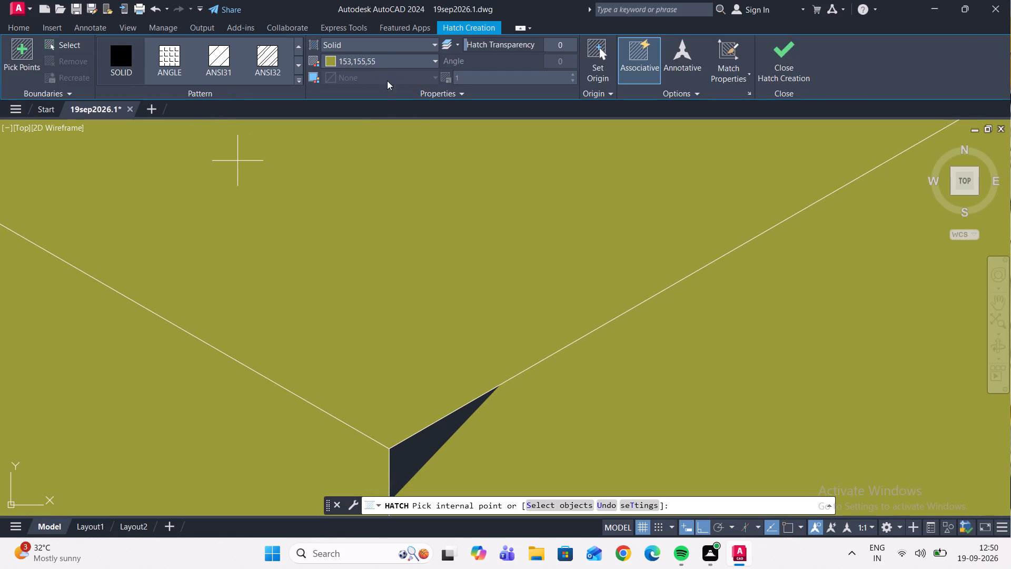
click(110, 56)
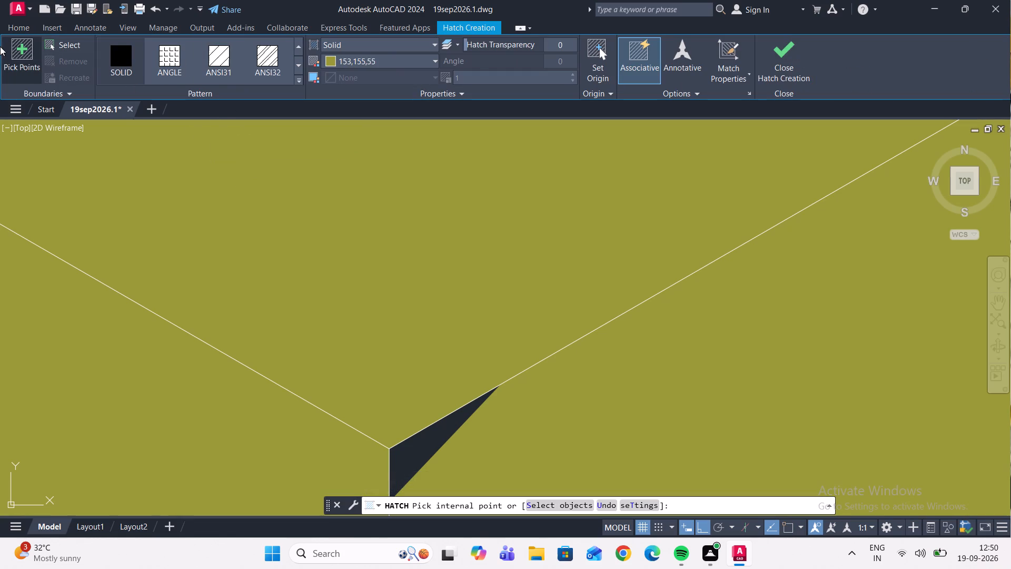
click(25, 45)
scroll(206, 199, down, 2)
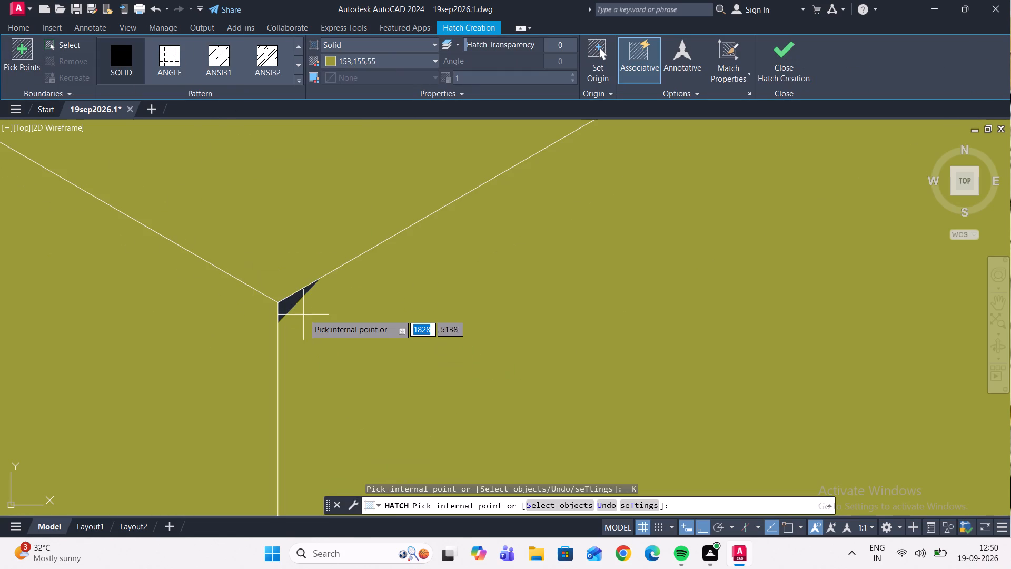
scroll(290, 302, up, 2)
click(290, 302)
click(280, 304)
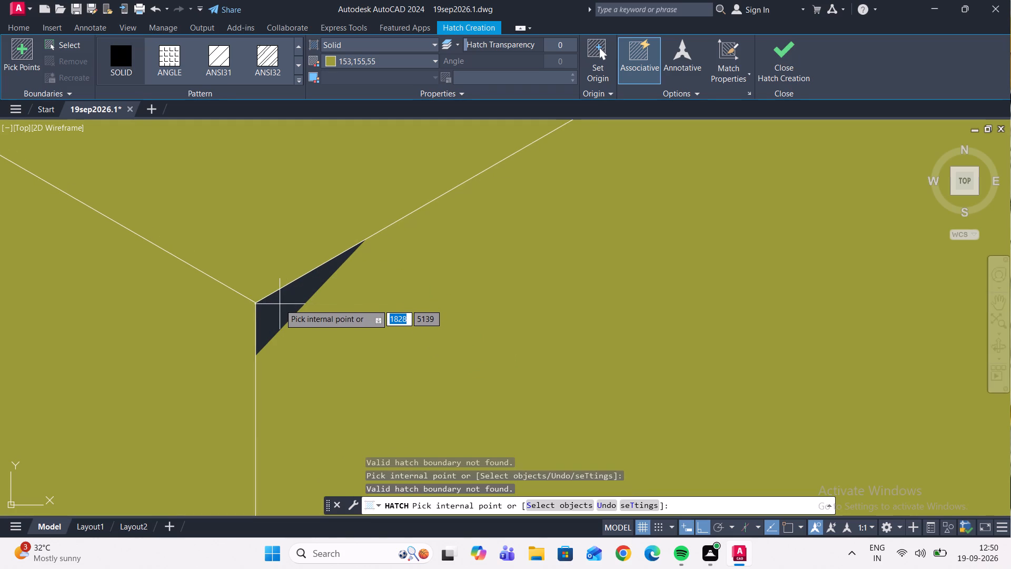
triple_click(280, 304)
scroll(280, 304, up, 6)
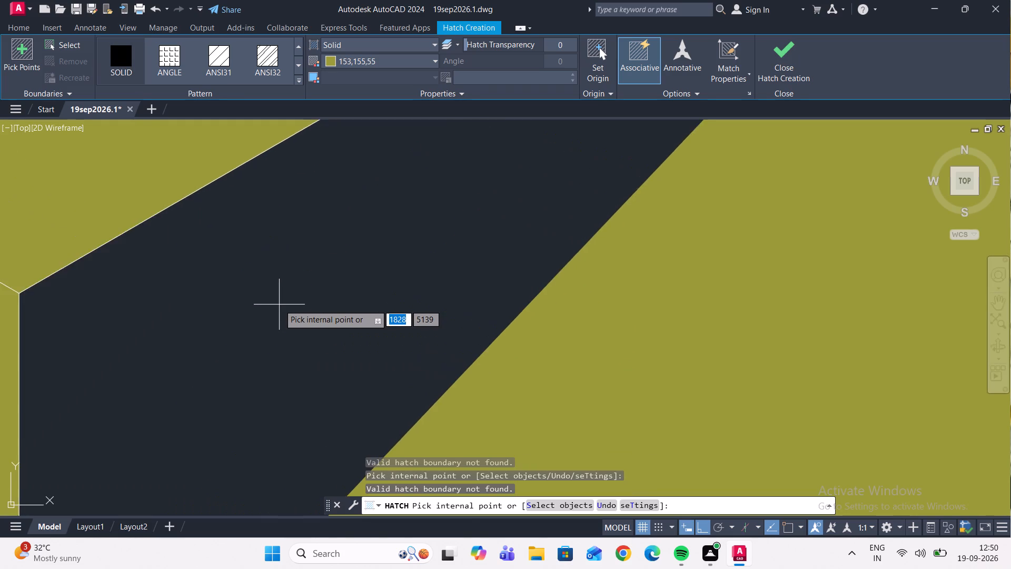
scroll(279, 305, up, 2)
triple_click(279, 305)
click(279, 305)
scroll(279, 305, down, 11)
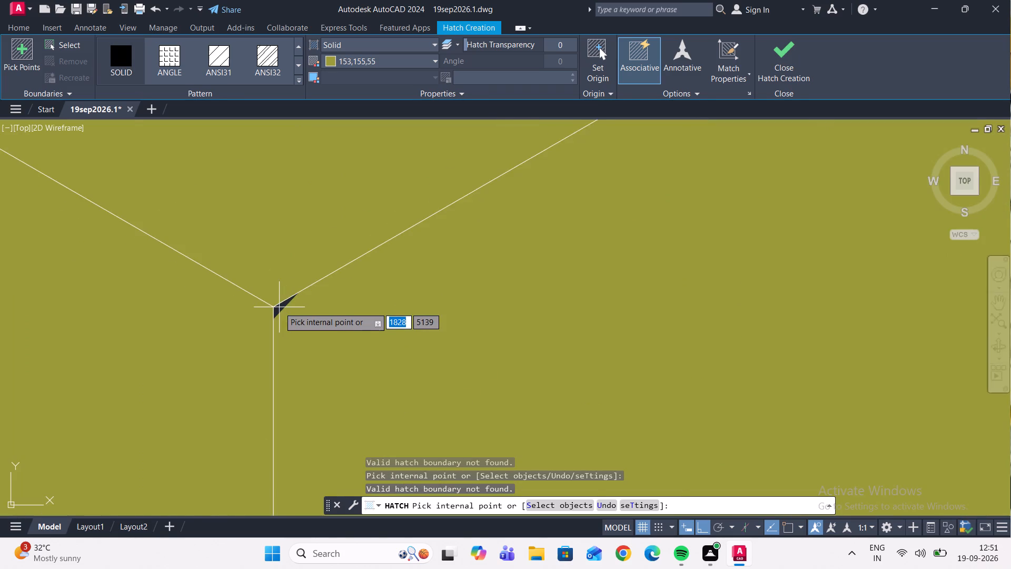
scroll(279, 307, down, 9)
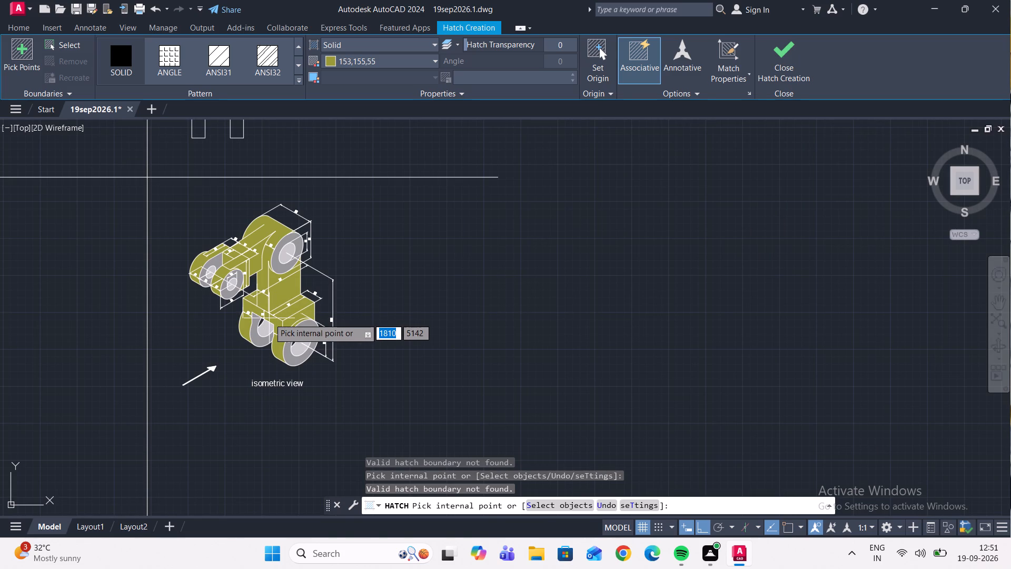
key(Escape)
Measure the lower block's front vertical edge in the isometric view with an aligned dimension, without placing it.
middle_drag(177, 211, 210, 292)
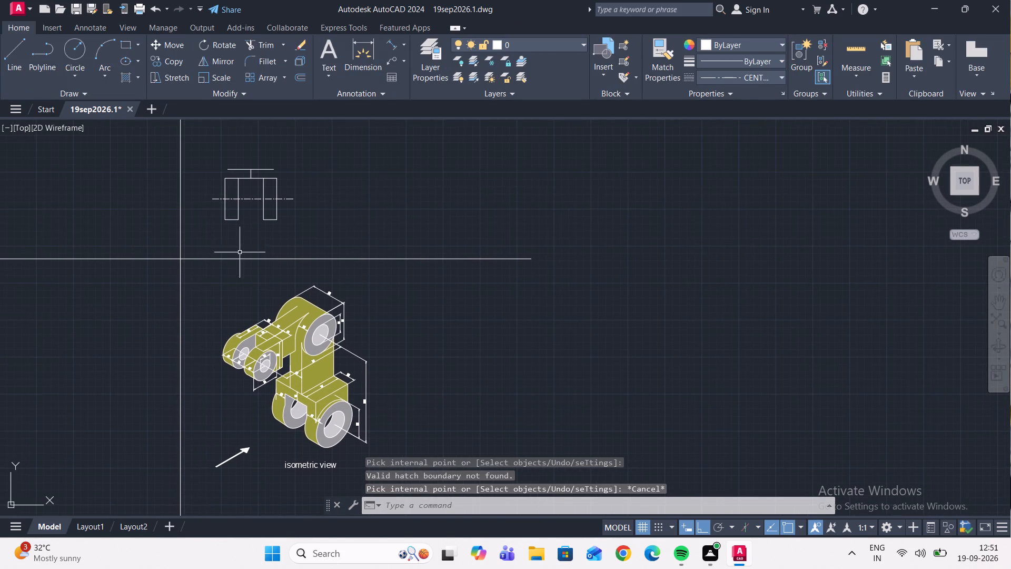
scroll(230, 194, up, 2)
scroll(389, 323, down, 2)
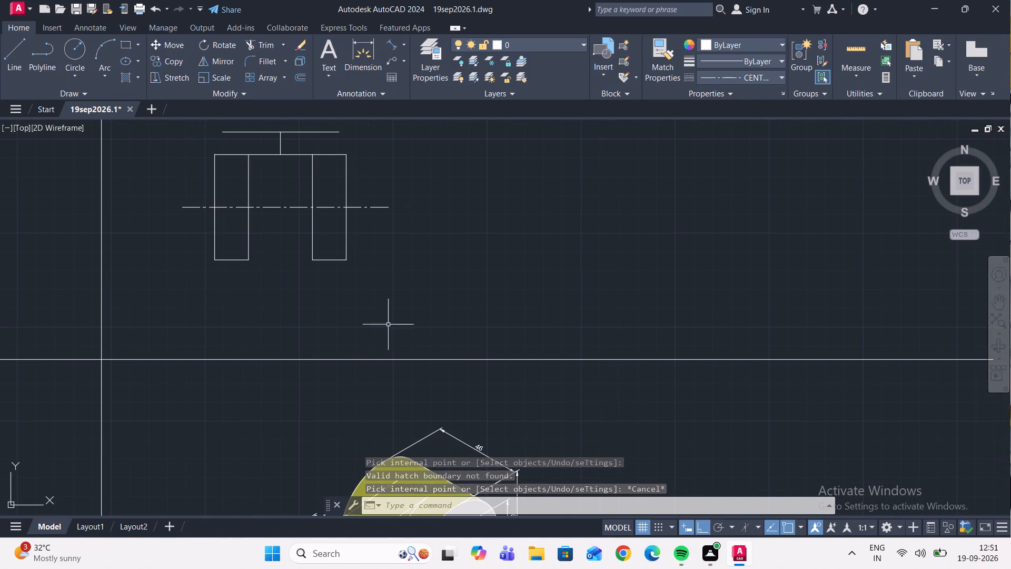
scroll(389, 322, down, 1)
click(389, 45)
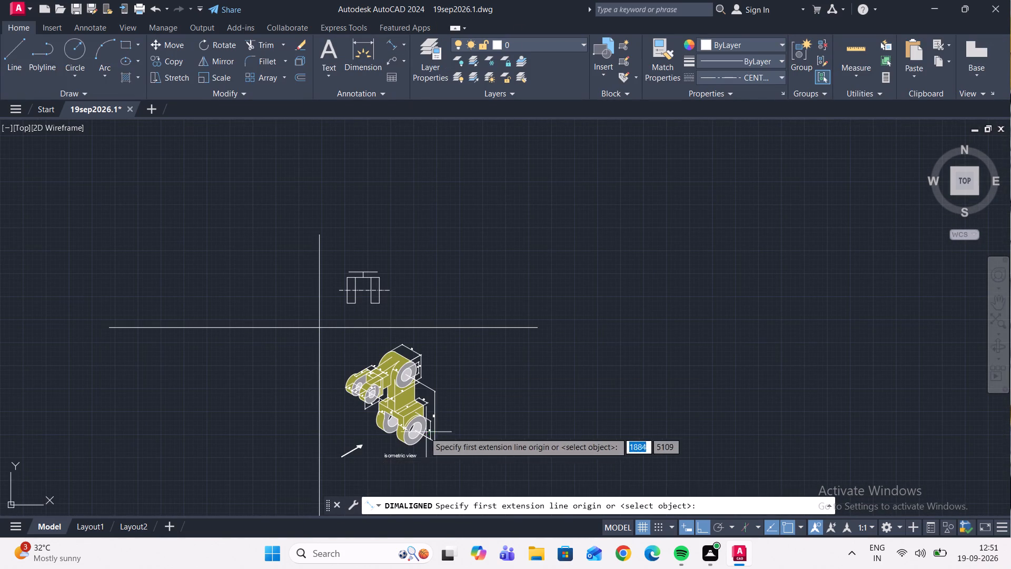
scroll(442, 425, up, 1)
scroll(391, 426, up, 4)
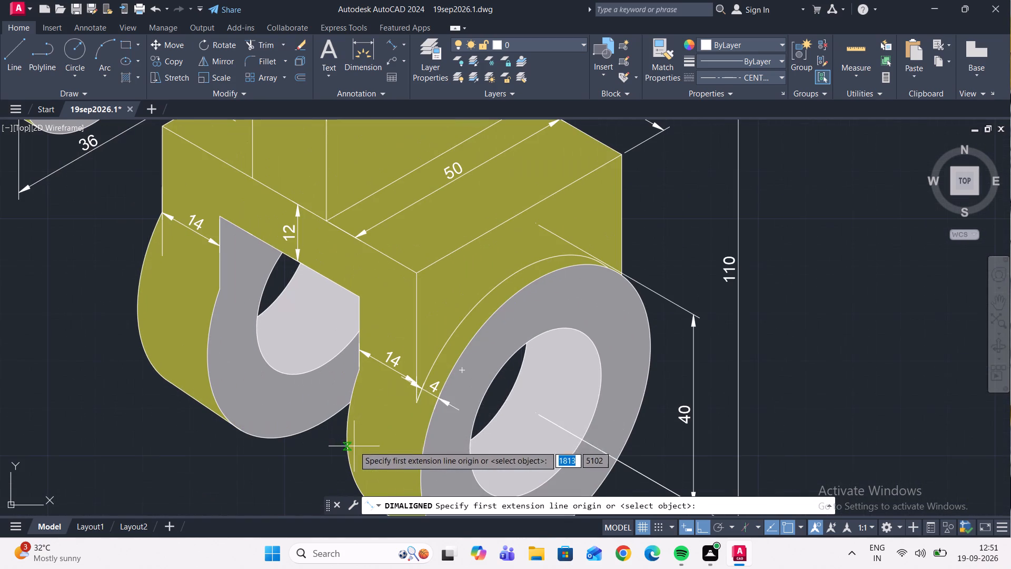
scroll(402, 398, up, 2)
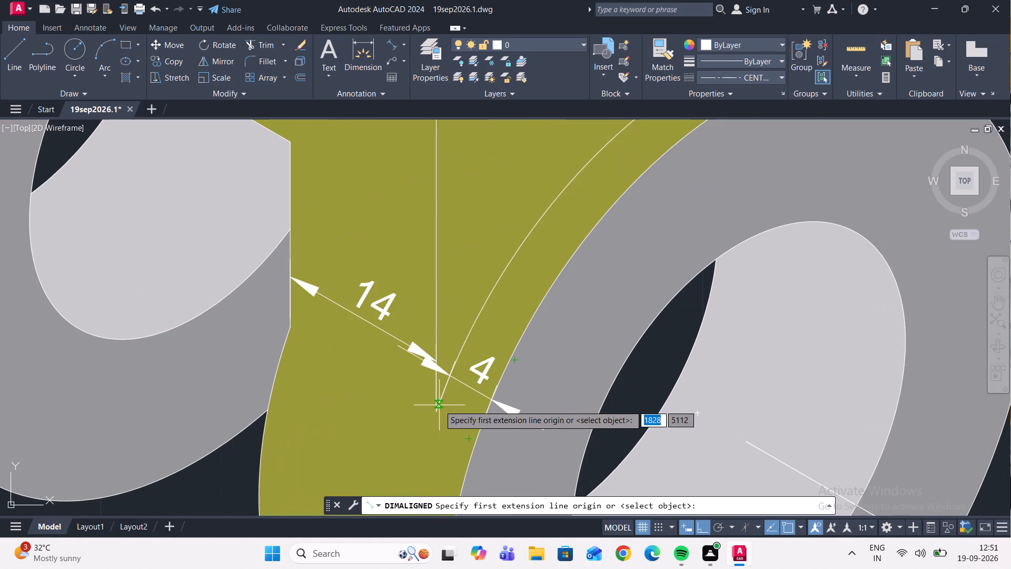
scroll(435, 409, up, 4)
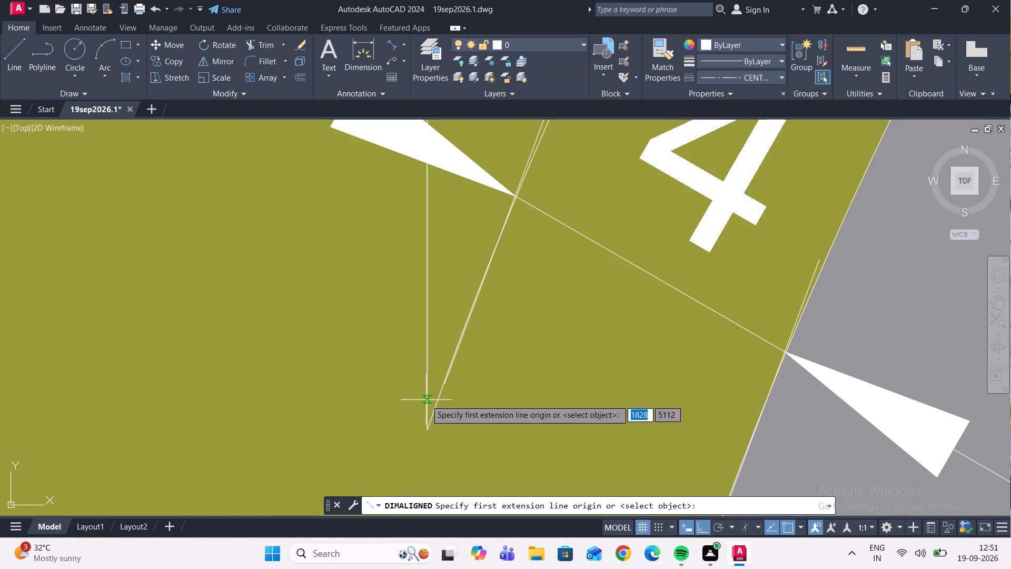
click(428, 431)
middle_drag(408, 260, 398, 560)
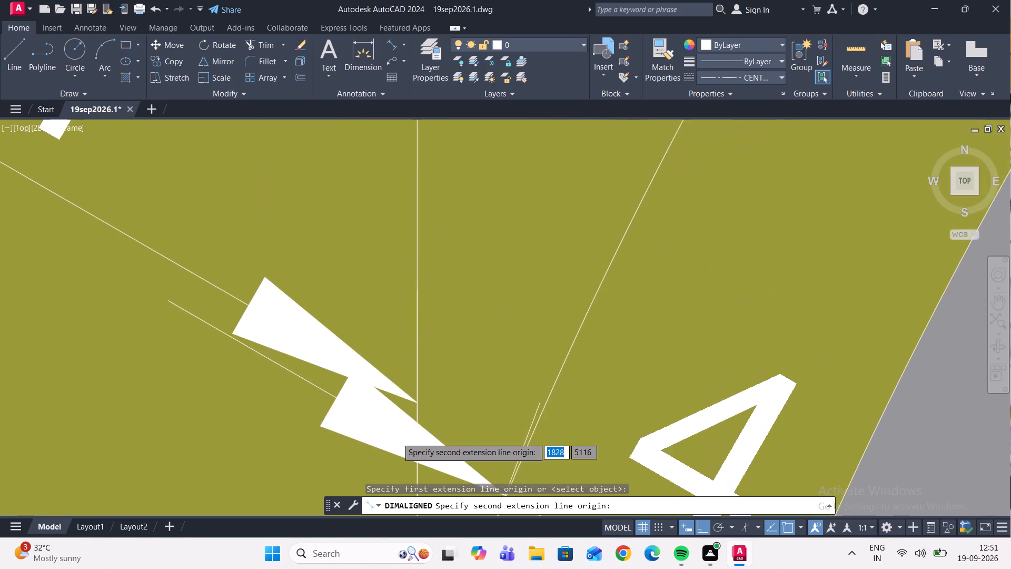
middle_drag(398, 560, 397, 556)
scroll(412, 326, down, 2)
scroll(394, 283, up, 4)
scroll(394, 283, down, 9)
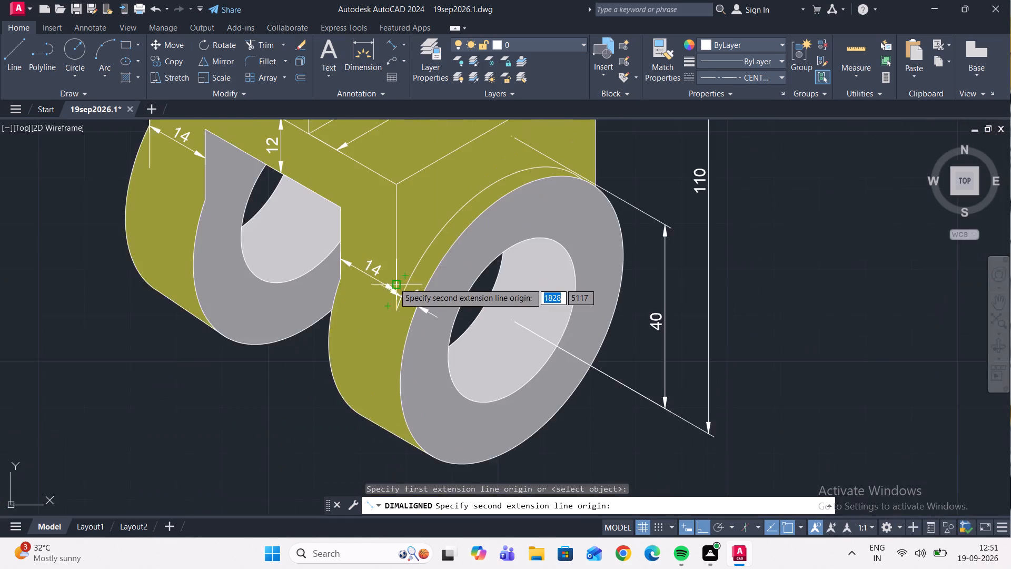
middle_drag(394, 283, 384, 465)
scroll(379, 356, up, 4)
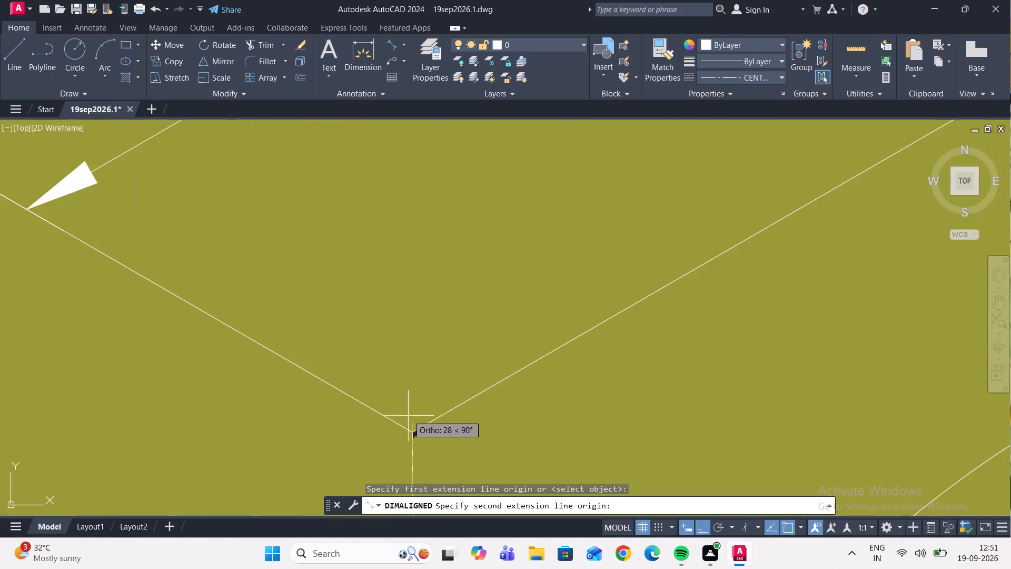
scroll(405, 434, up, 4)
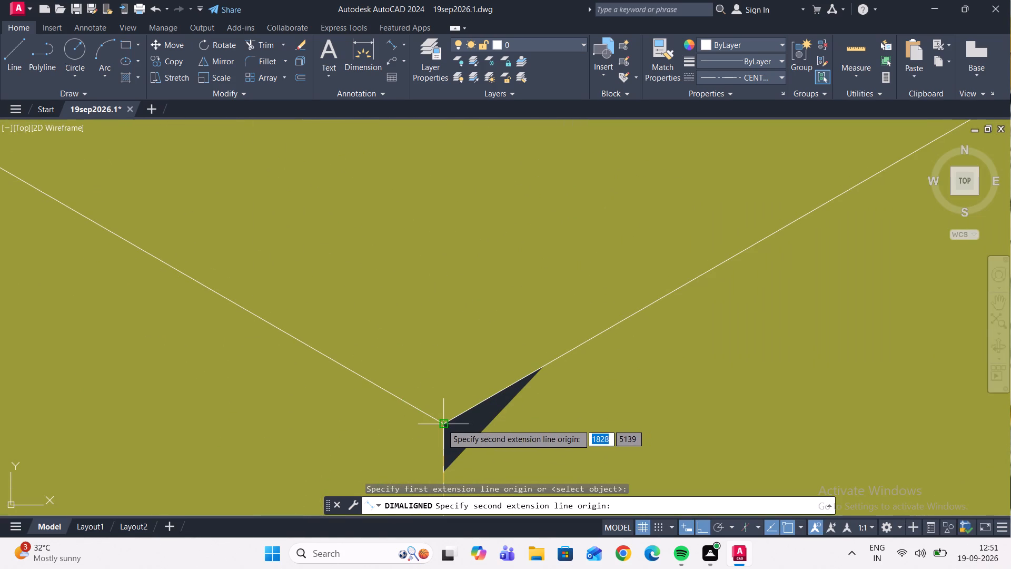
click(441, 424)
scroll(412, 300, down, 9)
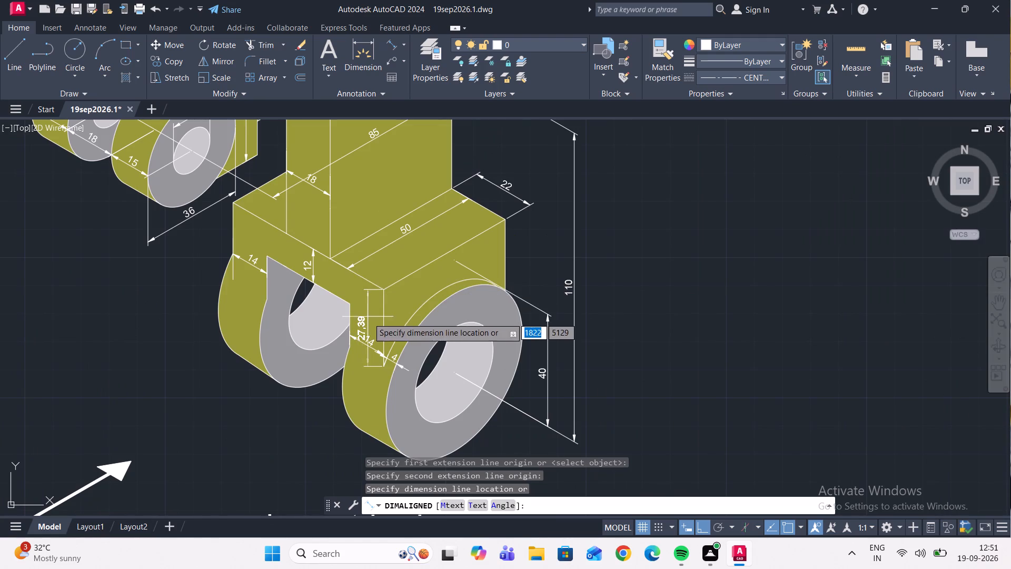
scroll(365, 335, up, 4)
scroll(372, 307, down, 2)
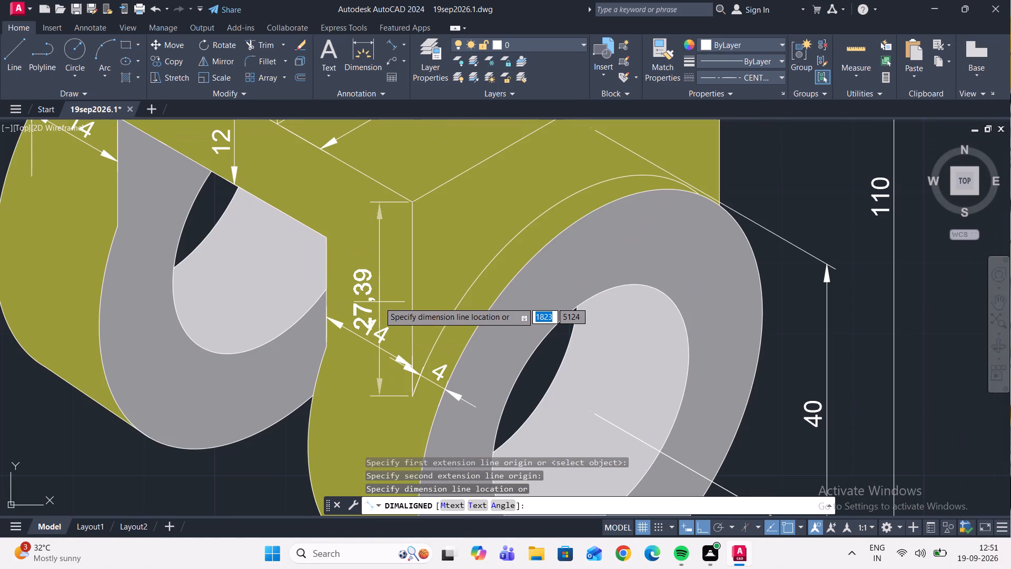
key(Escape)
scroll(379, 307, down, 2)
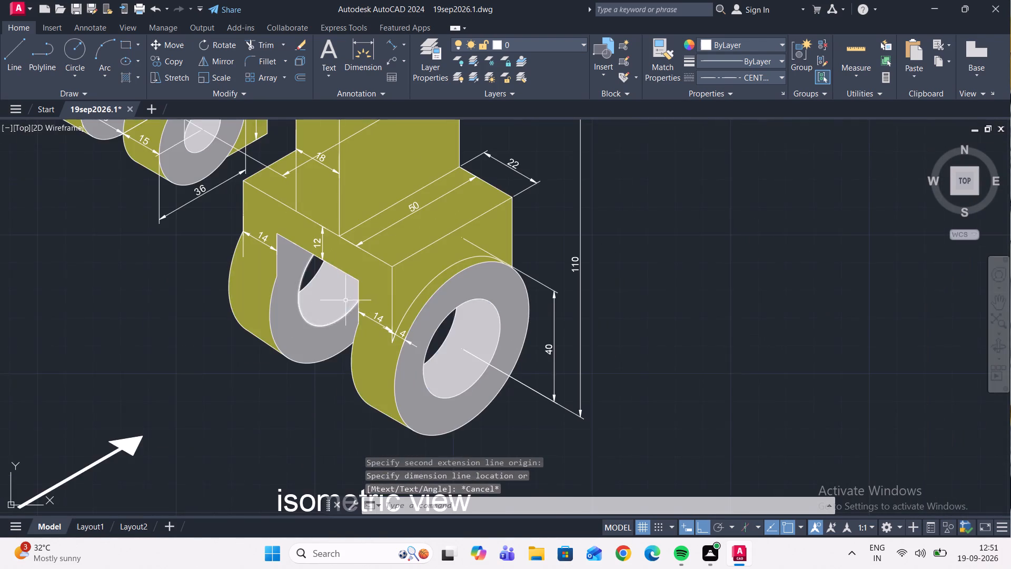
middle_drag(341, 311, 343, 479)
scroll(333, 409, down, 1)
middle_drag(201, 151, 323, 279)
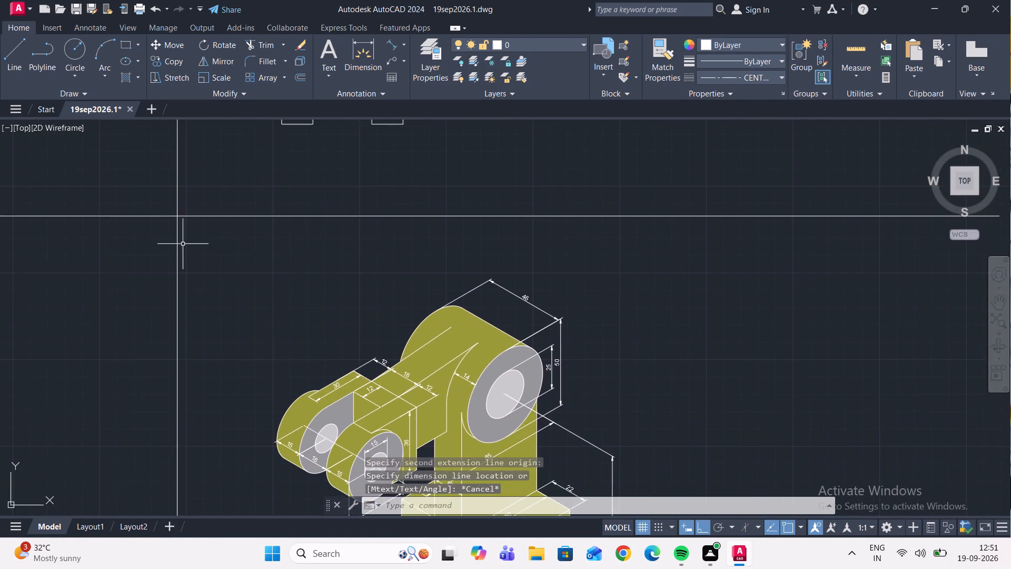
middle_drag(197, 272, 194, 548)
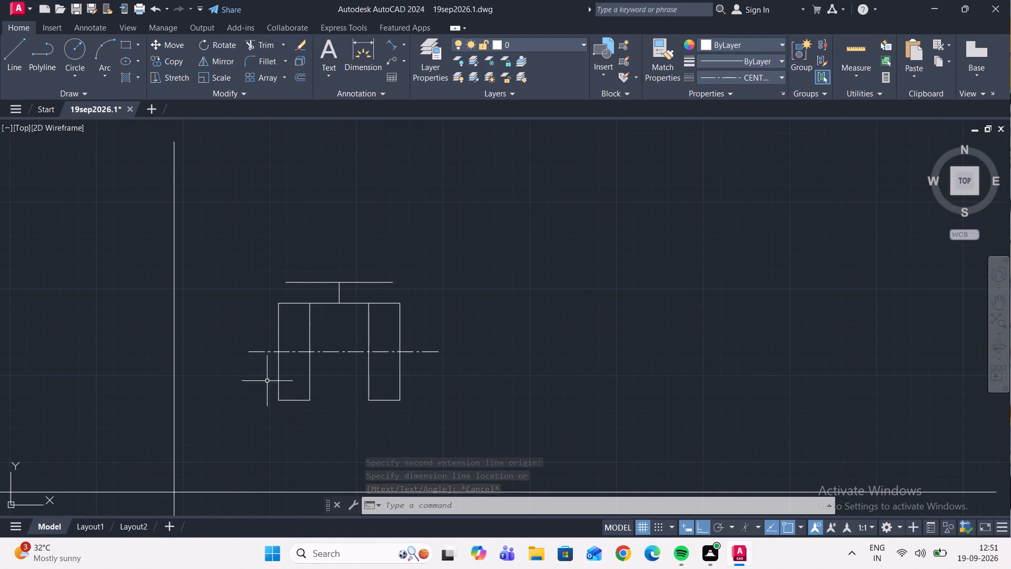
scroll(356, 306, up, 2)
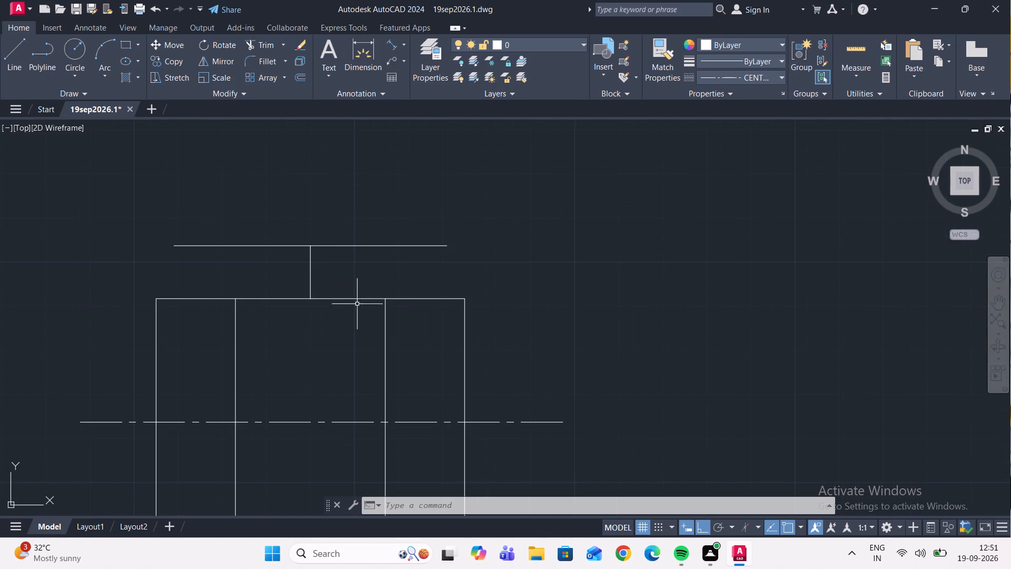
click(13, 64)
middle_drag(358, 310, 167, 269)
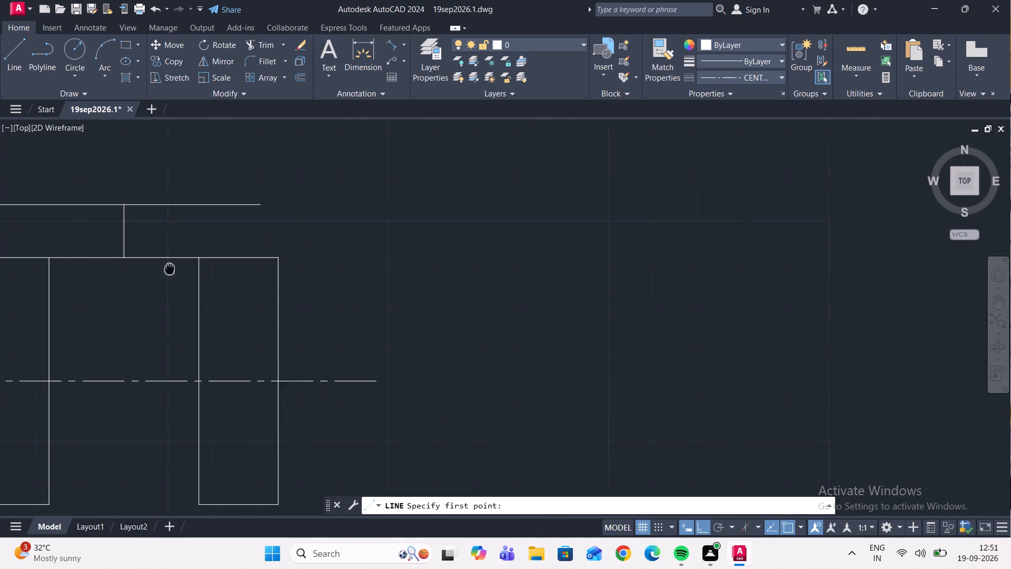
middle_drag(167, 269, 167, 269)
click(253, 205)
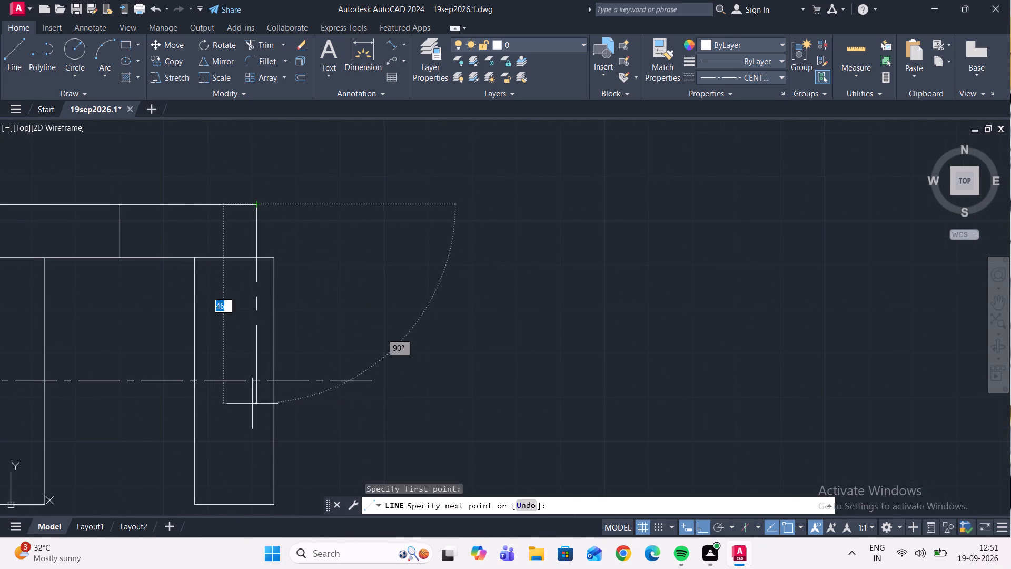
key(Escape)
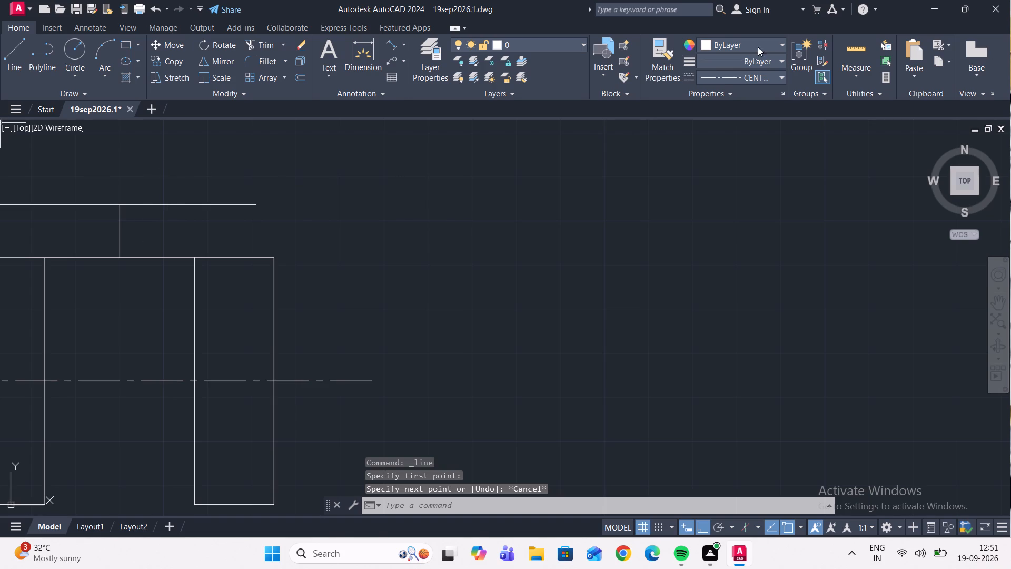
Using the ByLayer linetype, complete a rectangle below the orthographic view's upper horizontal line, with sides 27 long dropping from both its ends.
click(783, 79)
click(772, 88)
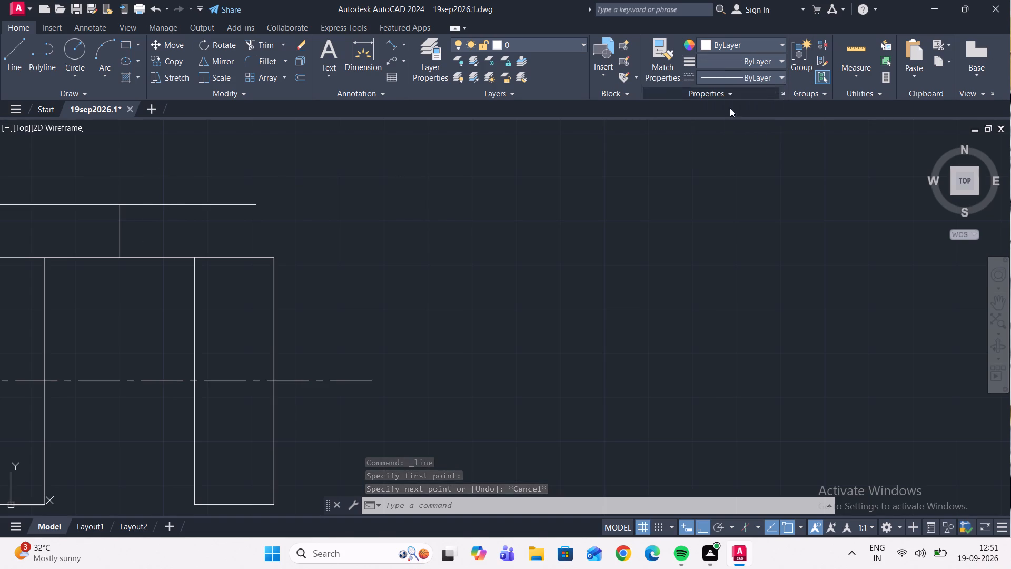
click(21, 58)
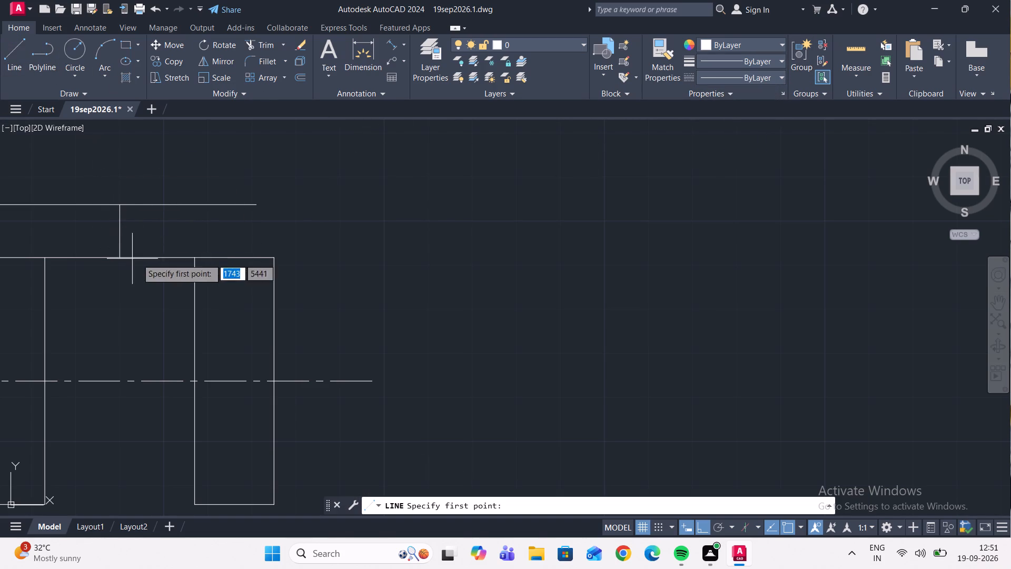
click(257, 206)
text(27)
key(Return)
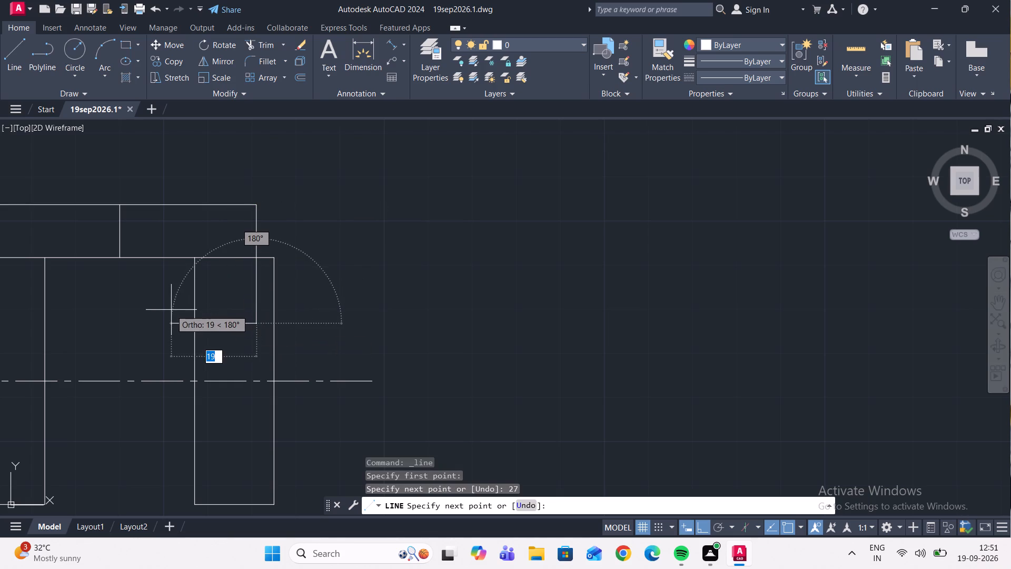
scroll(189, 336, up, 1)
scroll(194, 336, down, 2)
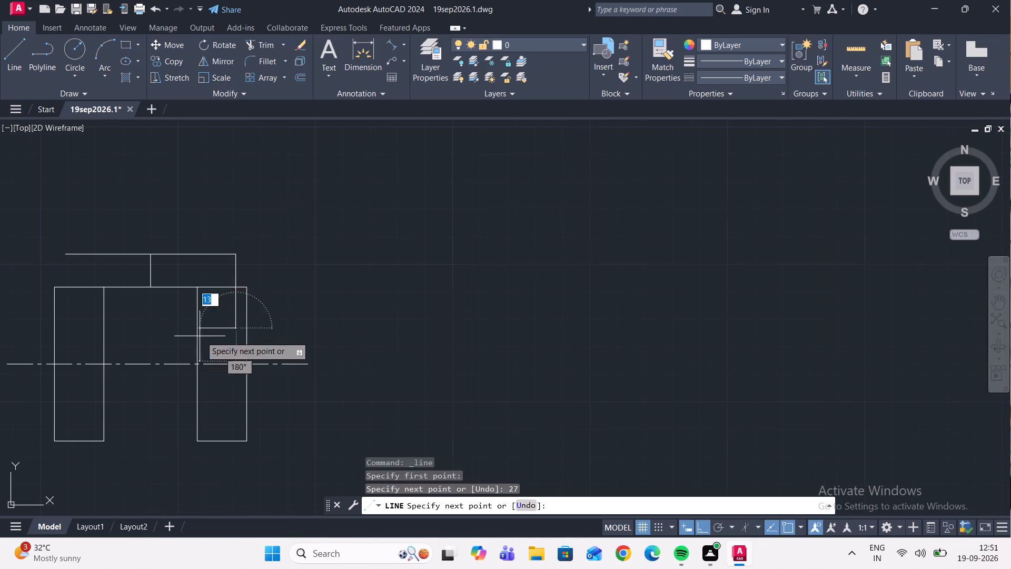
click(64, 309)
click(65, 256)
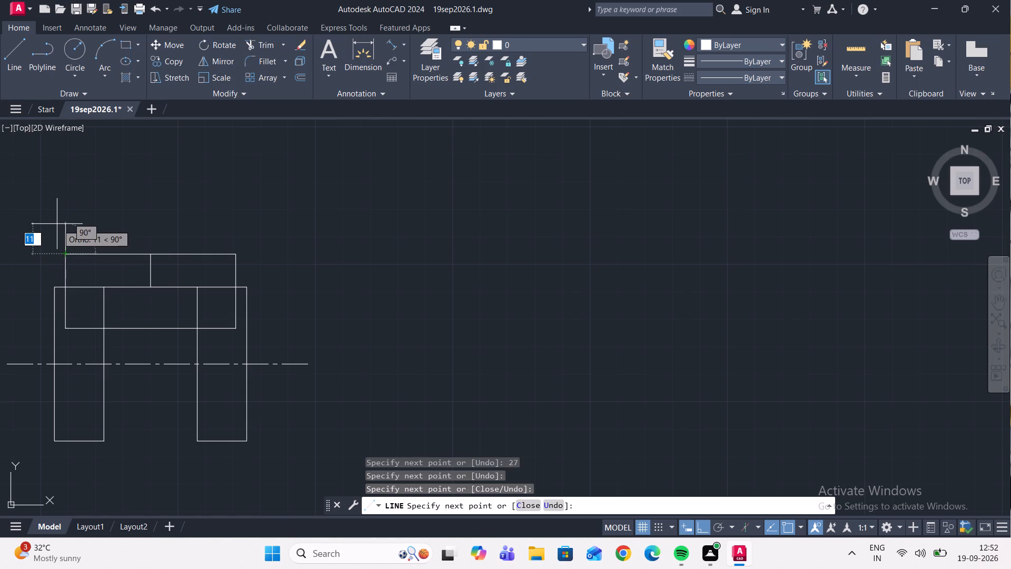
key(Escape)
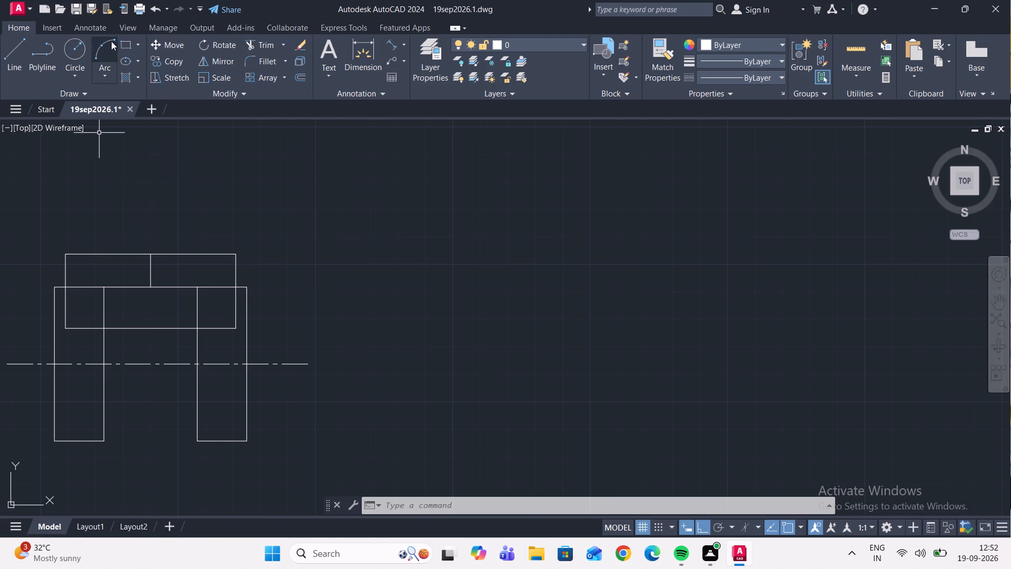
Trim the new rectangle's bottom line between the two legs of the orthographic view.
click(267, 48)
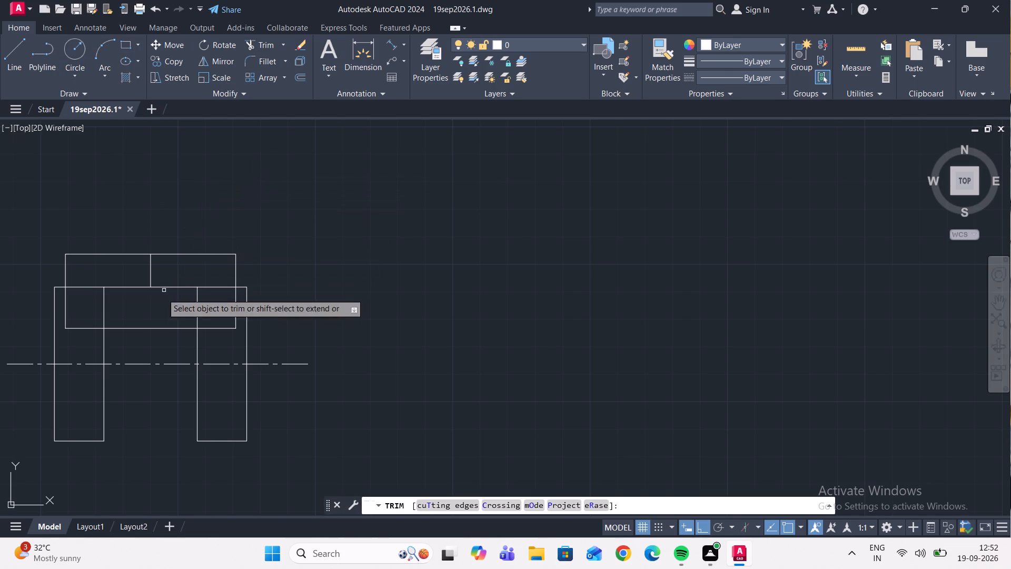
click(181, 328)
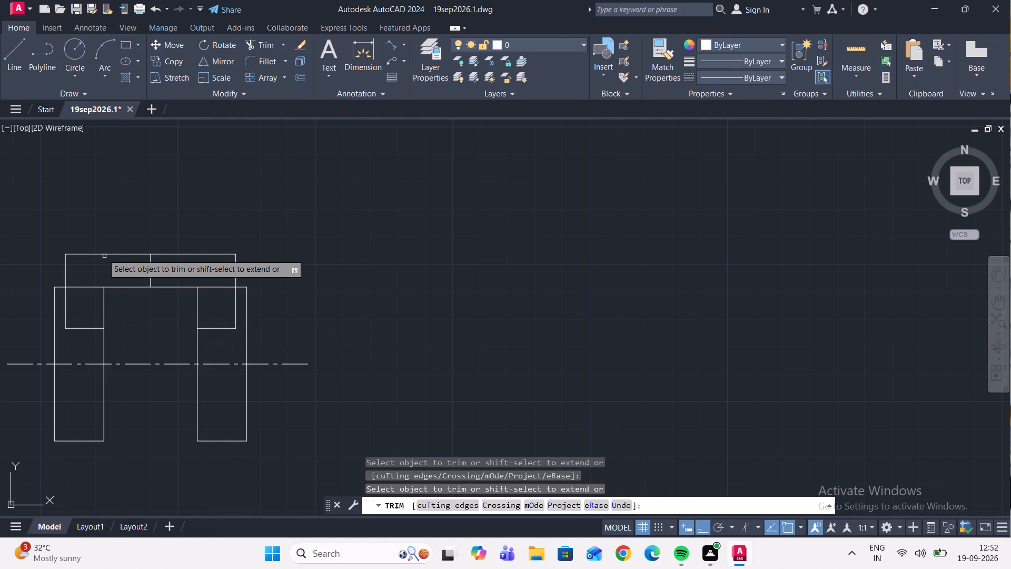
key(Escape)
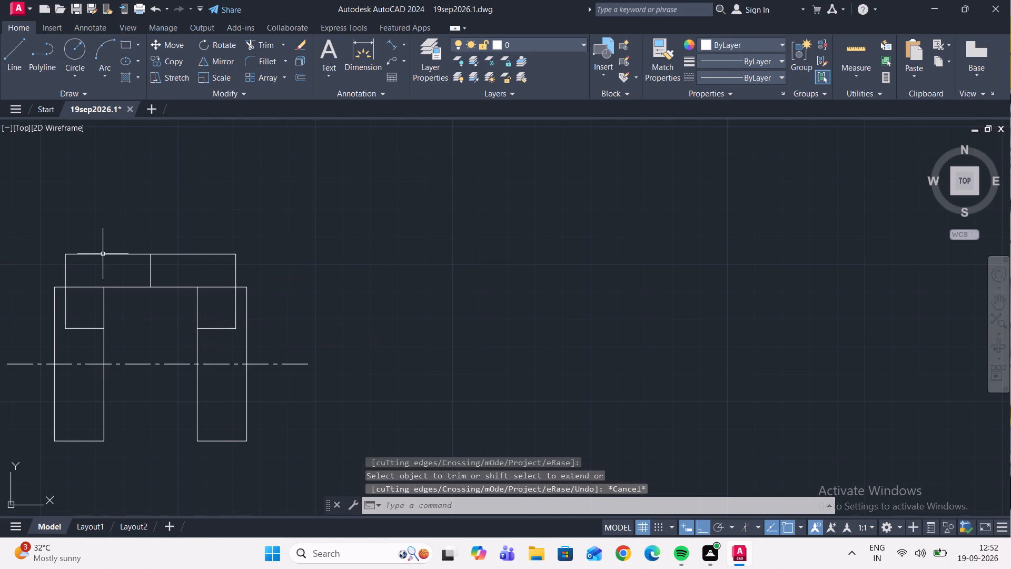
Examine the dimensions around the lower block and upright of the isometric view, leaving the orthographic view's left inner rectangle unchanged.
scroll(68, 357, up, 2)
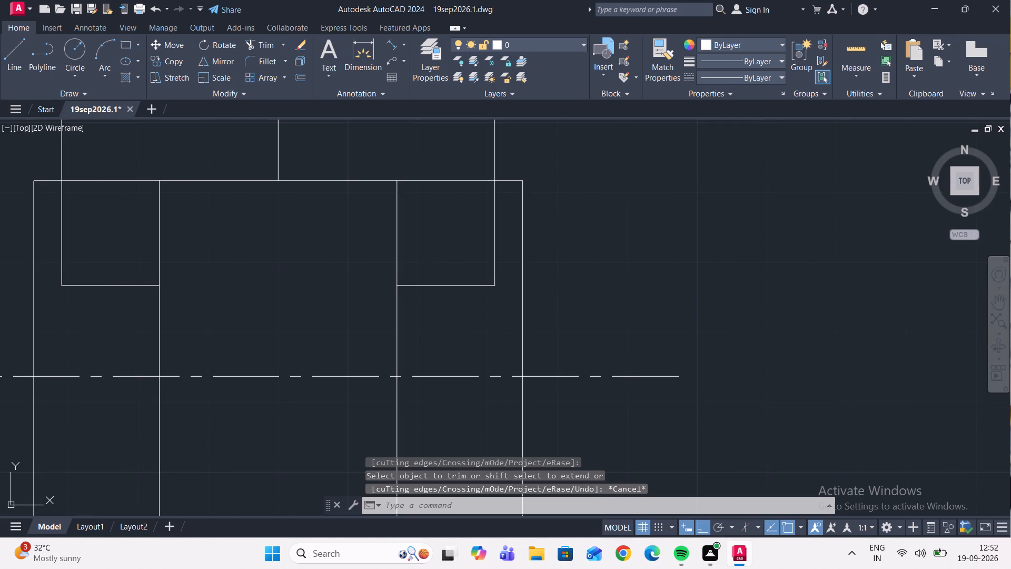
click(102, 302)
click(91, 273)
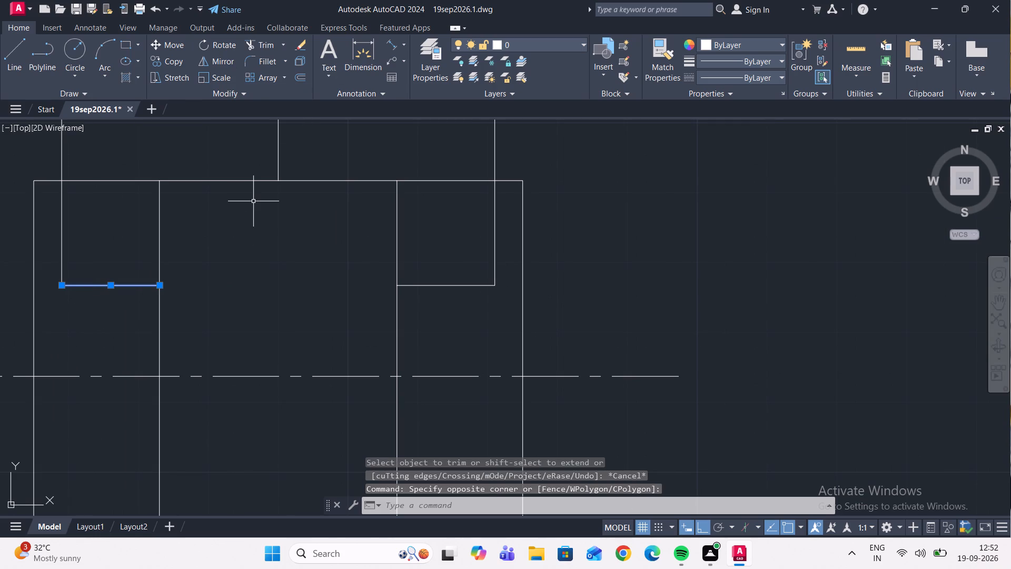
scroll(106, 172, down, 7)
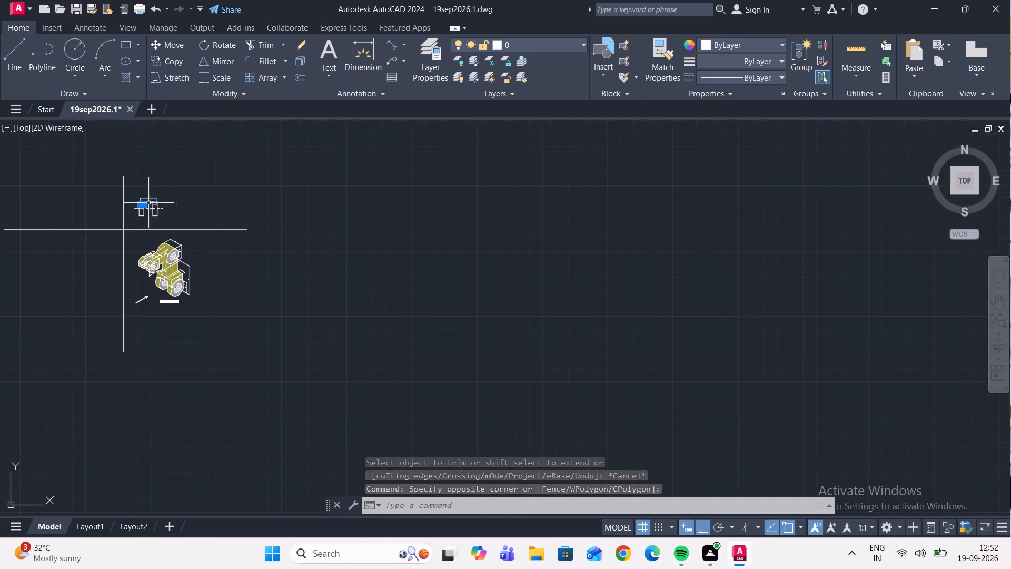
scroll(154, 292, up, 6)
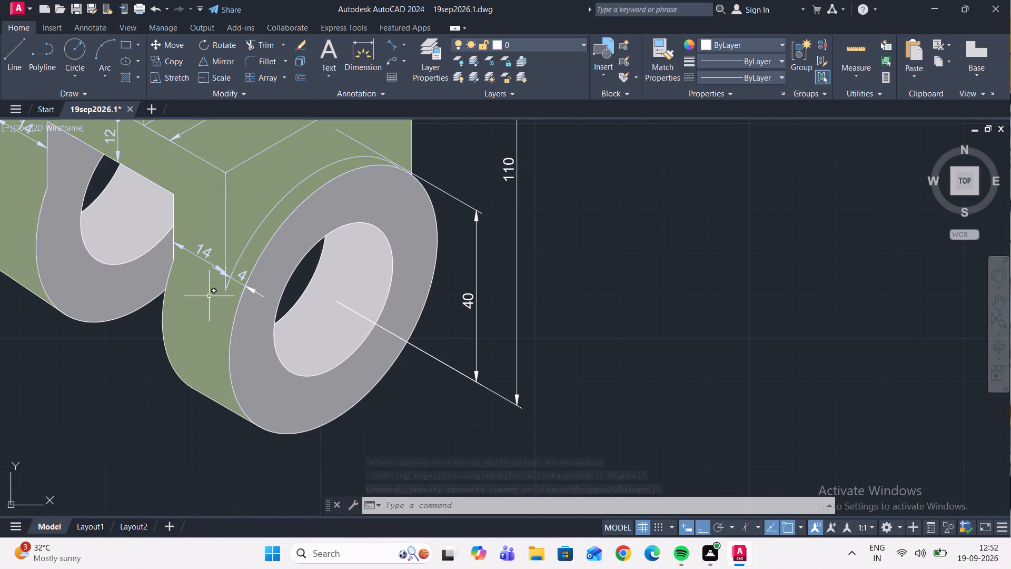
scroll(215, 295, up, 1)
scroll(224, 315, down, 1)
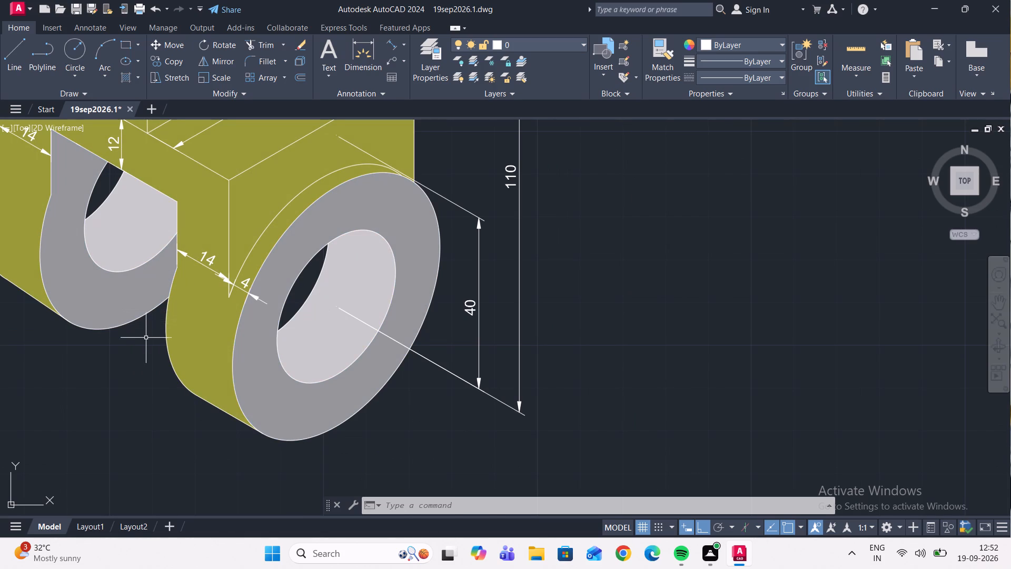
scroll(147, 342, down, 1)
middle_drag(147, 343, 187, 428)
middle_drag(187, 429, 211, 490)
middle_drag(194, 495, 245, 539)
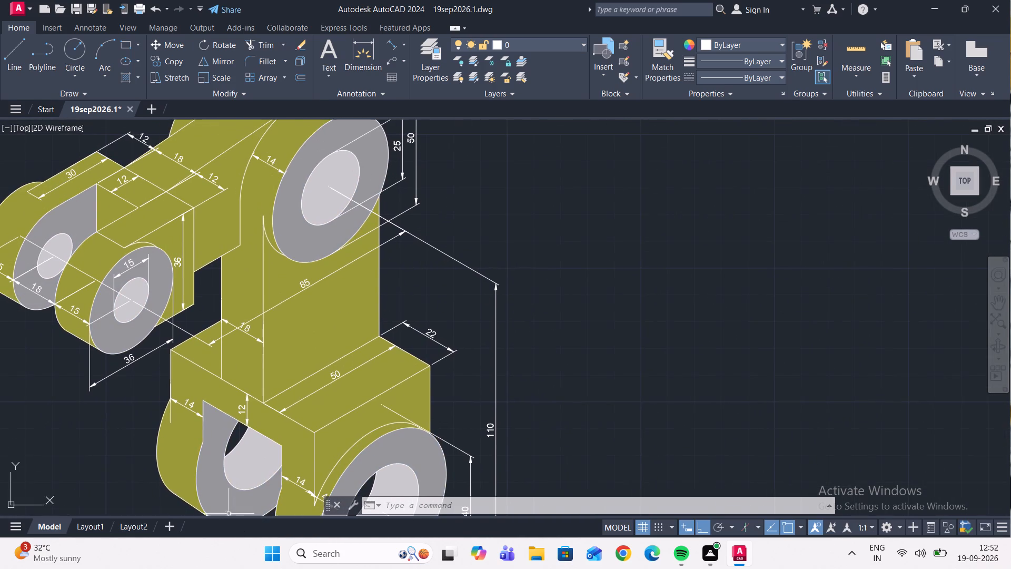
middle_drag(204, 472, 273, 568)
scroll(272, 522, down, 3)
scroll(215, 274, down, 3)
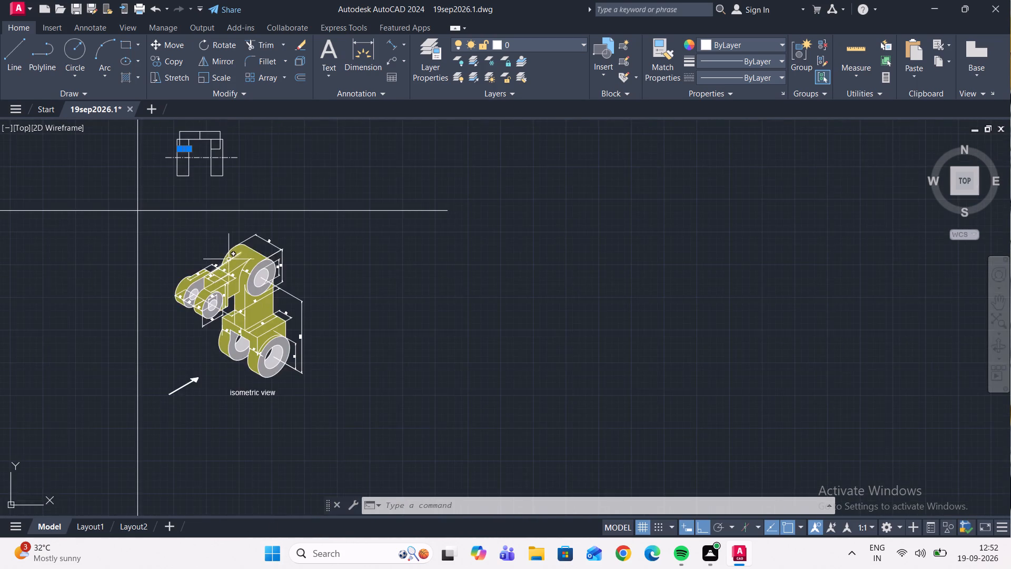
middle_drag(230, 271, 227, 411)
scroll(163, 280, up, 2)
scroll(206, 299, up, 4)
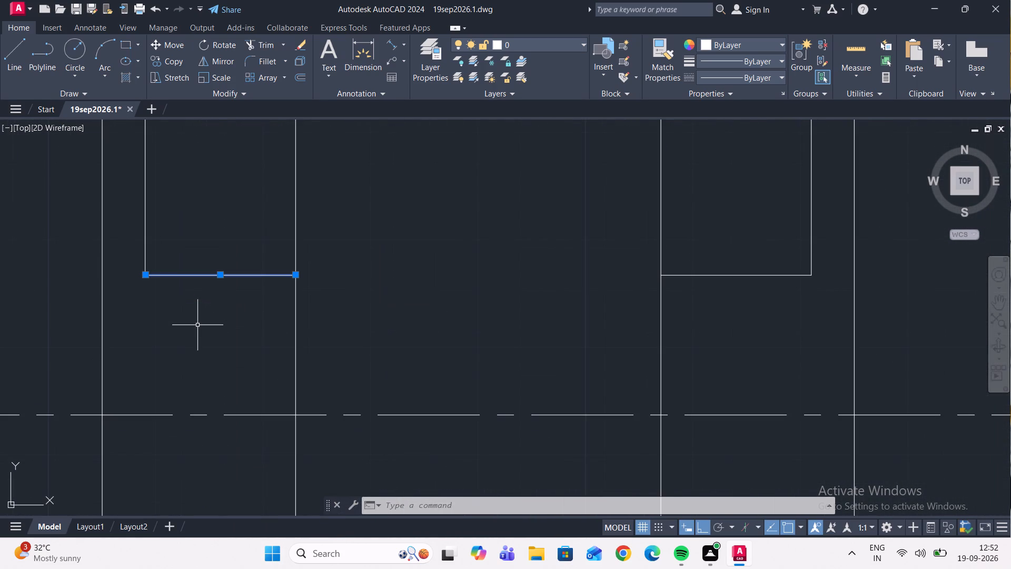
key(Escape)
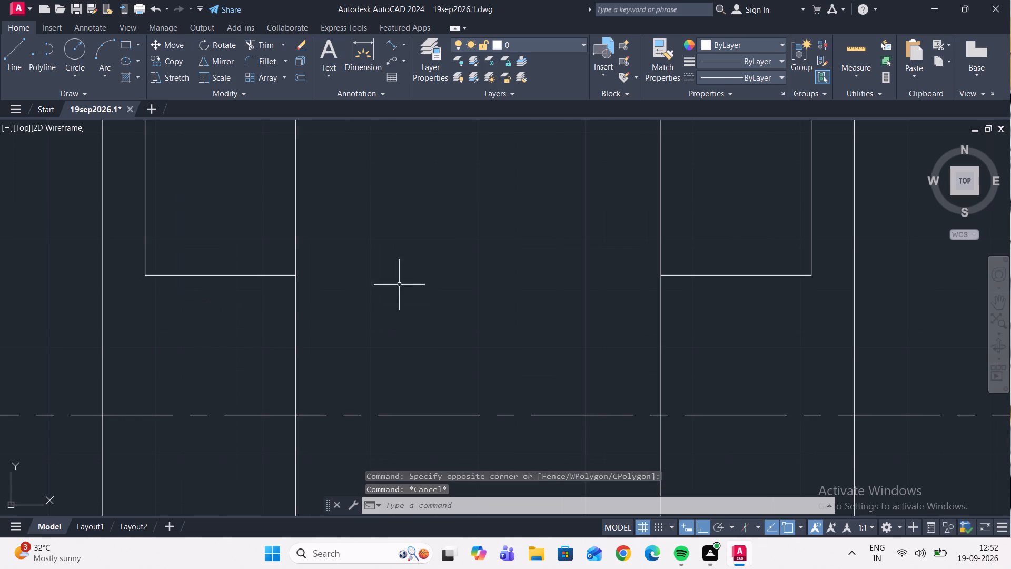
Erase the short vertical centre line inside the upper horizontal block of the orthographic view.
scroll(412, 276, down, 3)
middle_drag(421, 264, 360, 314)
scroll(378, 278, up, 2)
click(372, 271)
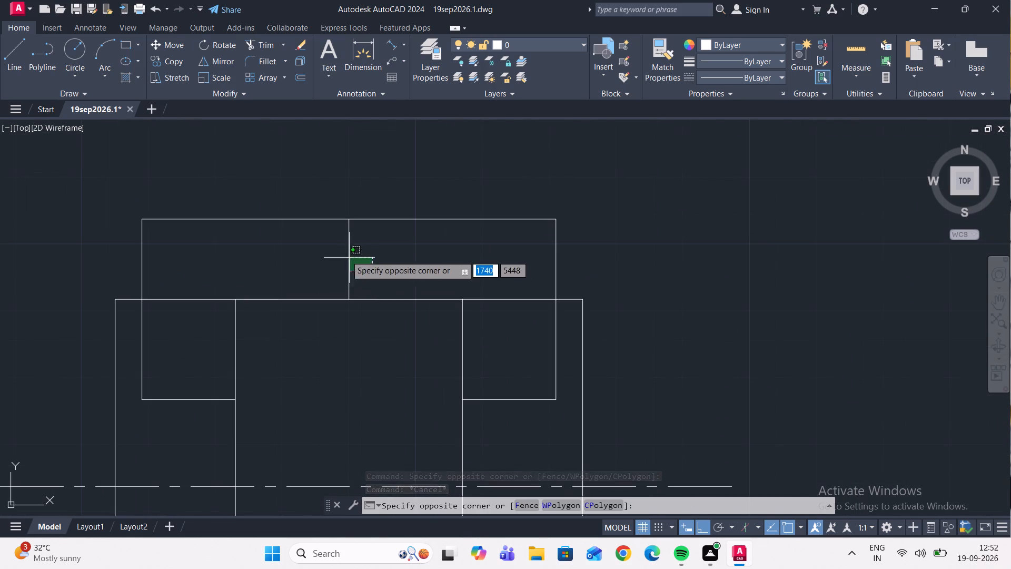
click(317, 250)
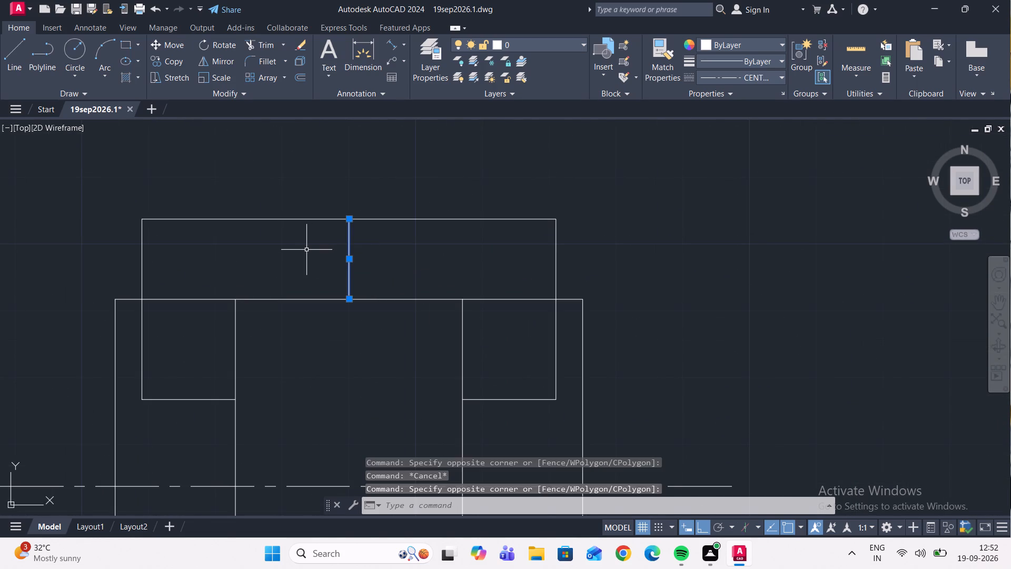
key(Delete)
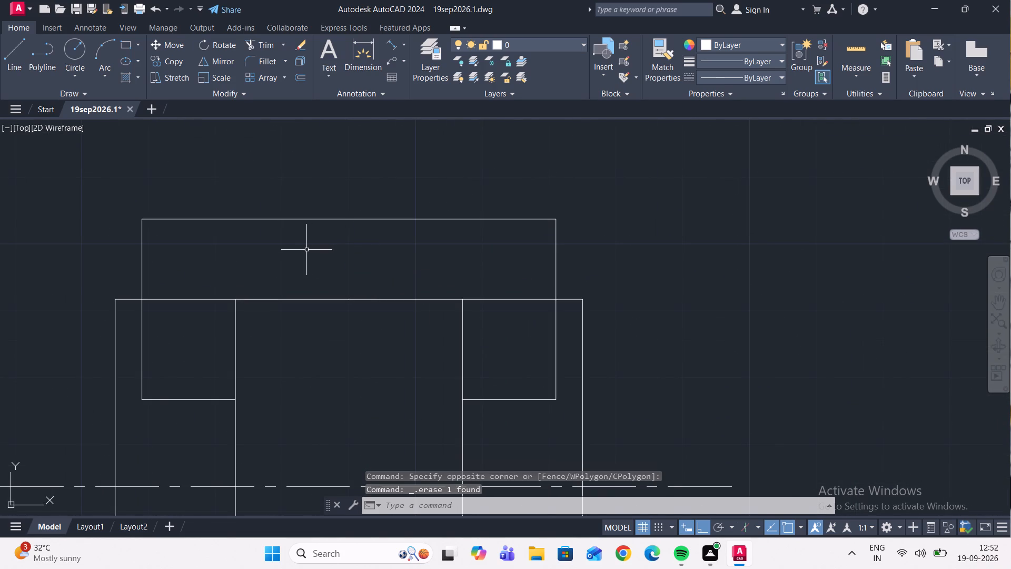
Draw a vertical line 70 long upward from the midpoint of the orthographic view's top edge, consulting the isometric dimensions.
scroll(310, 246, down, 1)
scroll(350, 261, down, 2)
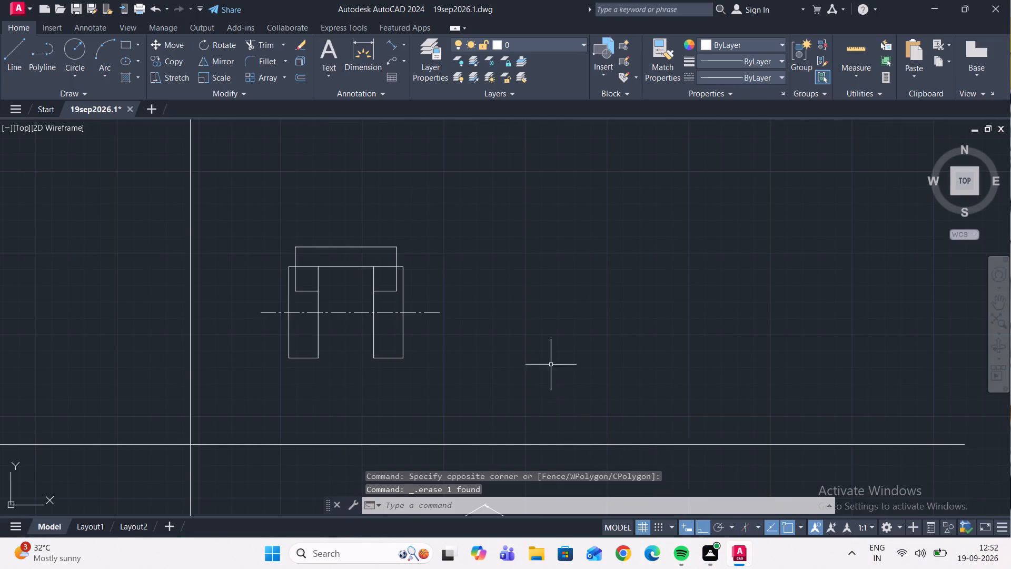
scroll(543, 352, down, 1)
scroll(450, 297, up, 2)
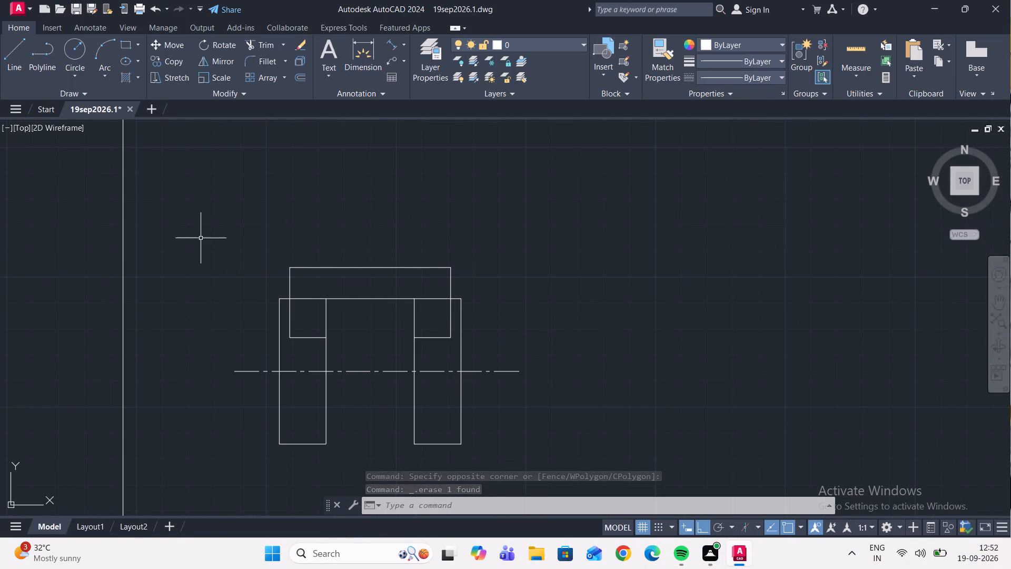
click(15, 47)
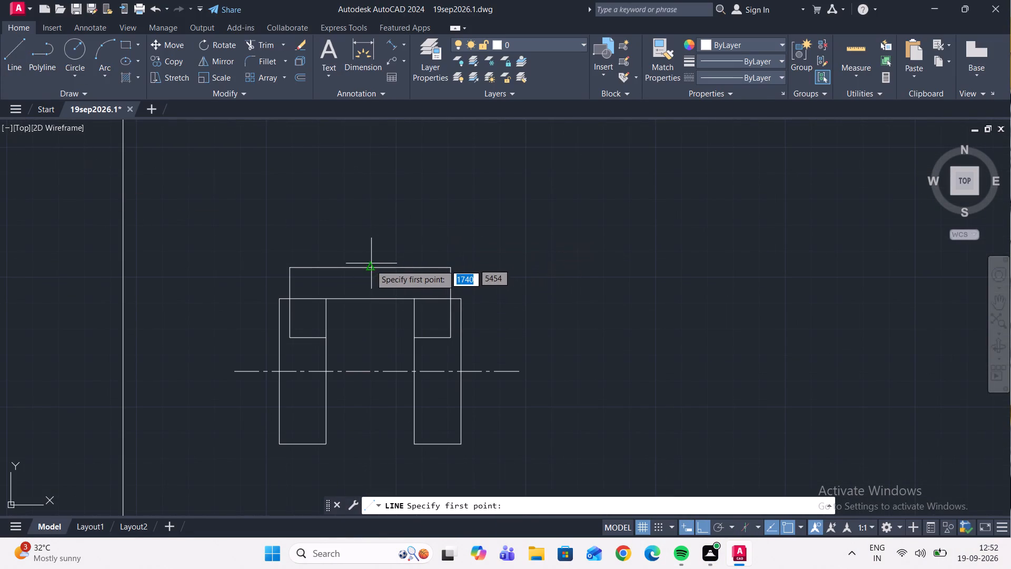
click(373, 265)
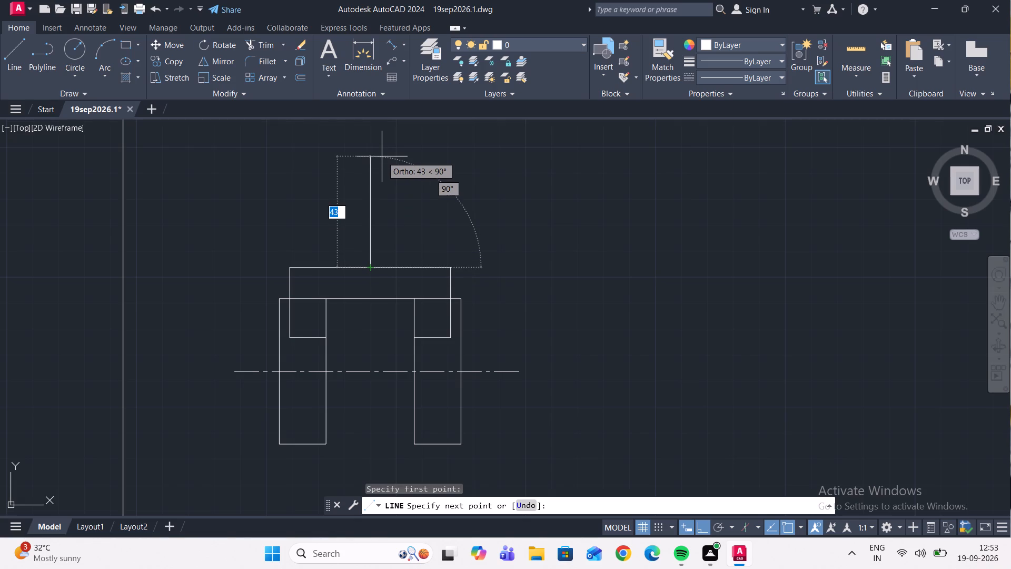
middle_drag(382, 156, 355, 375)
scroll(372, 311, down, 1)
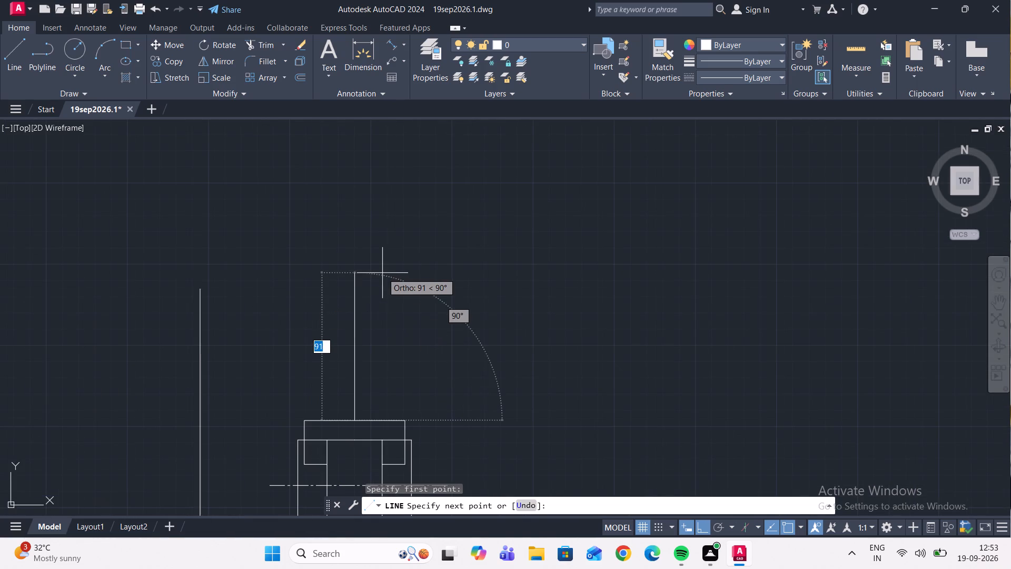
scroll(382, 273, down, 3)
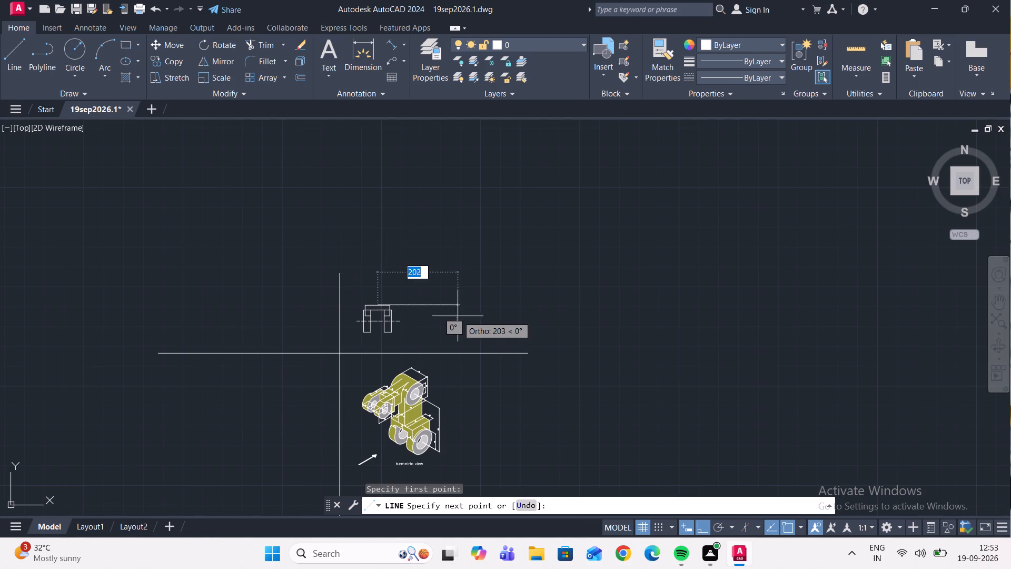
scroll(447, 310, down, 3)
scroll(441, 398, up, 4)
middle_drag(444, 221, 435, 243)
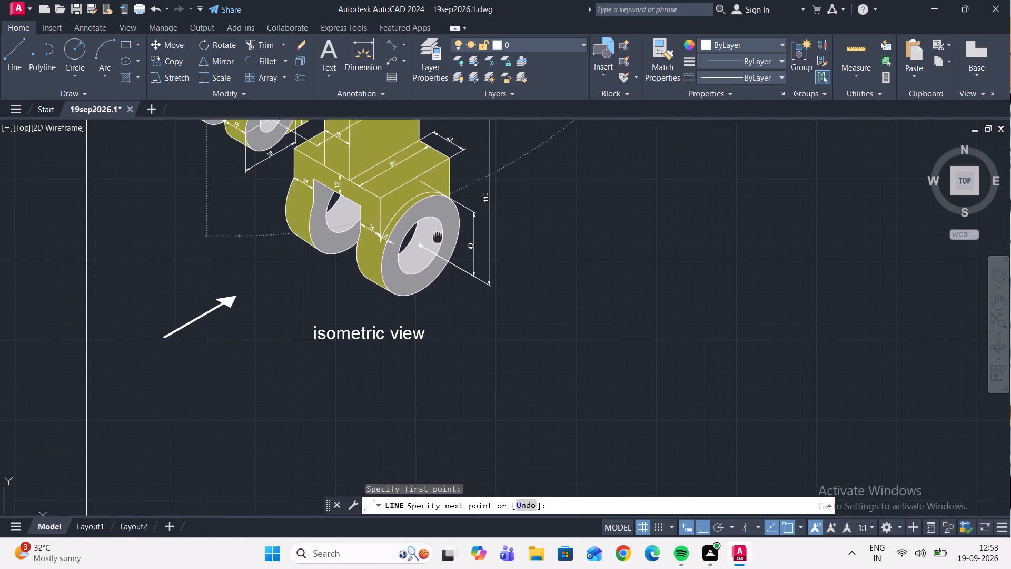
middle_drag(435, 243, 390, 430)
scroll(393, 398, up, 2)
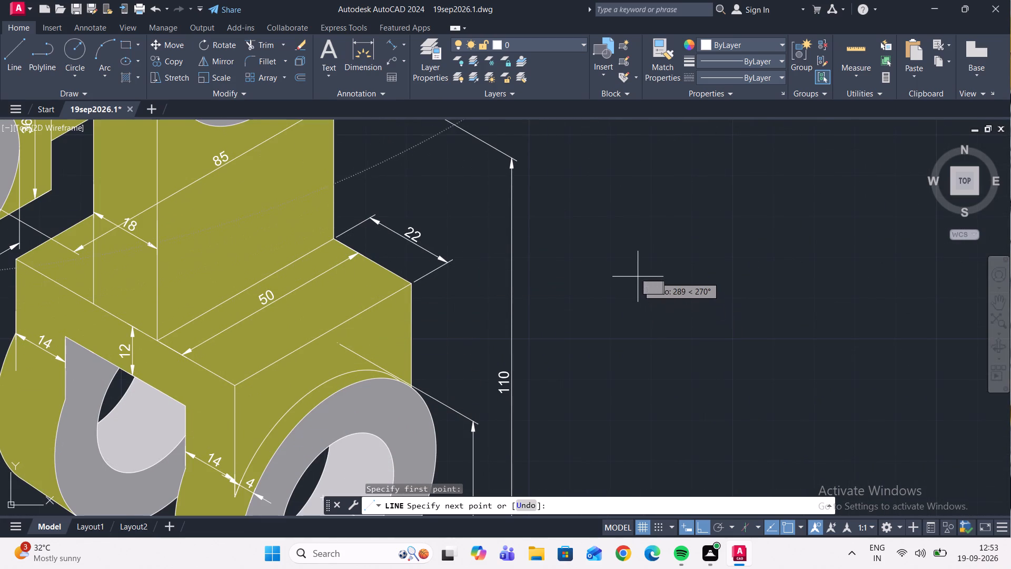
scroll(639, 275, down, 2)
scroll(640, 274, up, 1)
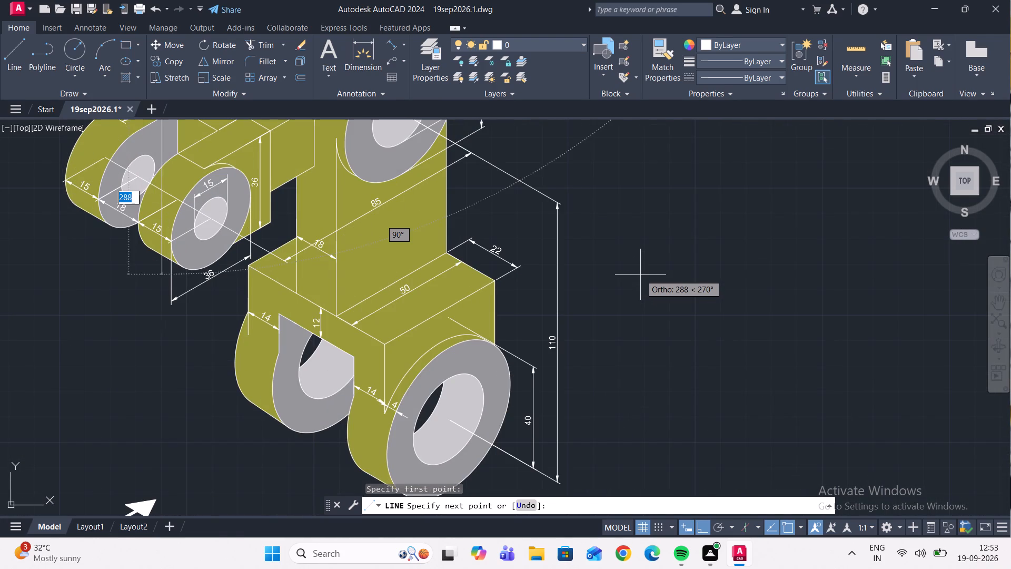
middle_drag(640, 274, 613, 358)
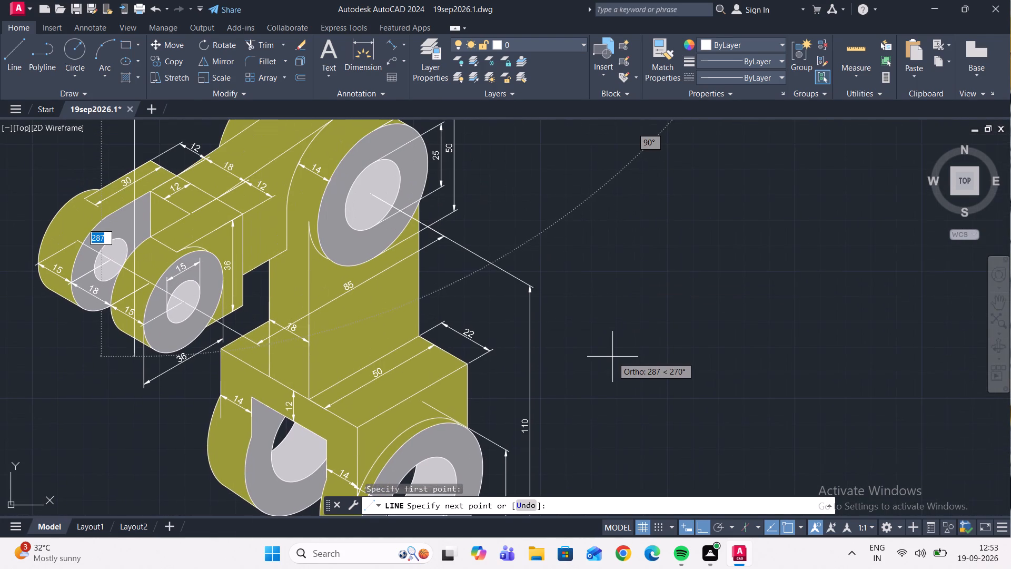
scroll(613, 332, down, 1)
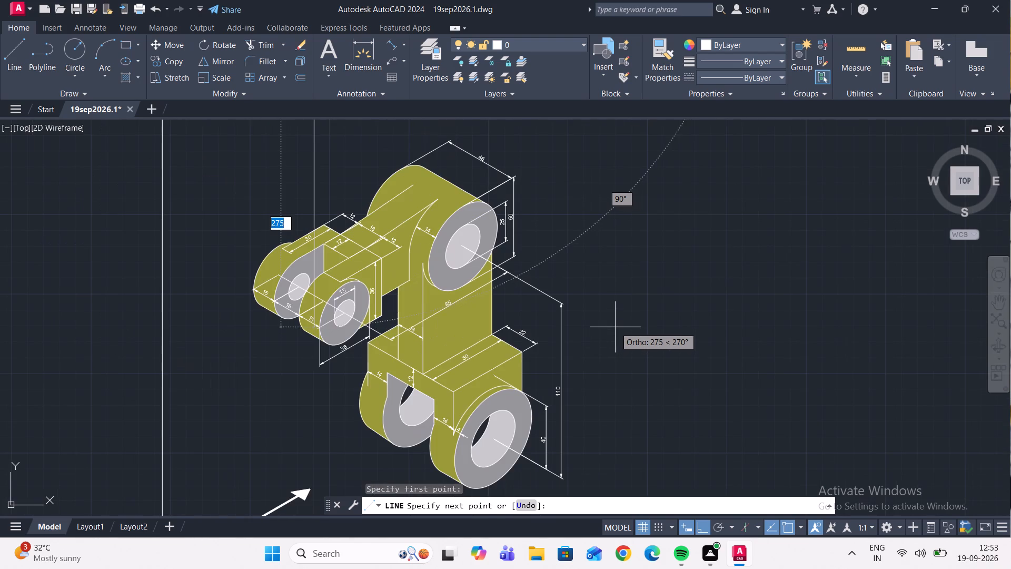
scroll(615, 327, down, 3)
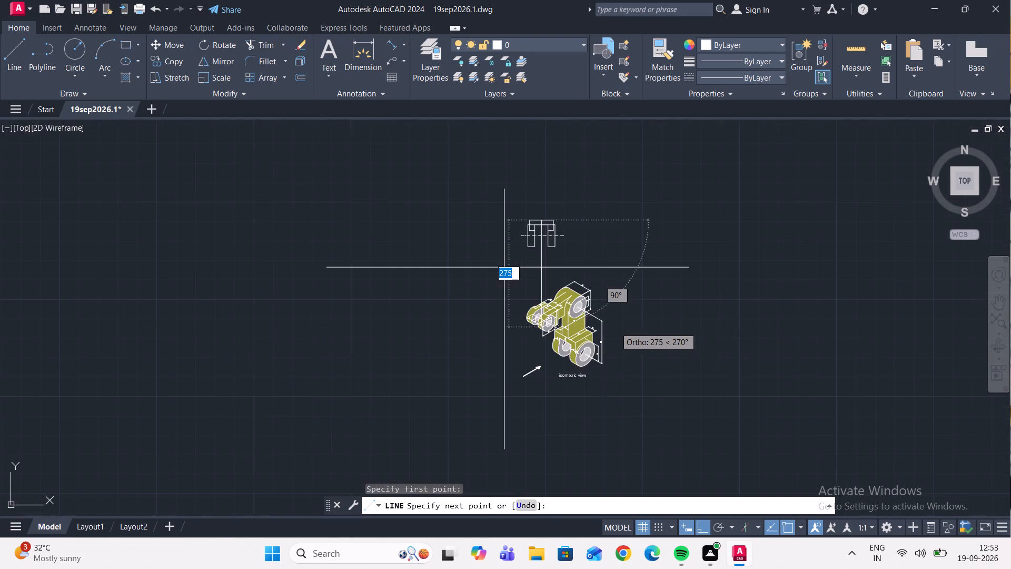
scroll(541, 198, up, 3)
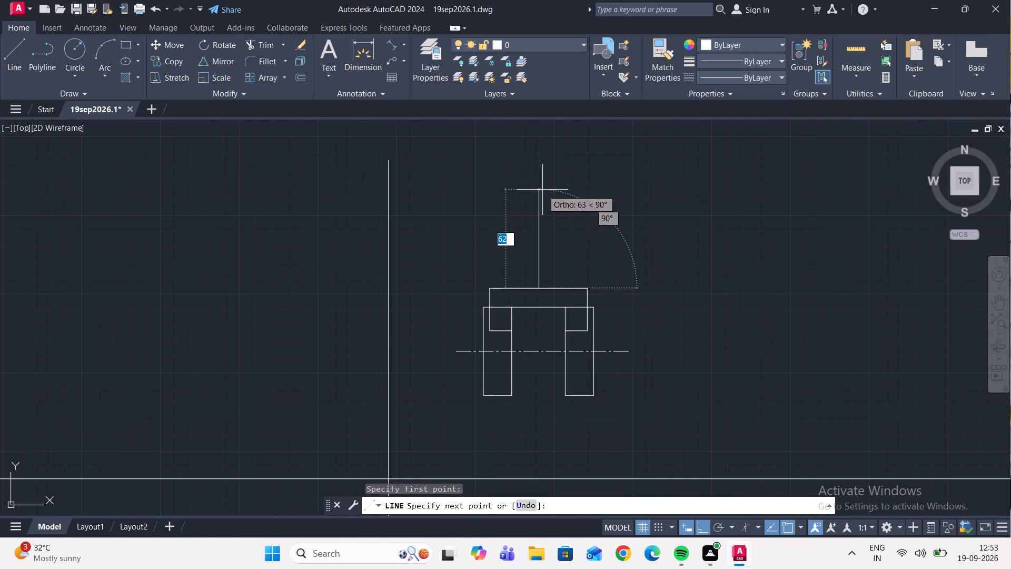
text(70)
key(Return)
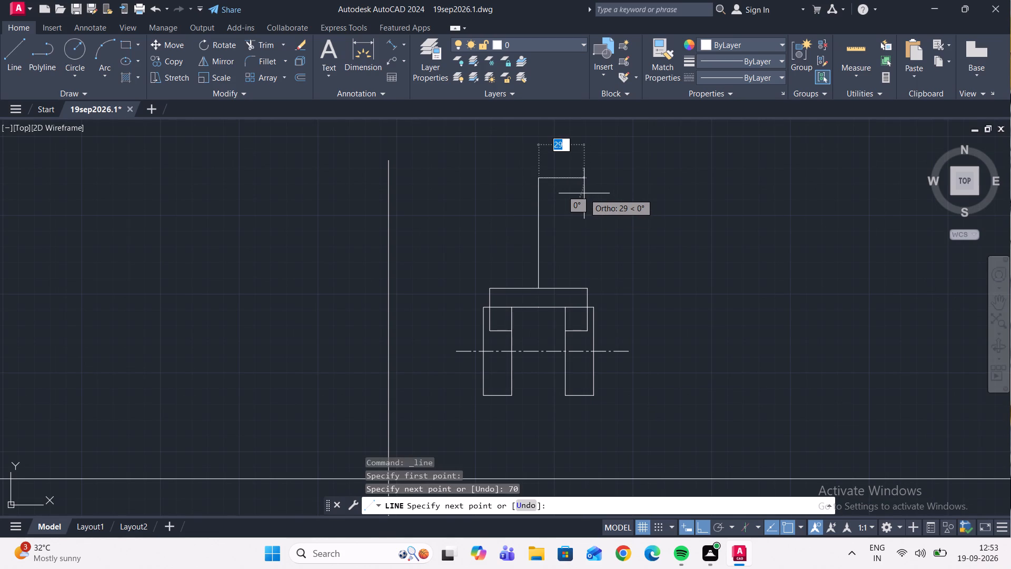
key(Escape)
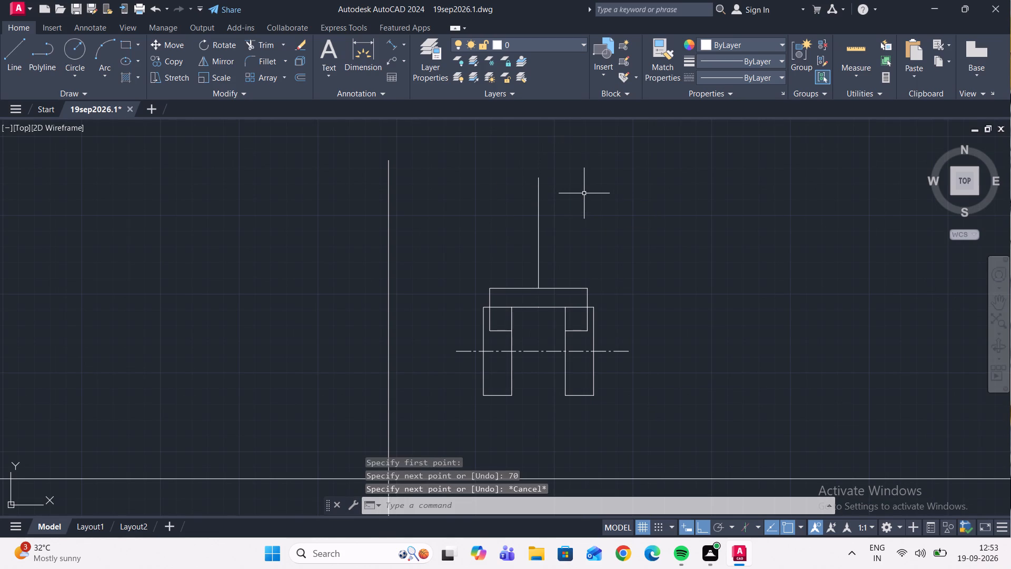
Copy the 70-long vertical line 9 to each side of itself above the orthographic view's upper block.
scroll(554, 282, up, 1)
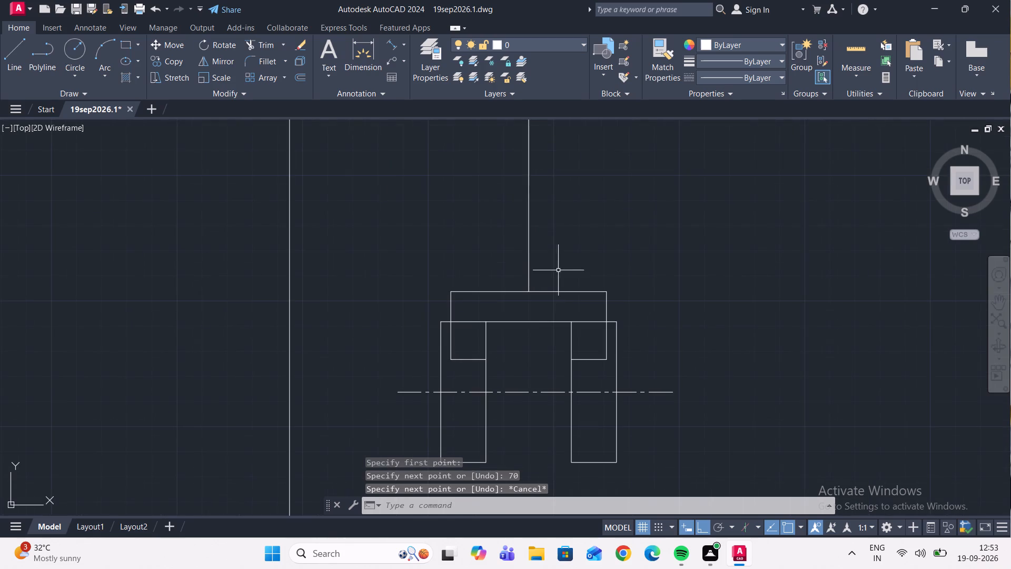
drag(560, 258, 560, 251)
click(470, 183)
click(174, 50)
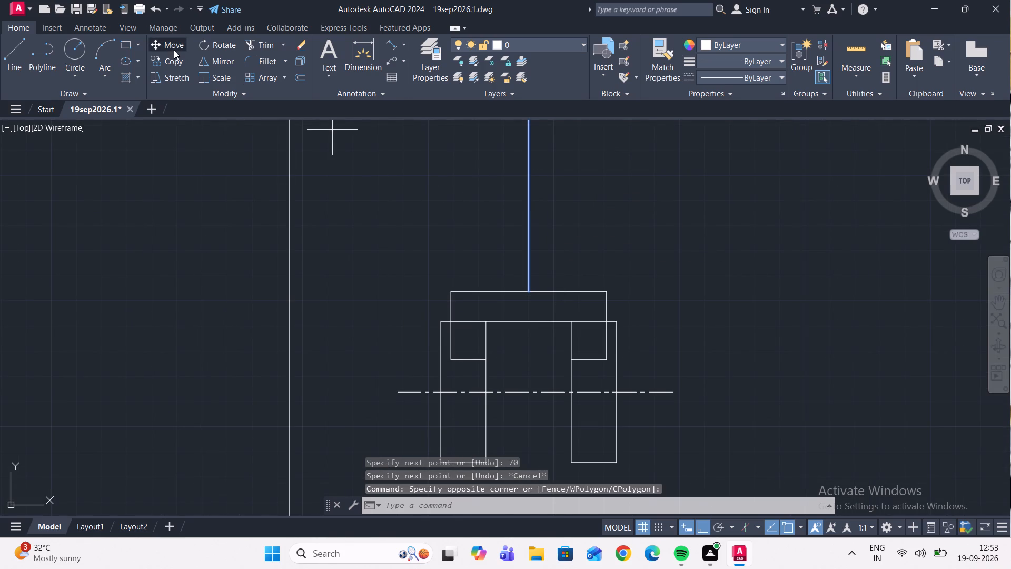
click(173, 68)
click(176, 59)
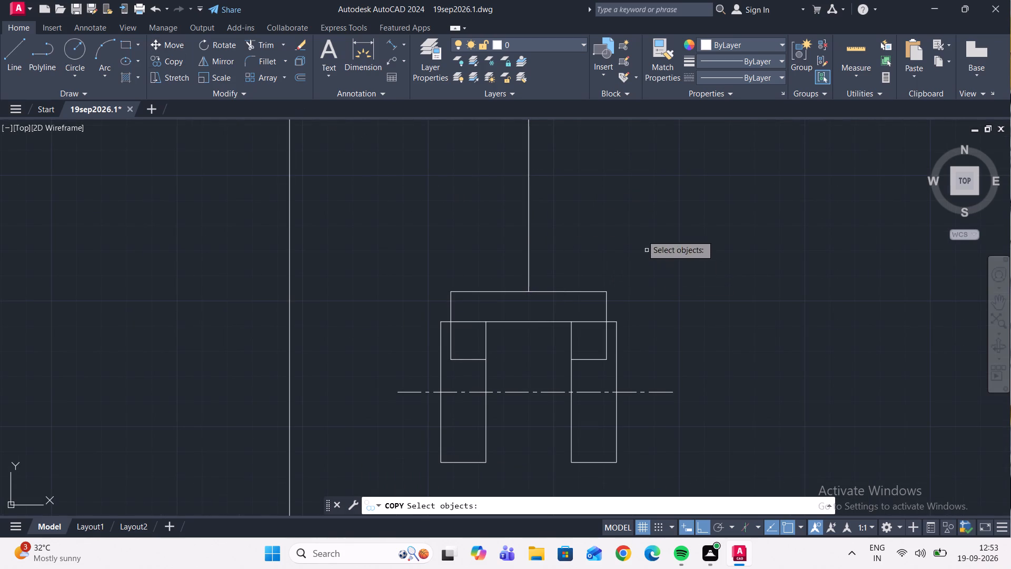
click(527, 212)
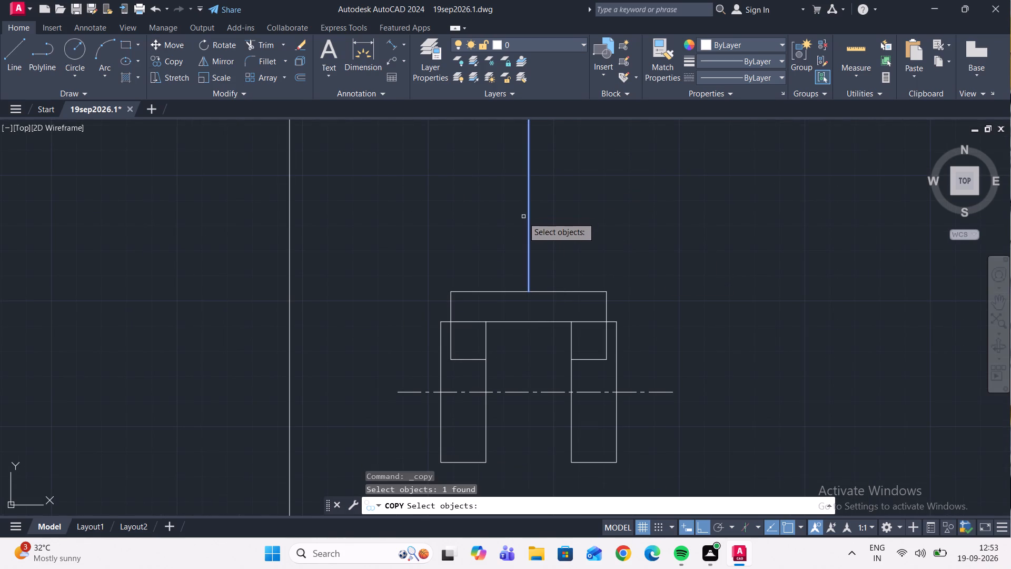
key(Return)
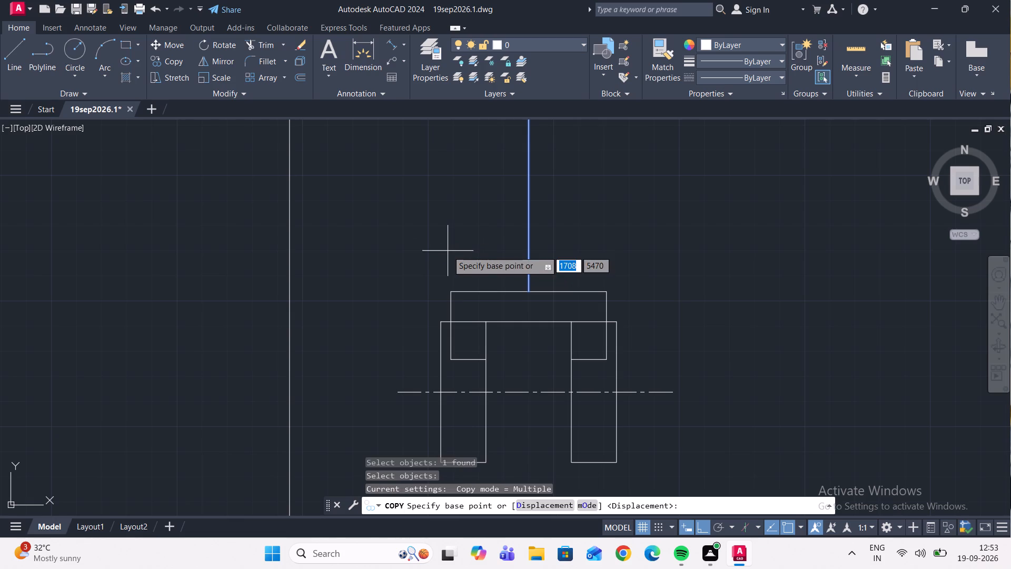
click(527, 289)
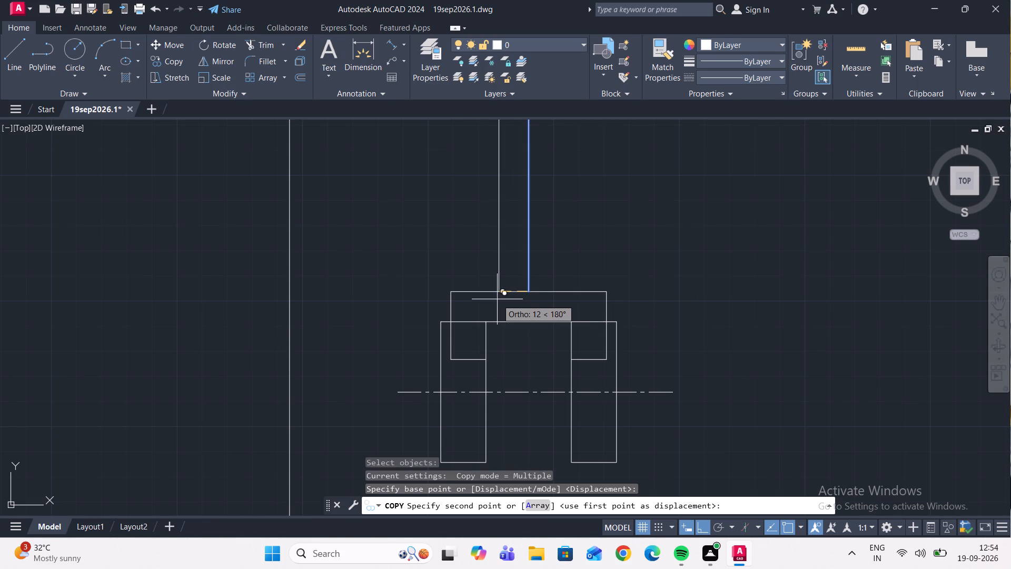
scroll(497, 299, up, 1)
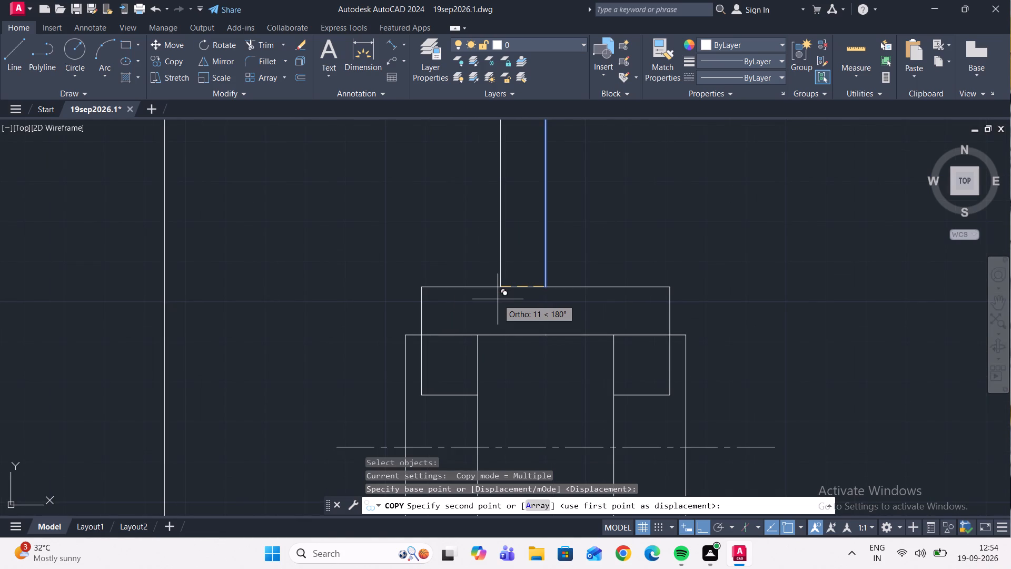
key(8)
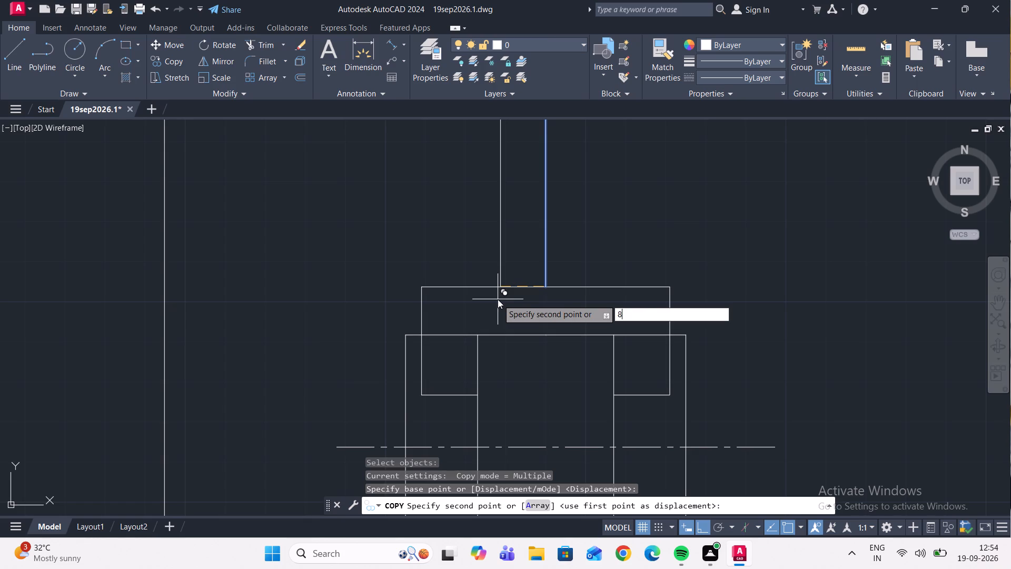
key(Delete)
key(BackSpace)
key(9)
key(Return)
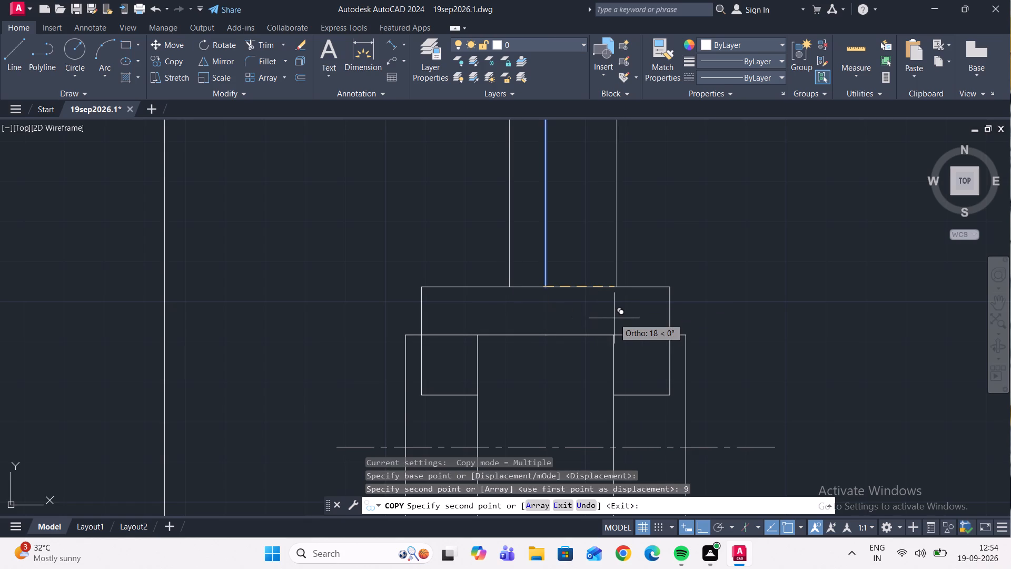
key(9)
key(Return)
scroll(600, 293, down, 2)
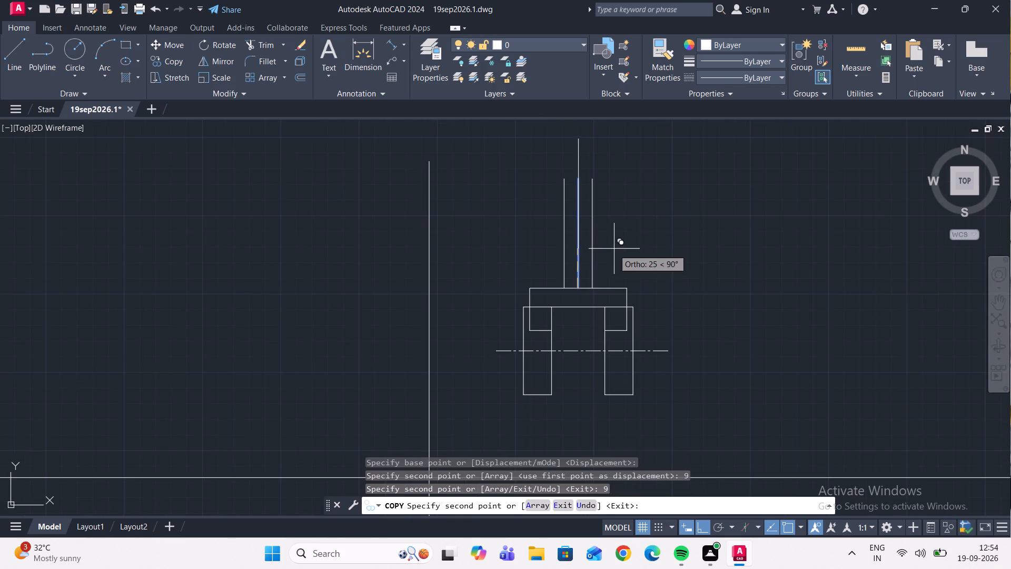
middle_drag(614, 249, 613, 265)
key(Escape)
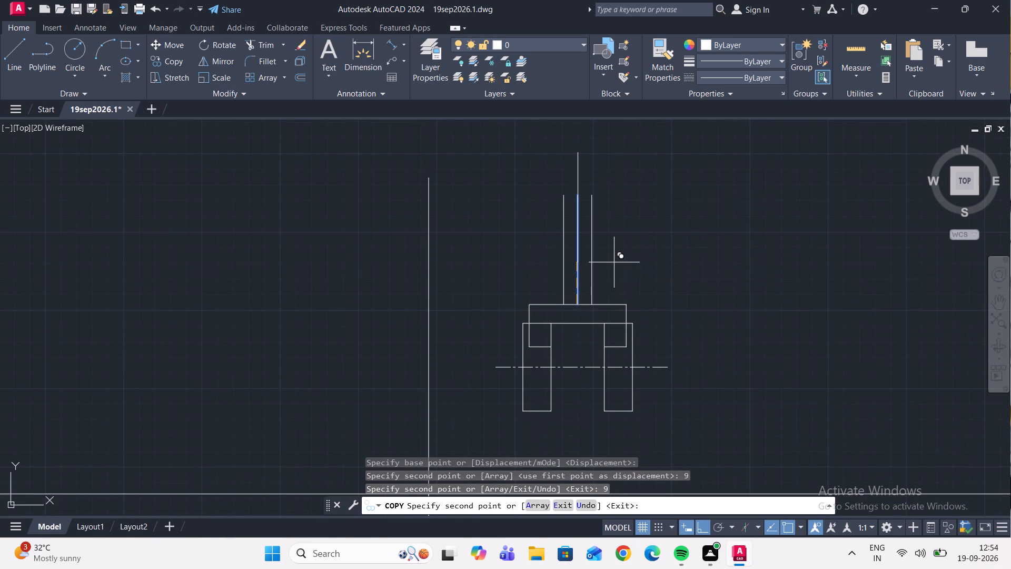
Examine the dimensions around the upper boss and forked arm of the isometric view, comparing them with the orthographic upright.
scroll(614, 262, up, 1)
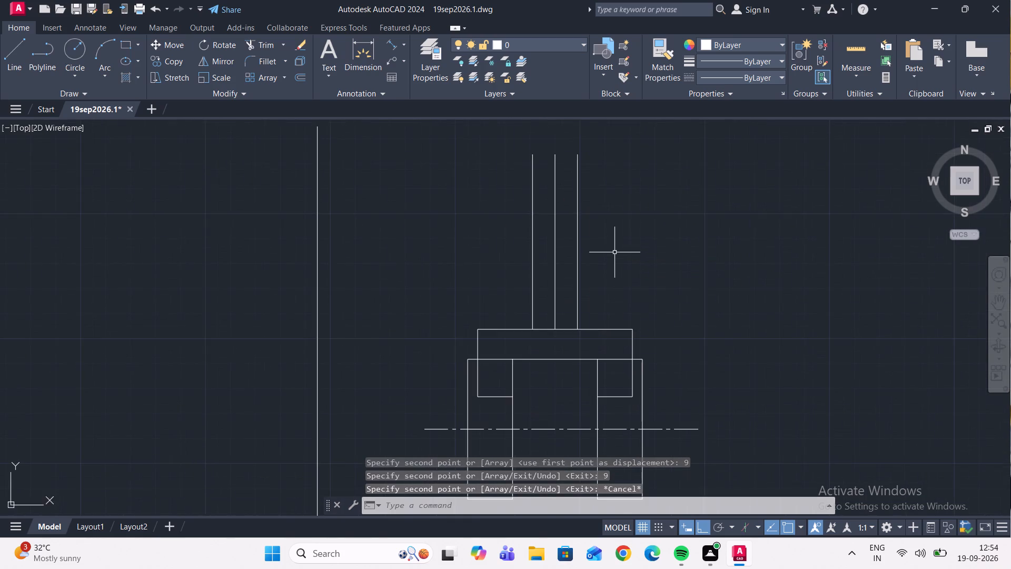
middle_drag(614, 252, 547, 310)
scroll(559, 264, down, 4)
scroll(583, 362, up, 3)
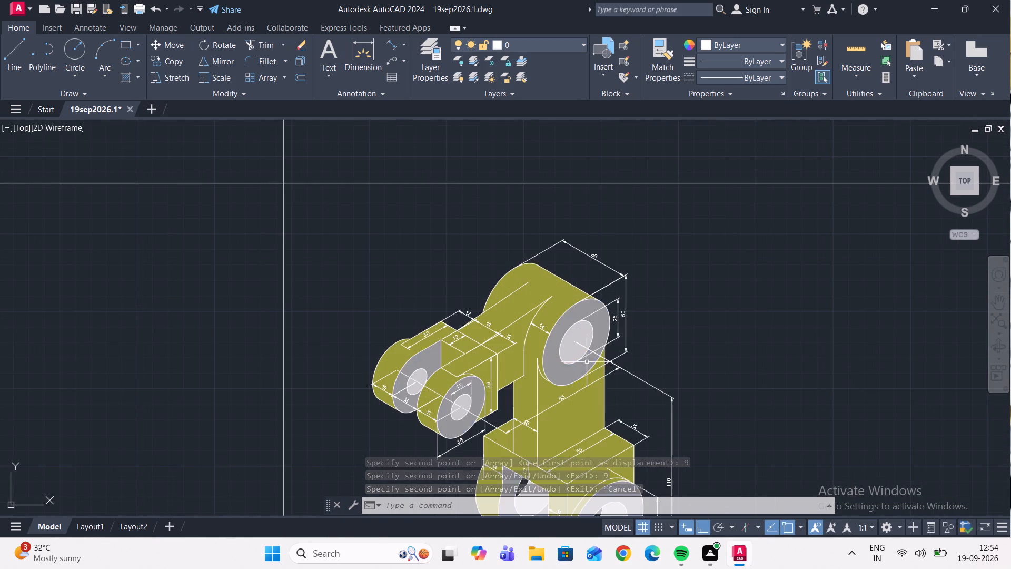
scroll(533, 446, up, 2)
scroll(539, 411, down, 2)
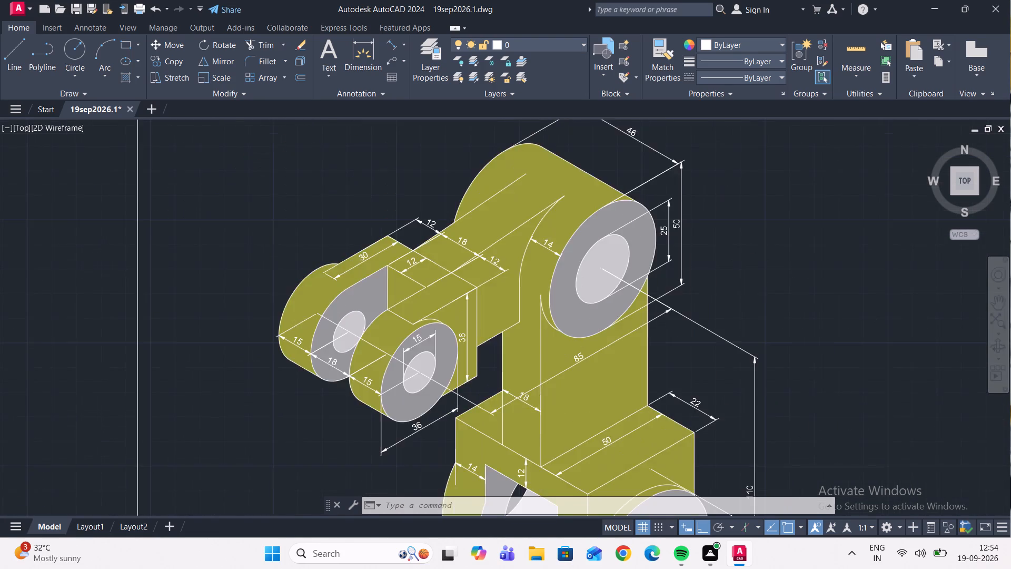
scroll(576, 402, down, 2)
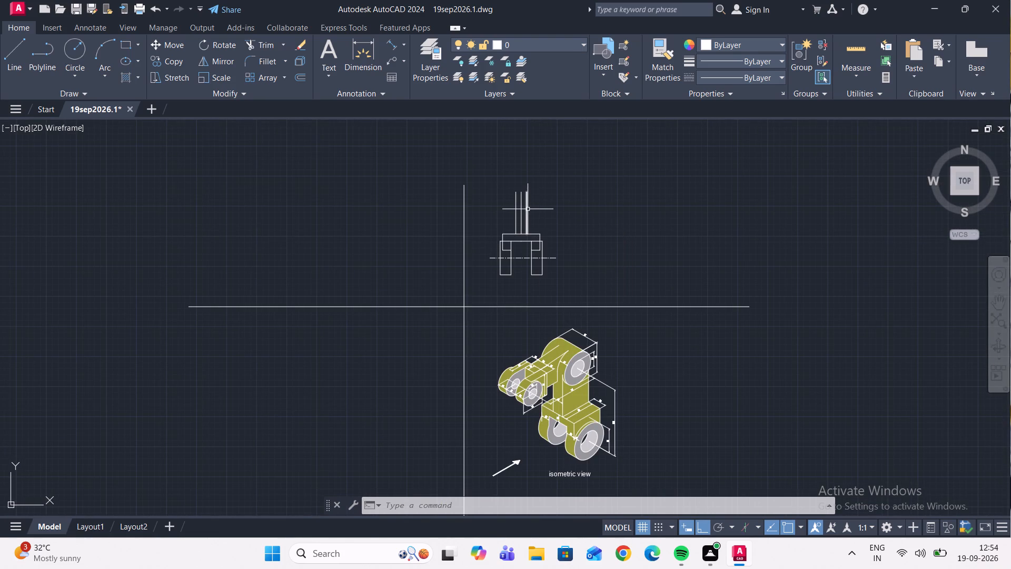
scroll(527, 207, up, 1)
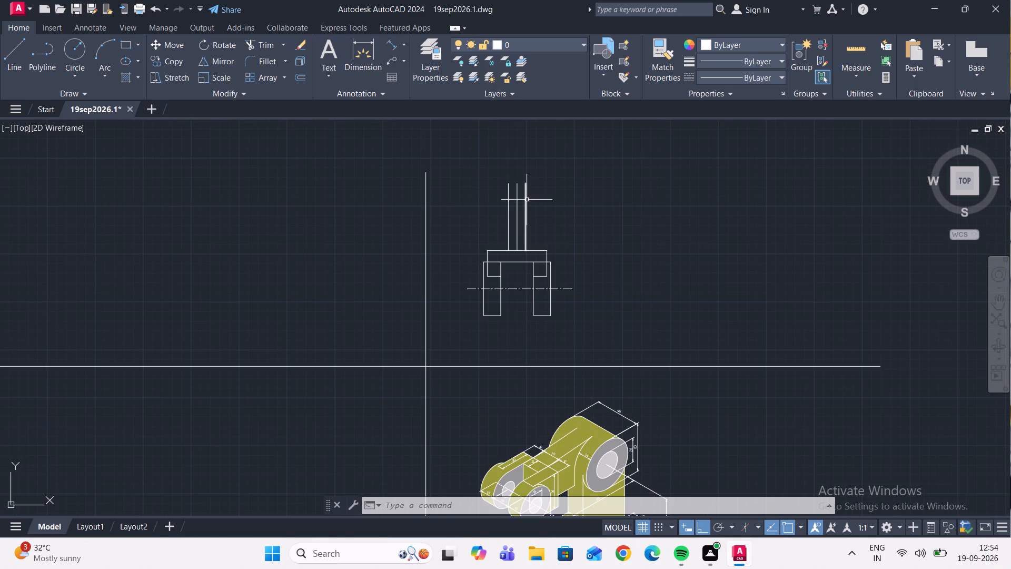
scroll(527, 198, up, 1)
scroll(527, 198, down, 2)
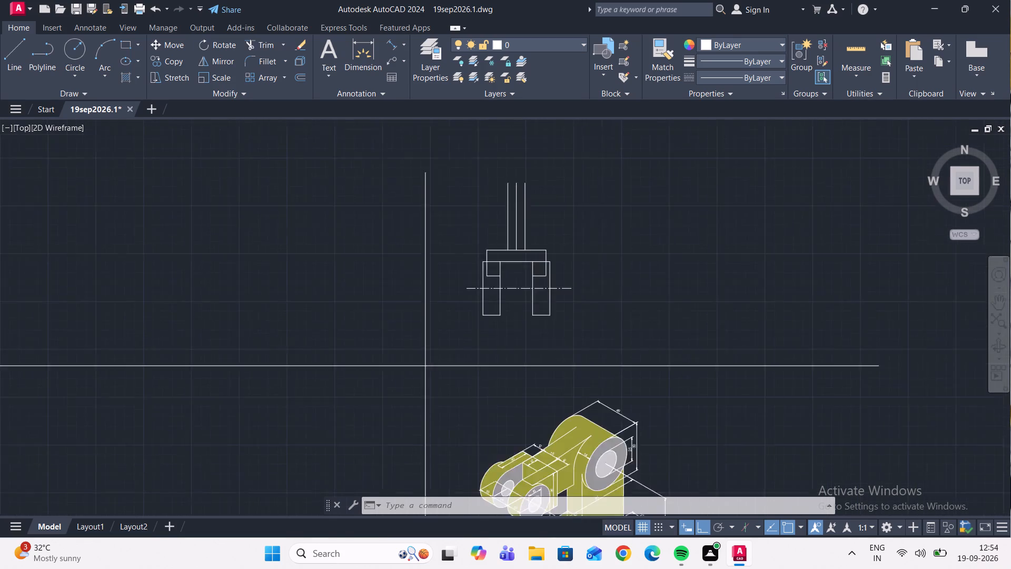
middle_drag(533, 191, 538, 202)
scroll(538, 203, up, 1)
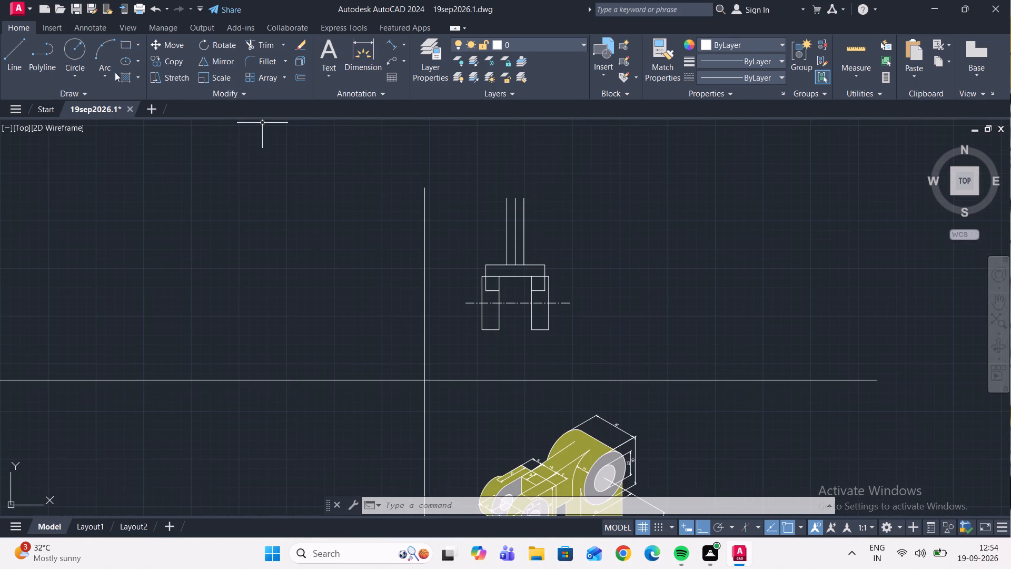
Draw a horizontal line 4 long outward from the top end of the upright's right line, consulting the isometric boss dimensions.
click(15, 48)
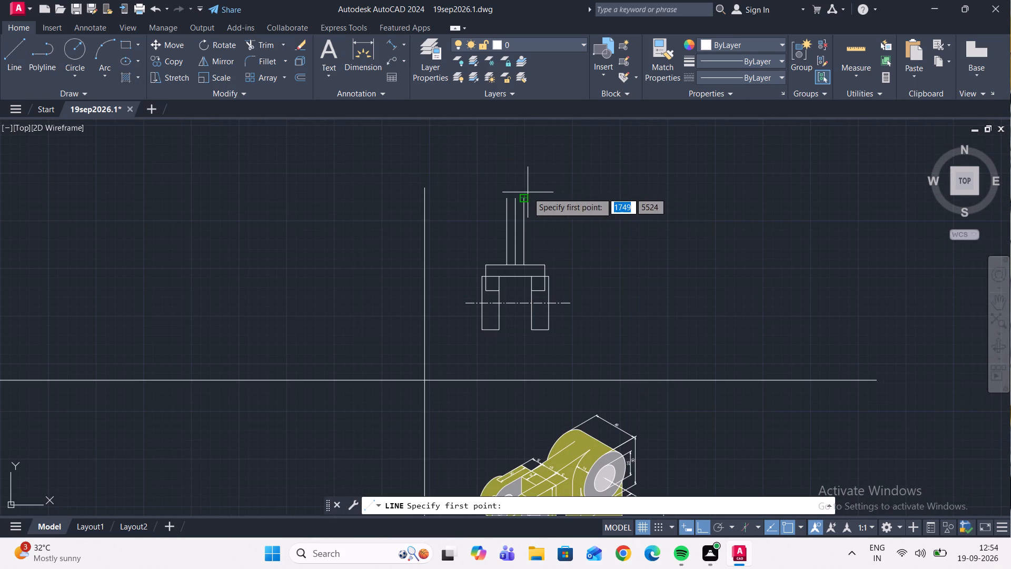
scroll(561, 191, down, 1)
scroll(582, 368, up, 2)
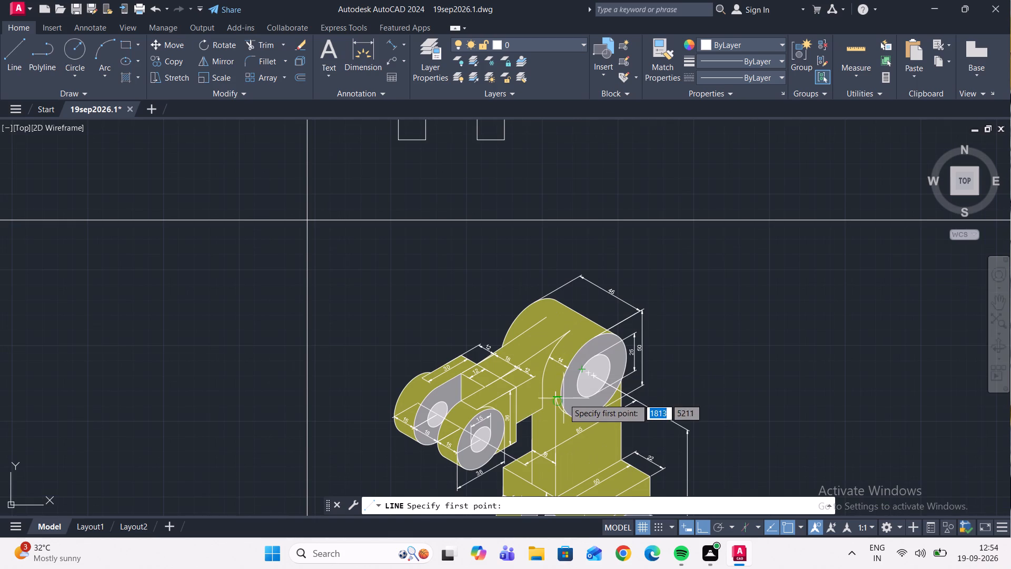
scroll(563, 393, up, 2)
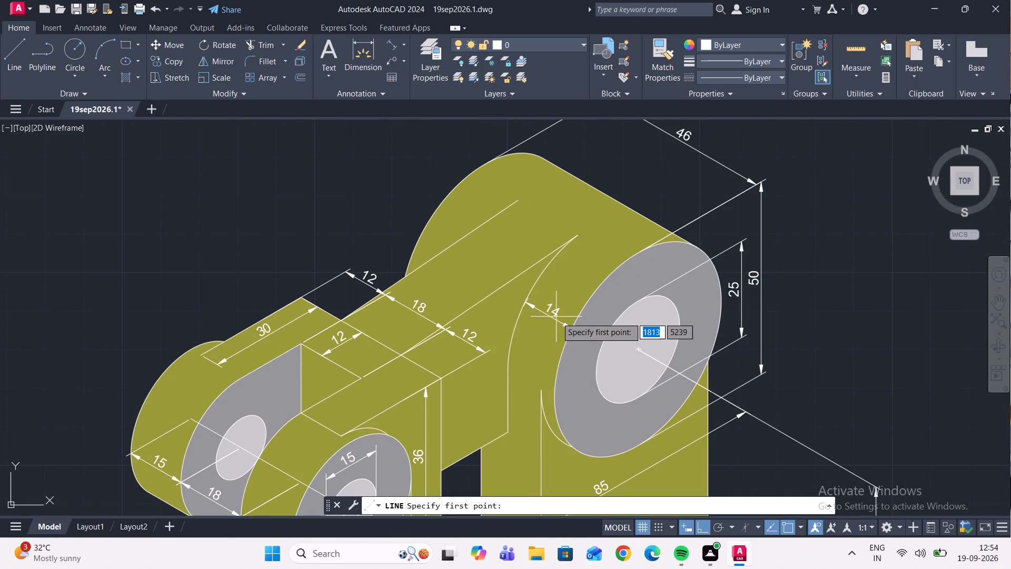
scroll(670, 184, down, 2)
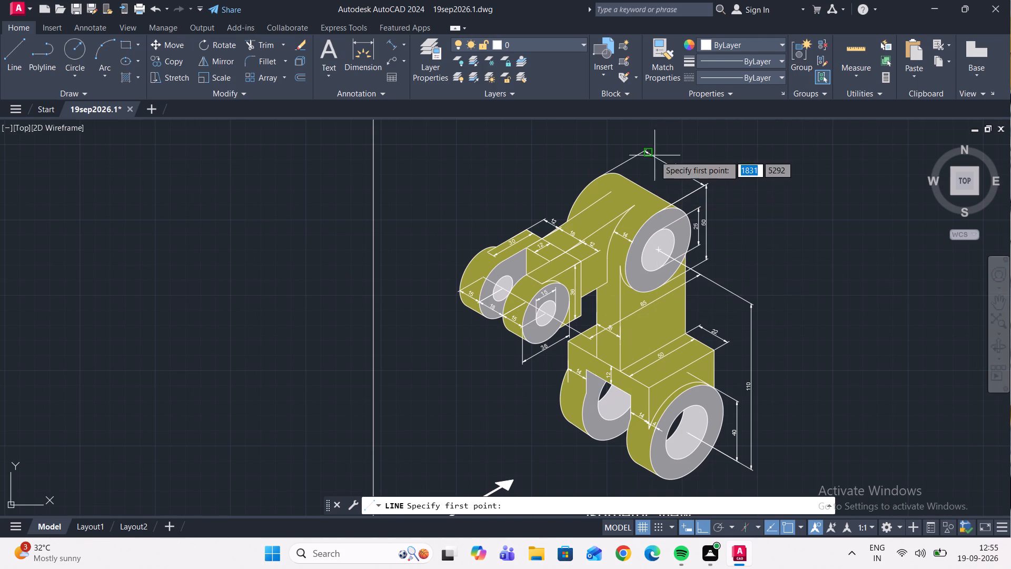
scroll(714, 168, down, 2)
middle_drag(738, 154, 736, 319)
scroll(652, 190, up, 2)
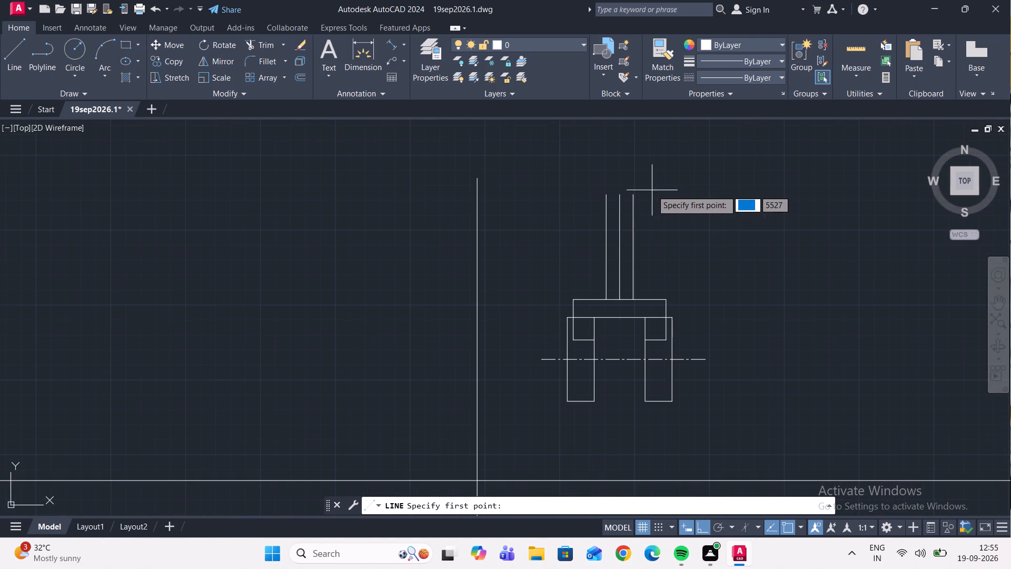
click(634, 195)
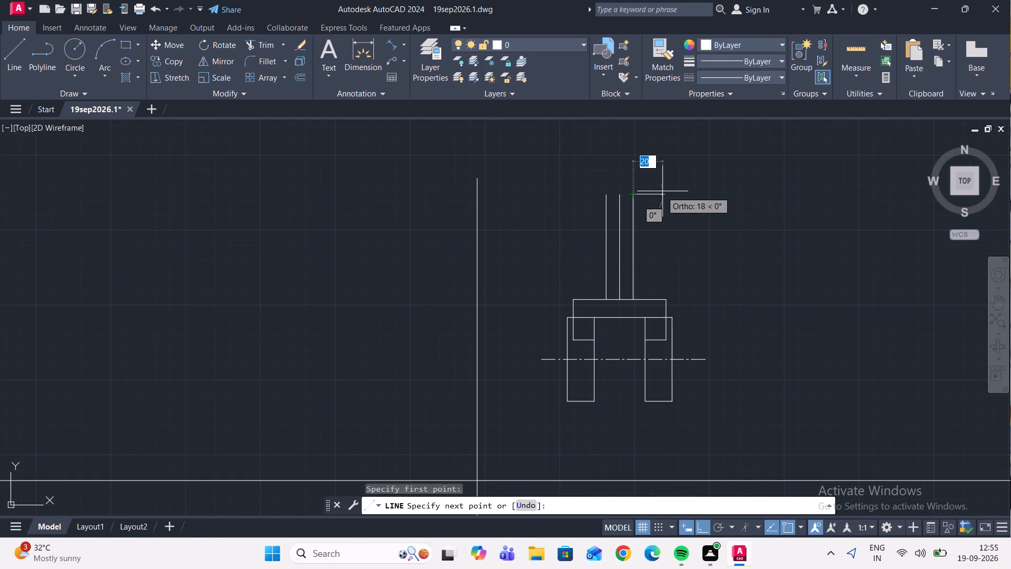
key(4)
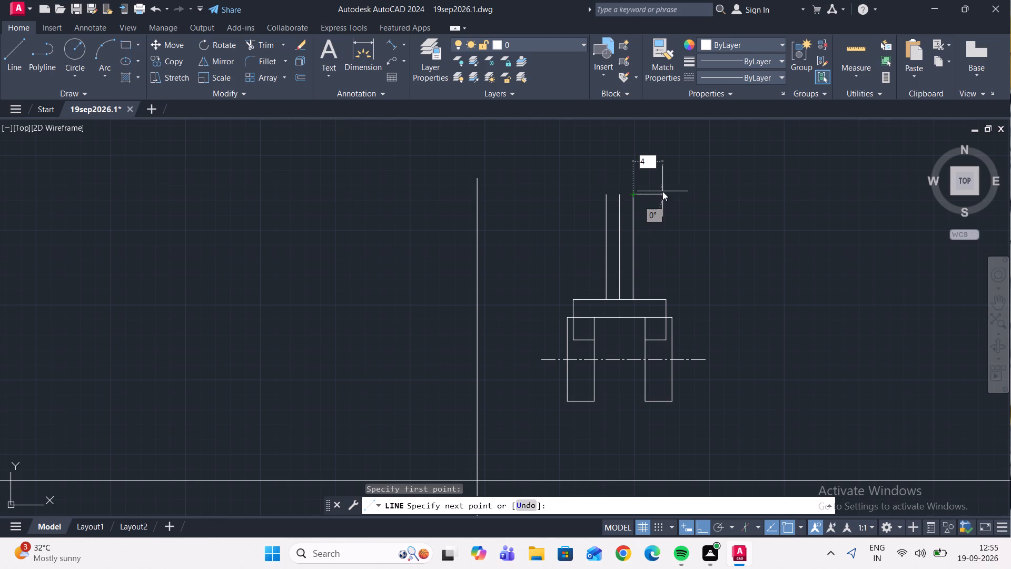
key(Return)
key(Escape)
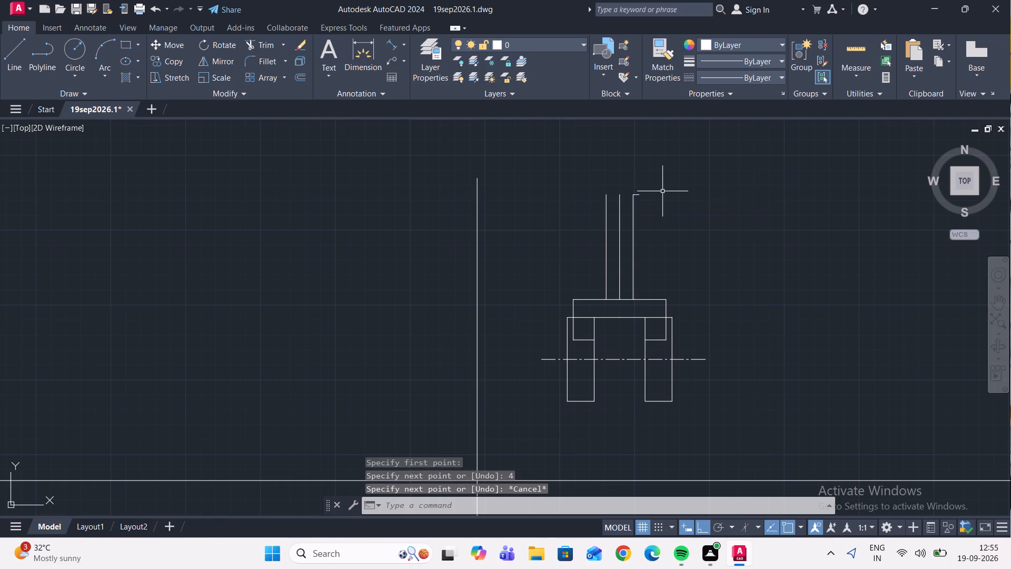
Draw a horizontal line 46 long leftward across the upright's top, starting from the outer end of the 4-long line.
scroll(635, 199, down, 3)
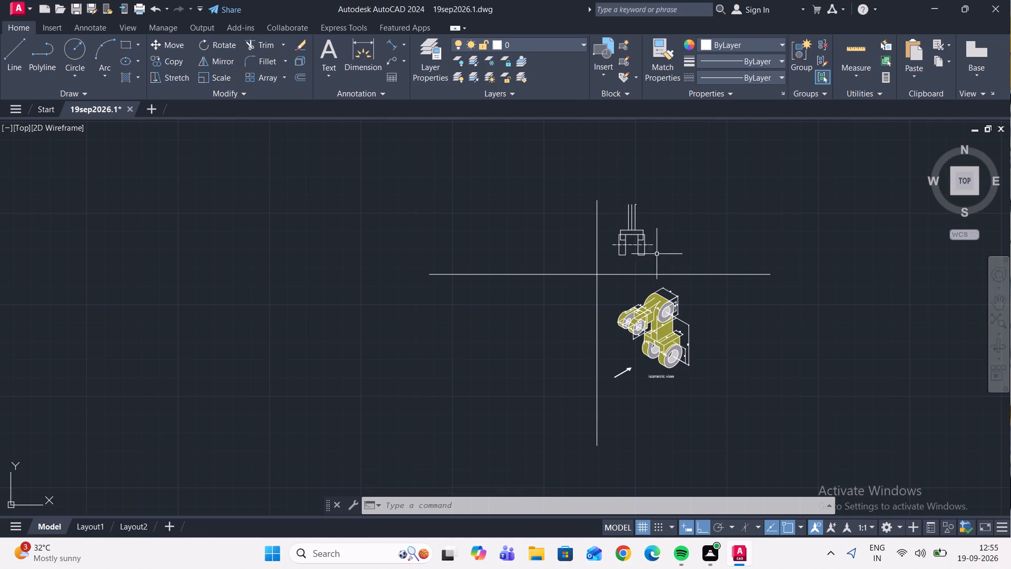
scroll(669, 330, up, 1)
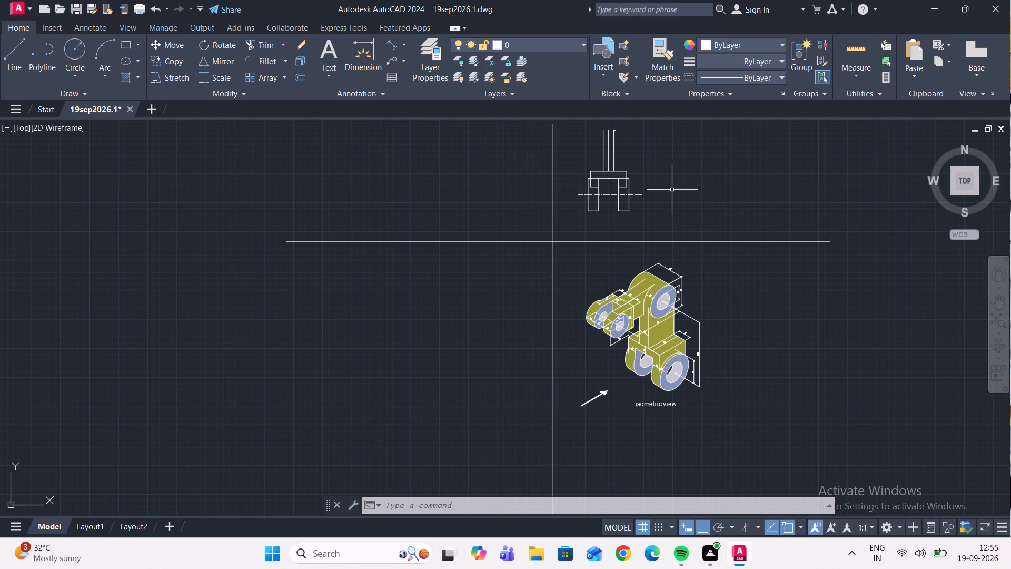
middle_drag(676, 182, 689, 284)
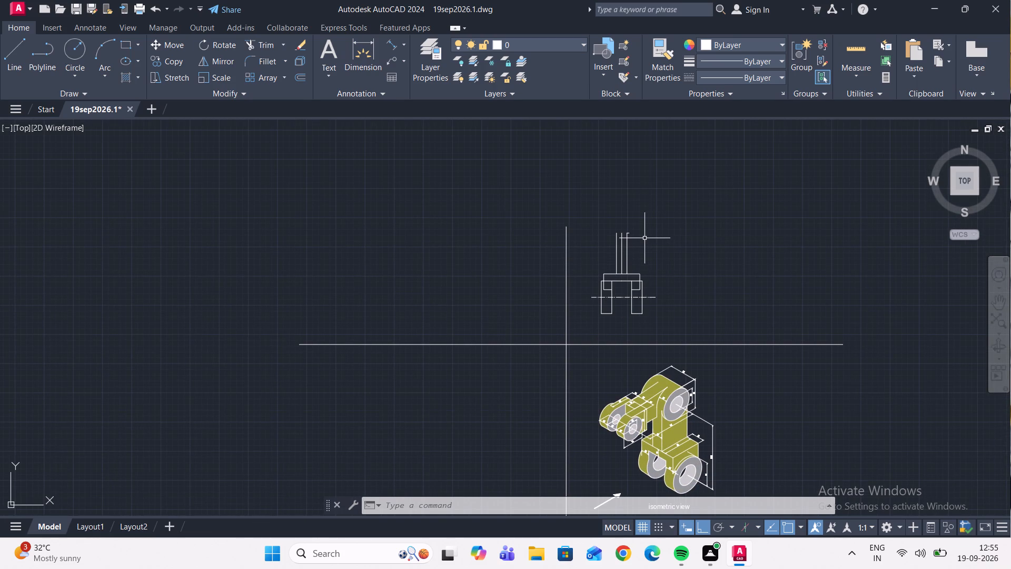
scroll(642, 239, up, 3)
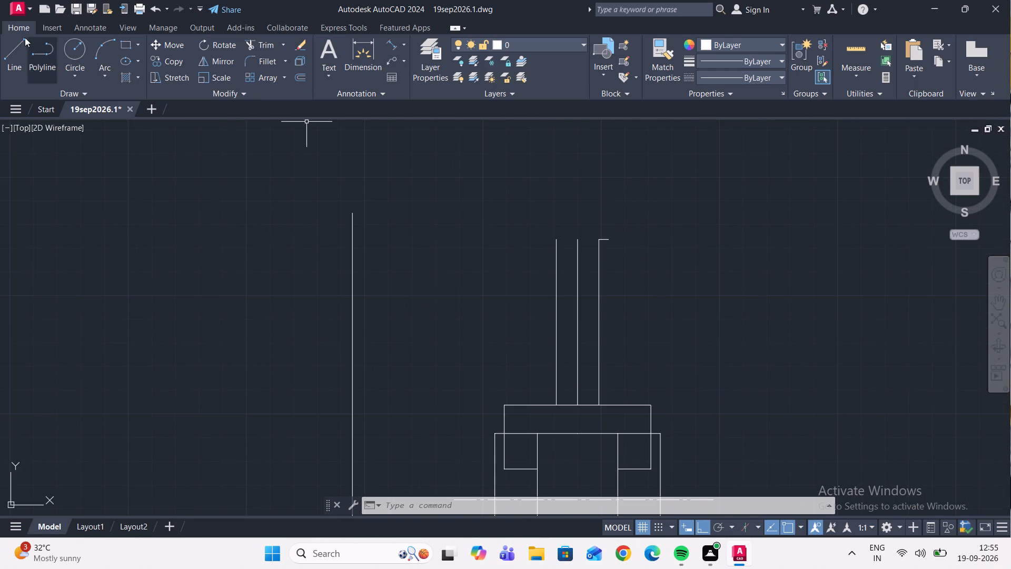
click(4, 48)
scroll(602, 260, up, 4)
scroll(701, 359, down, 3)
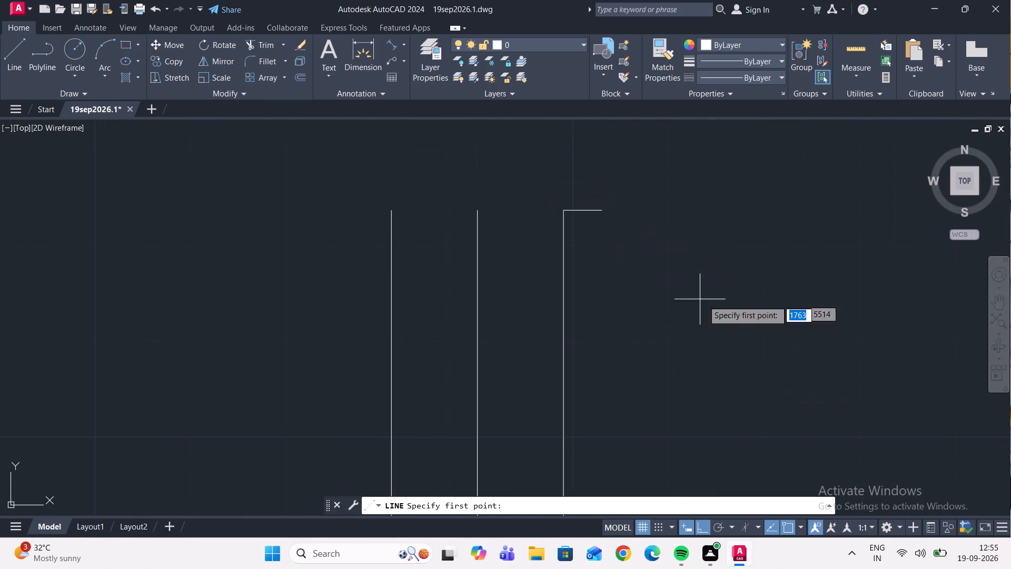
scroll(721, 310, down, 3)
scroll(684, 274, up, 3)
click(771, 337)
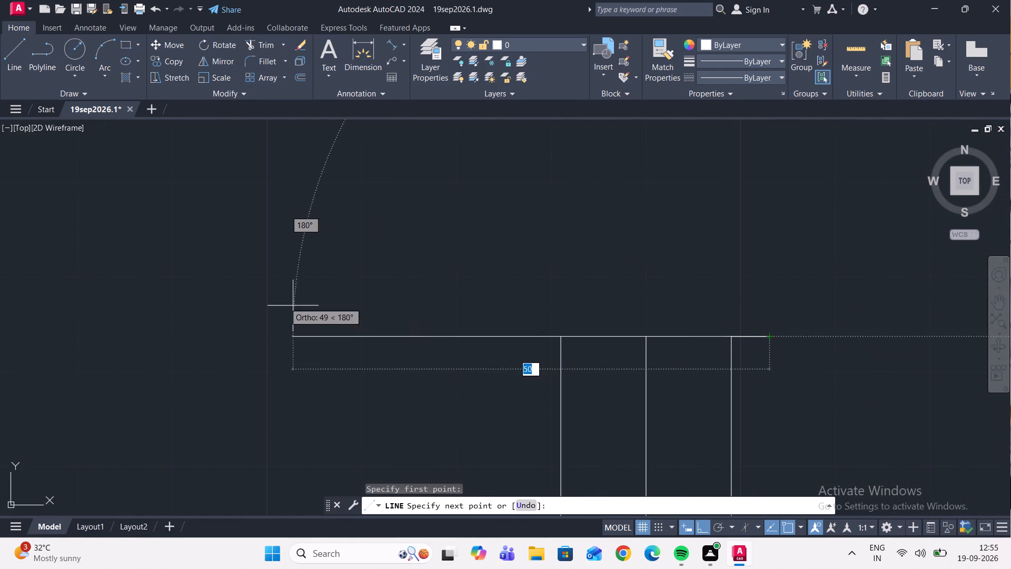
scroll(240, 291, down, 4)
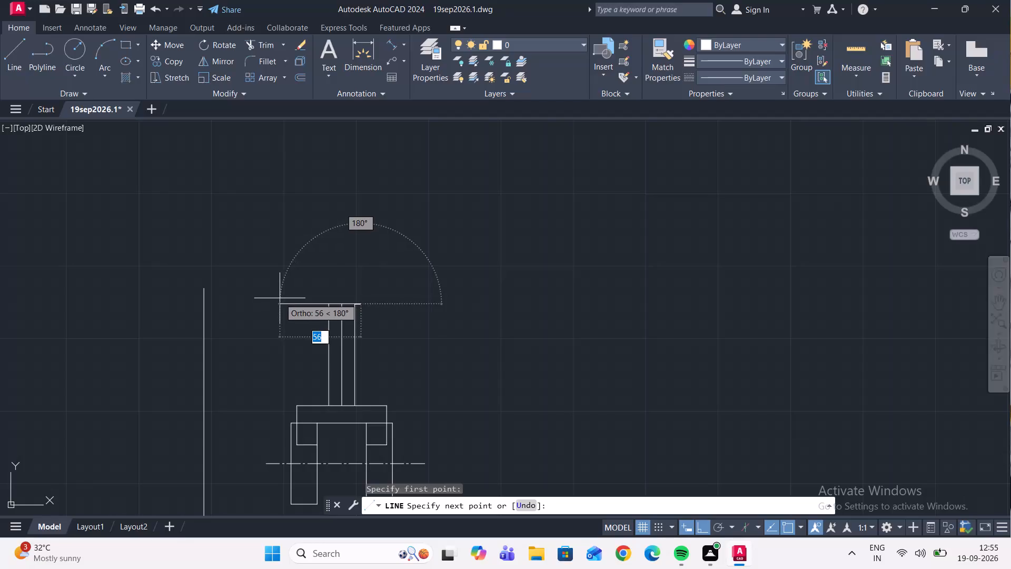
text(46)
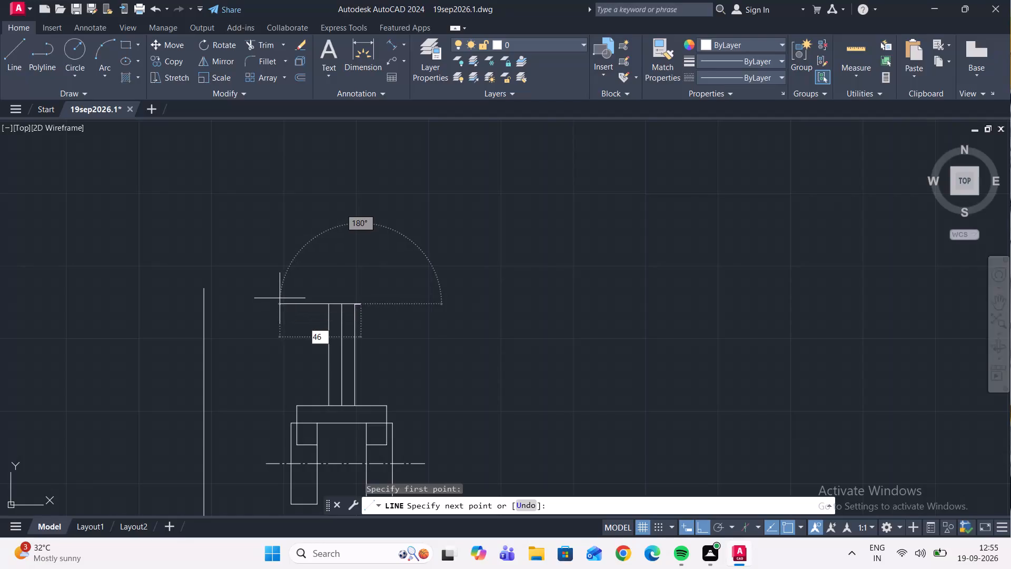
key(Return)
key(Escape)
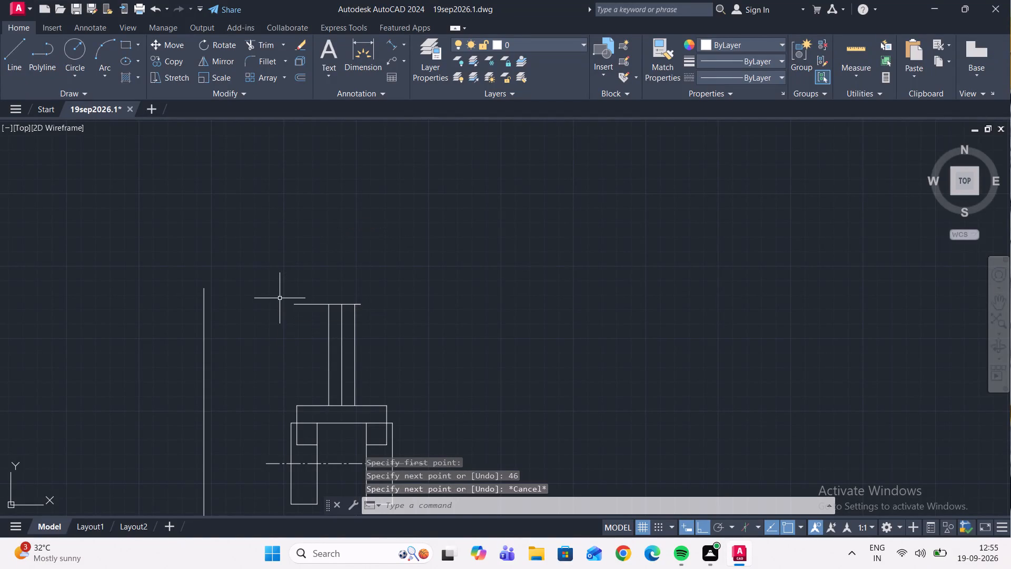
Copy the 46-long horizontal line 25 below and 25 above itself to form the boss's lower and upper edges.
scroll(318, 318, up, 1)
click(311, 308)
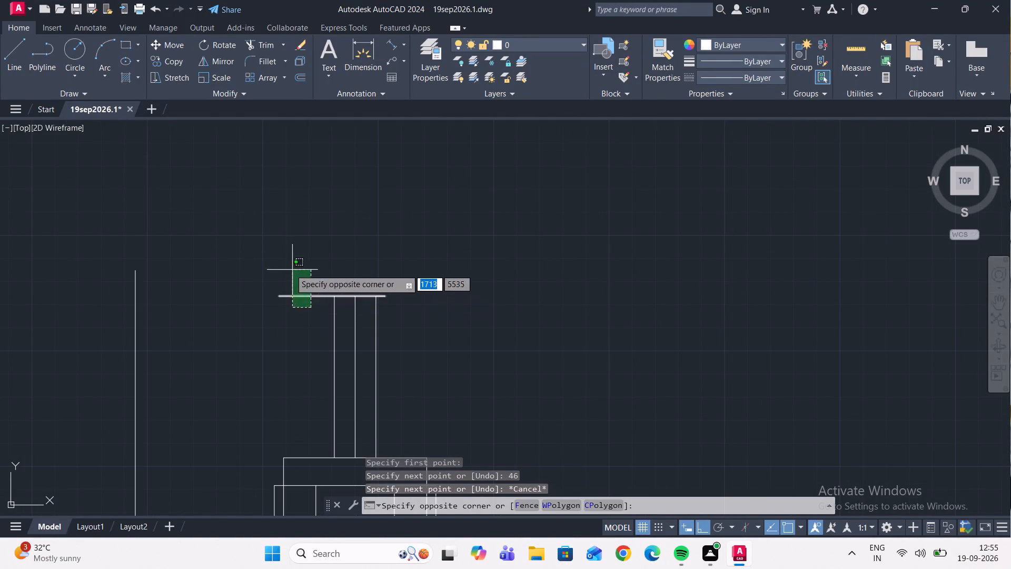
click(287, 269)
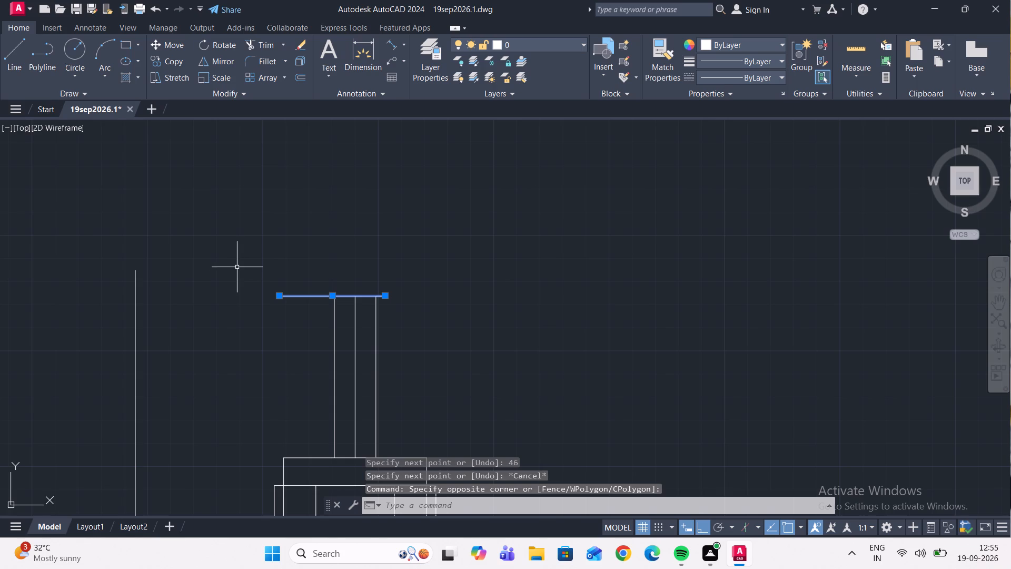
scroll(388, 302, up, 4)
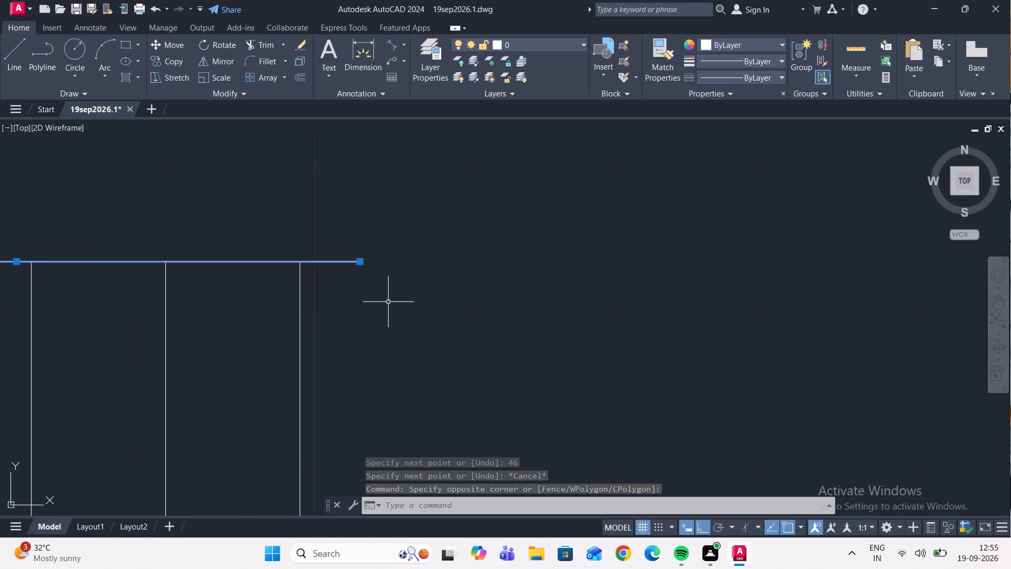
click(179, 60)
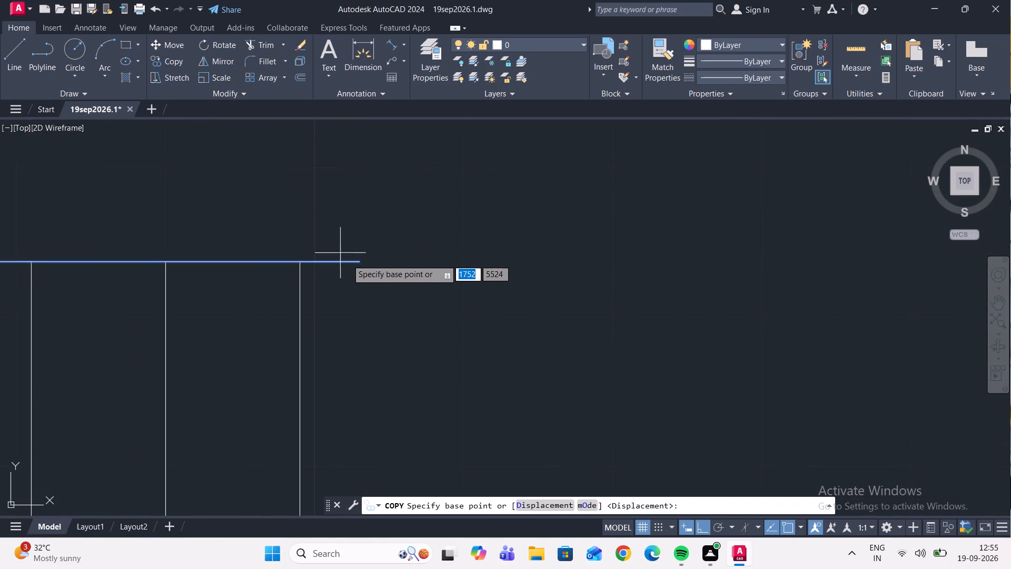
click(356, 261)
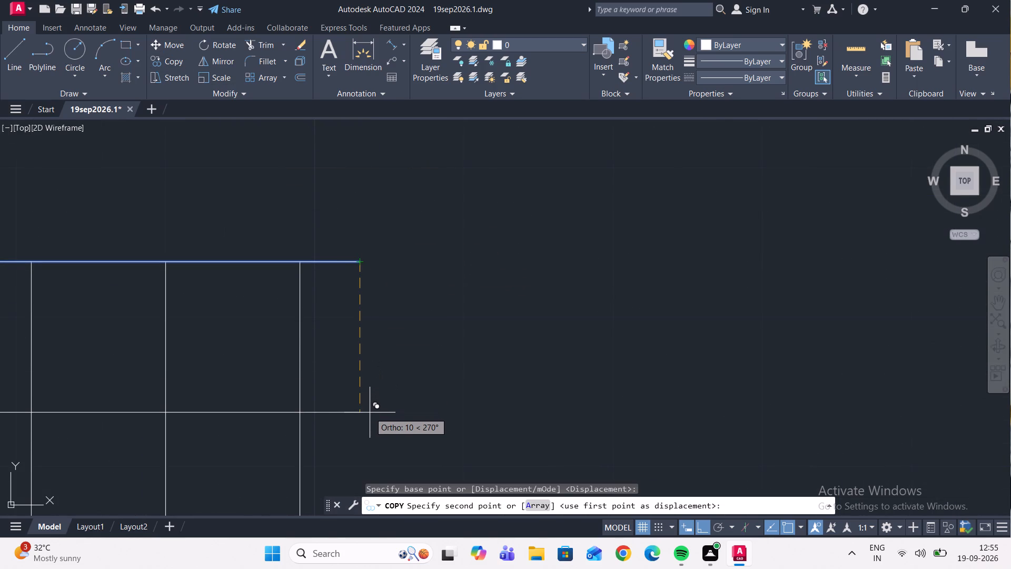
text(25)
key(Return)
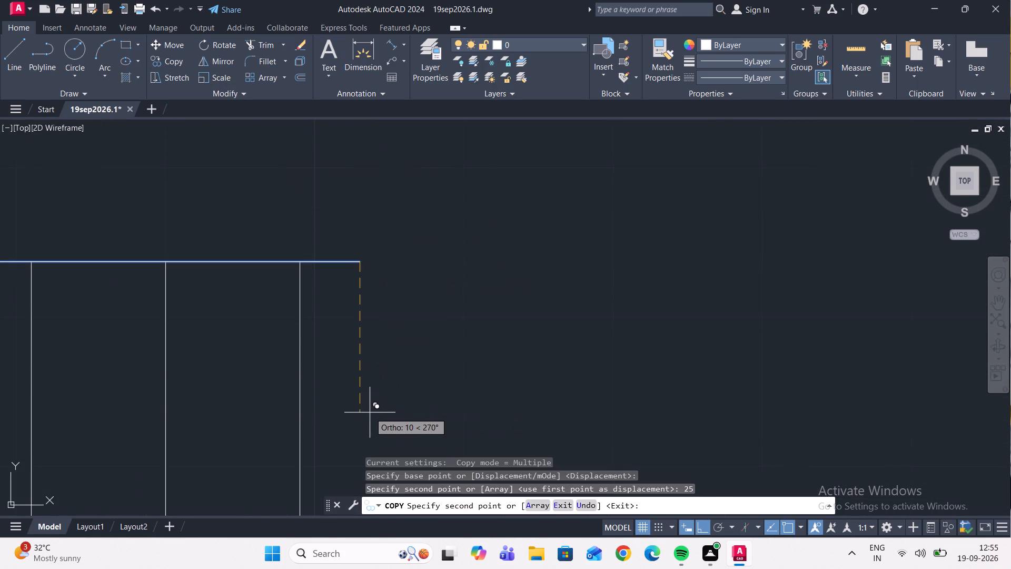
scroll(418, 201, down, 3)
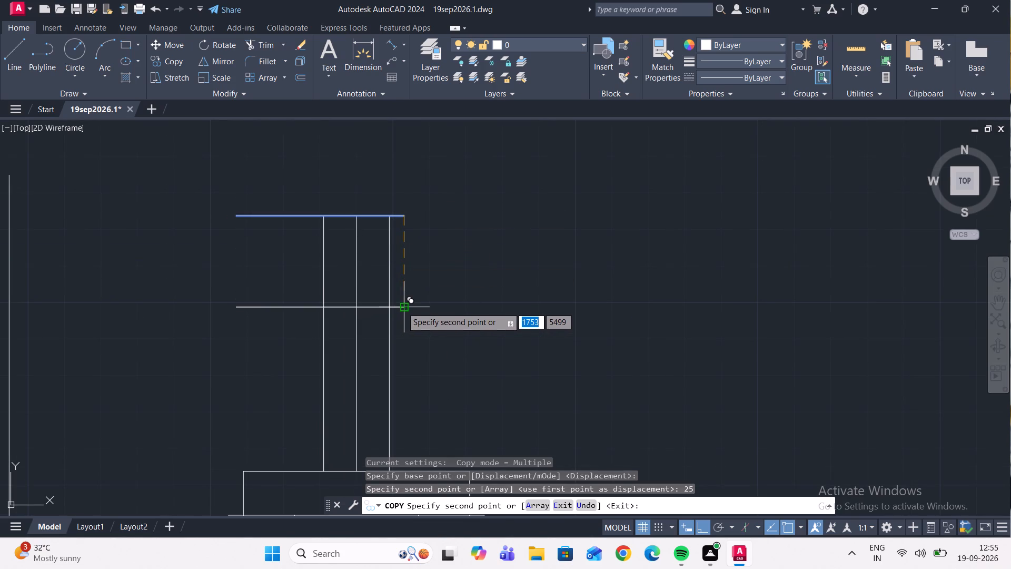
text(25)
key(Return)
key(Escape)
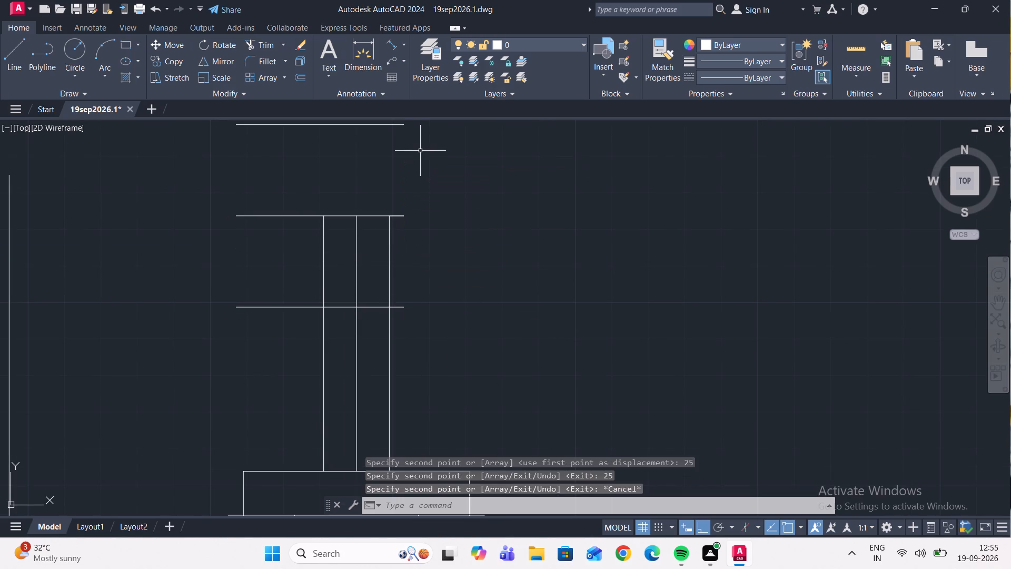
Delete the original 46-long line and the short 4-long line at the upright's top.
click(293, 214)
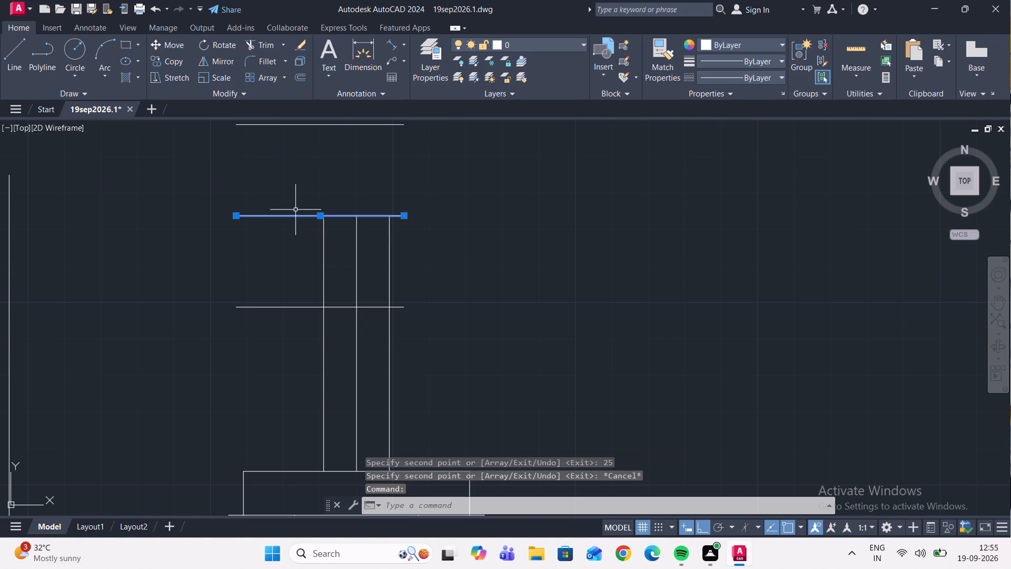
key(Delete)
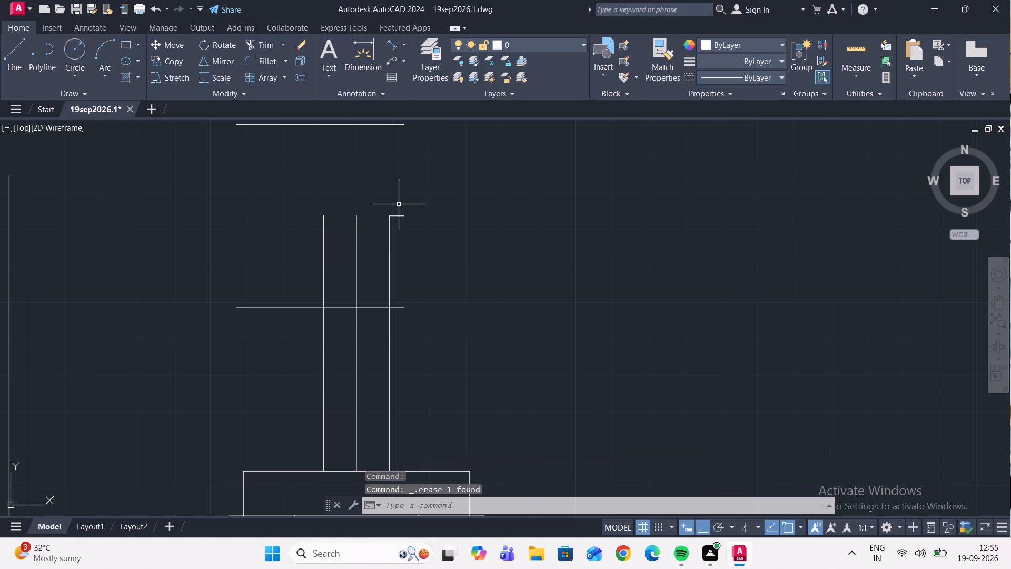
click(400, 215)
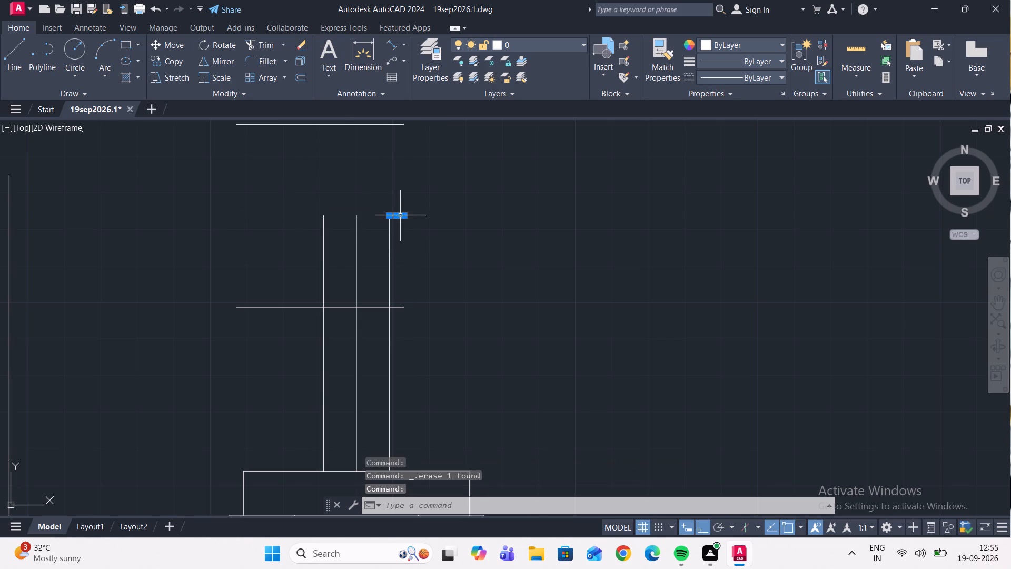
key(Delete)
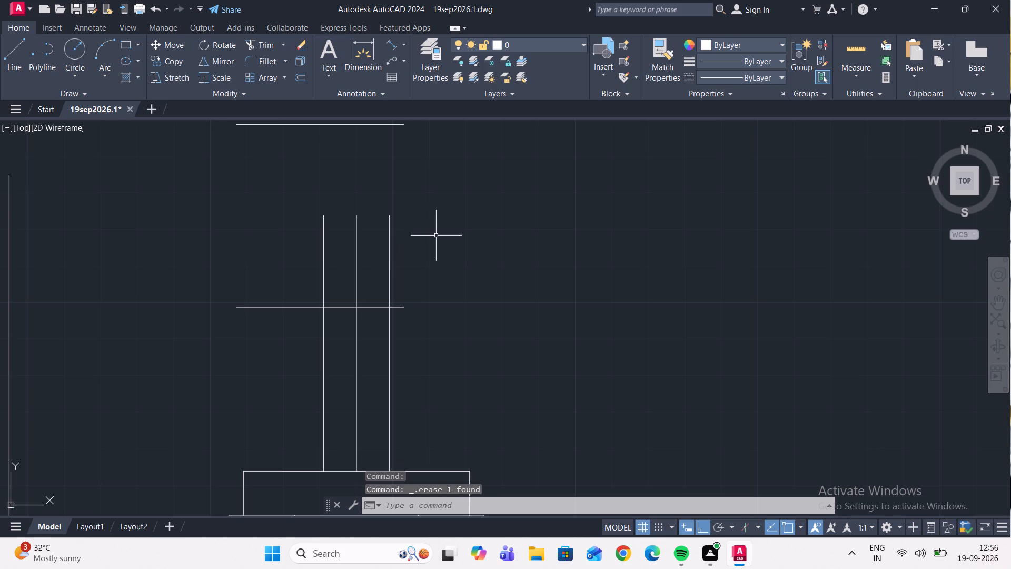
Draw a vertical line joining the left ends of the boss's upper and lower horizontal edges.
scroll(440, 237, down, 1)
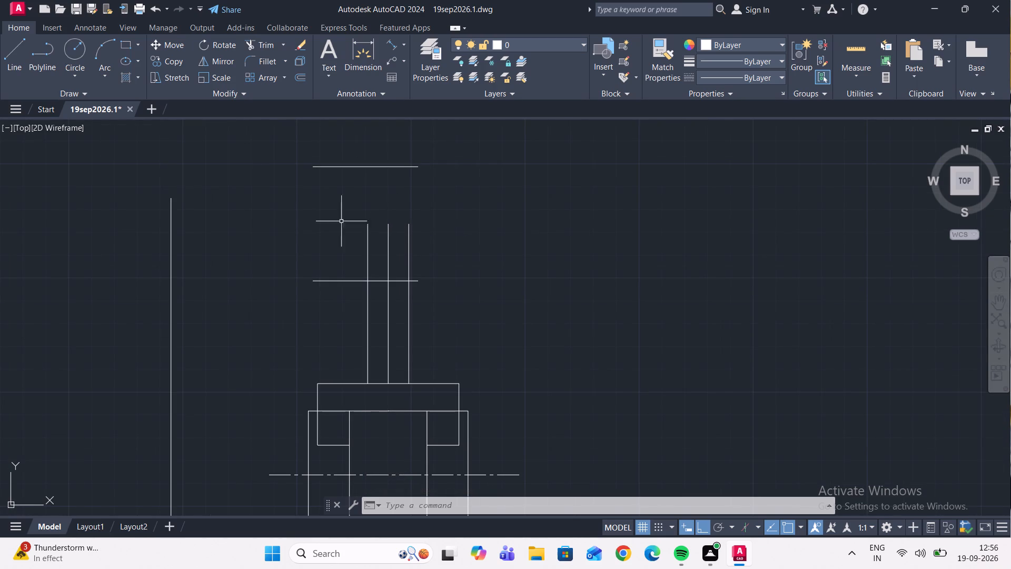
click(16, 52)
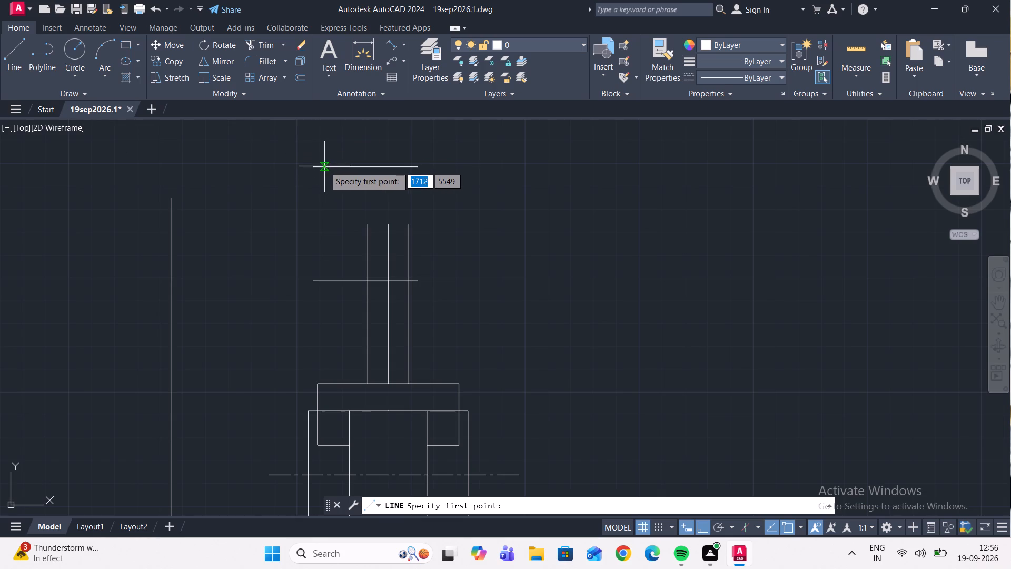
click(314, 166)
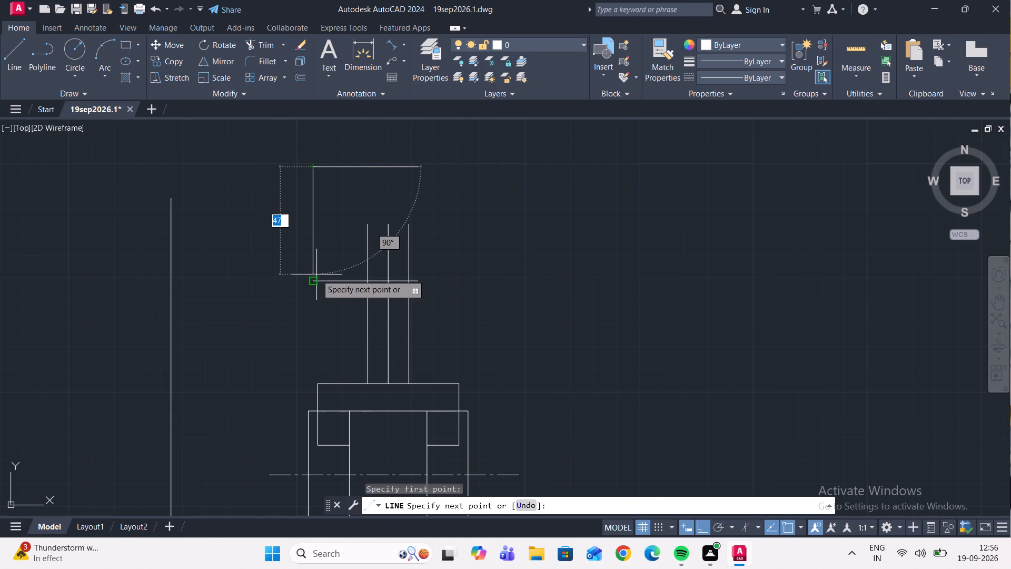
click(314, 279)
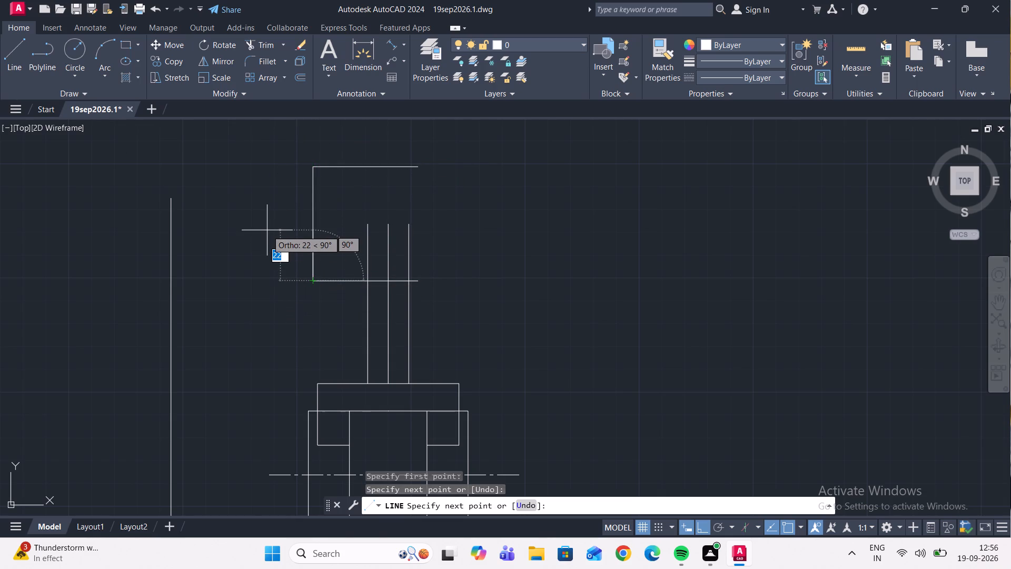
key(Escape)
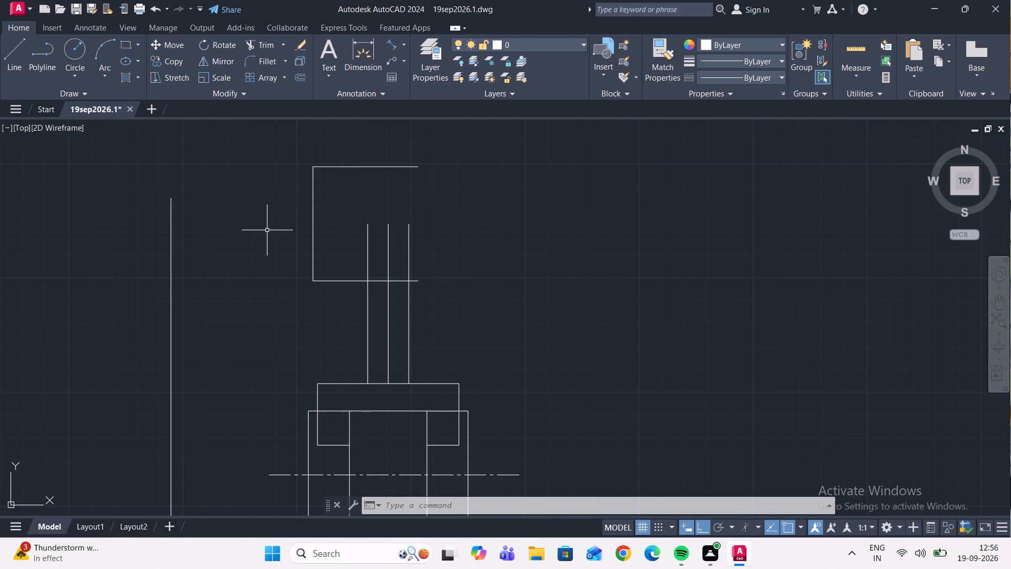
Draw a vertical line joining the right ends of the boss's lower and upper edges to close its outline.
scroll(675, 21, down, 3)
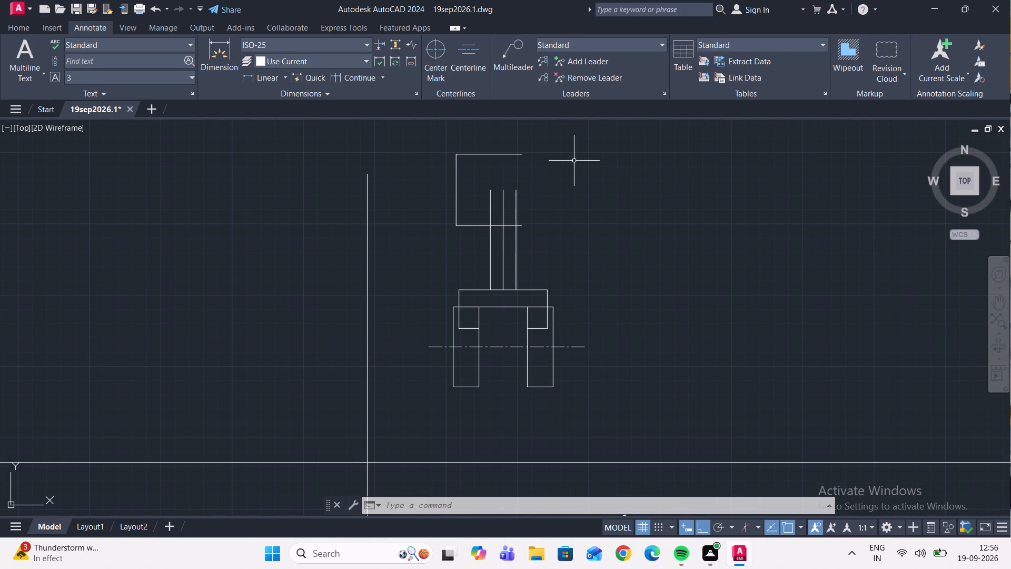
scroll(578, 165, down, 1)
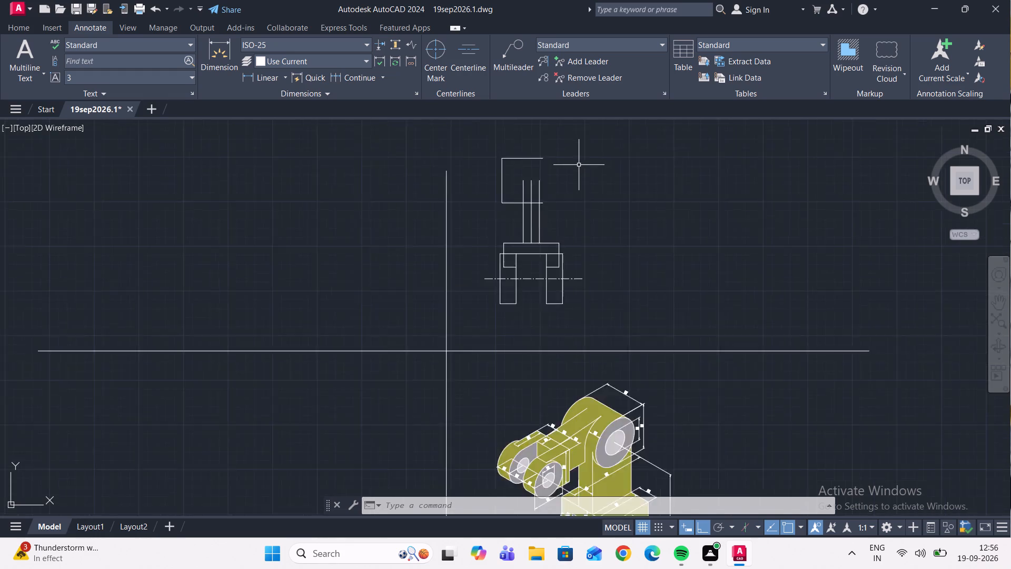
scroll(579, 165, down, 1)
scroll(580, 160, up, 2)
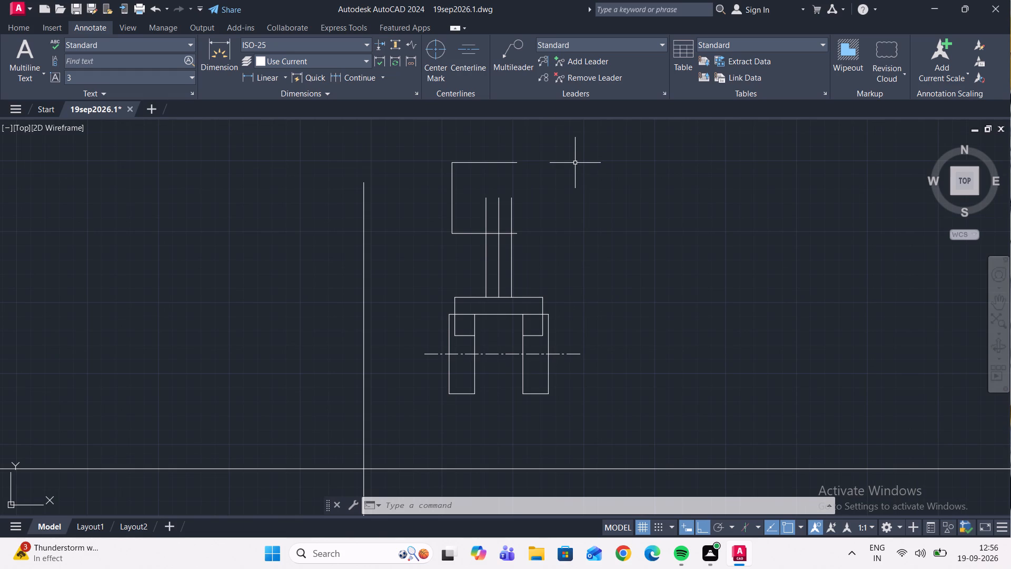
scroll(583, 207, up, 2)
scroll(556, 221, down, 2)
scroll(515, 195, up, 1)
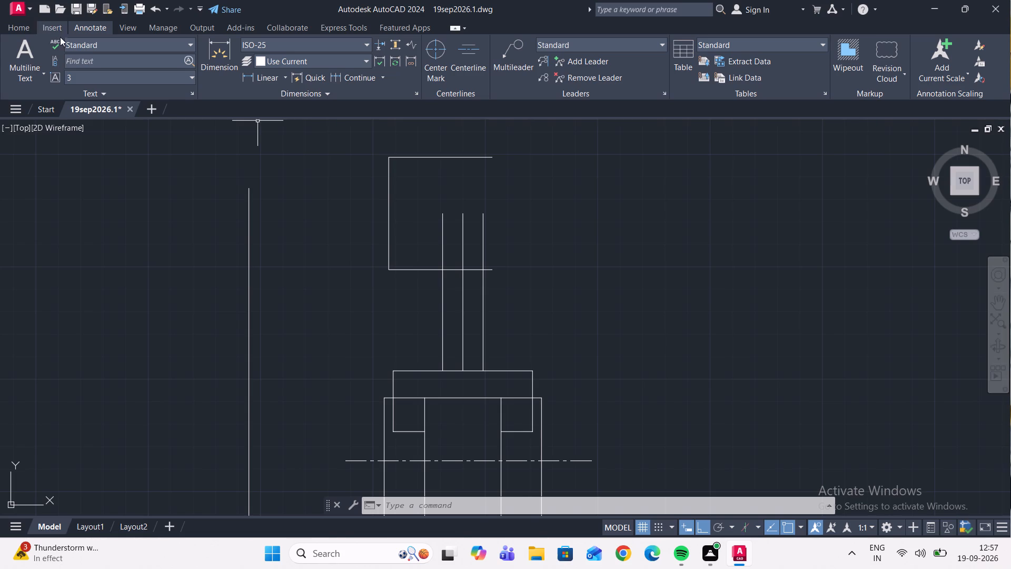
click(20, 26)
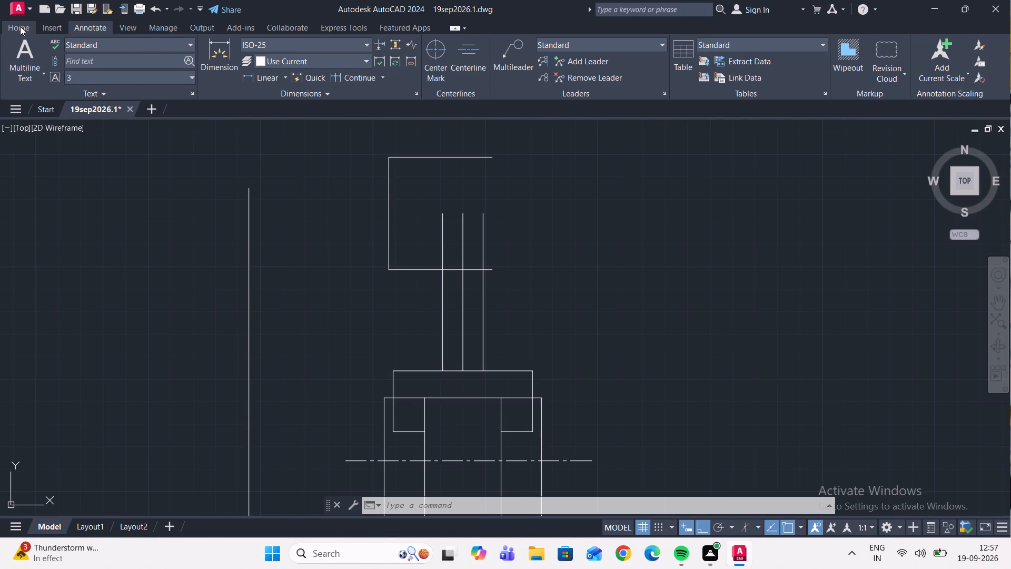
click(17, 55)
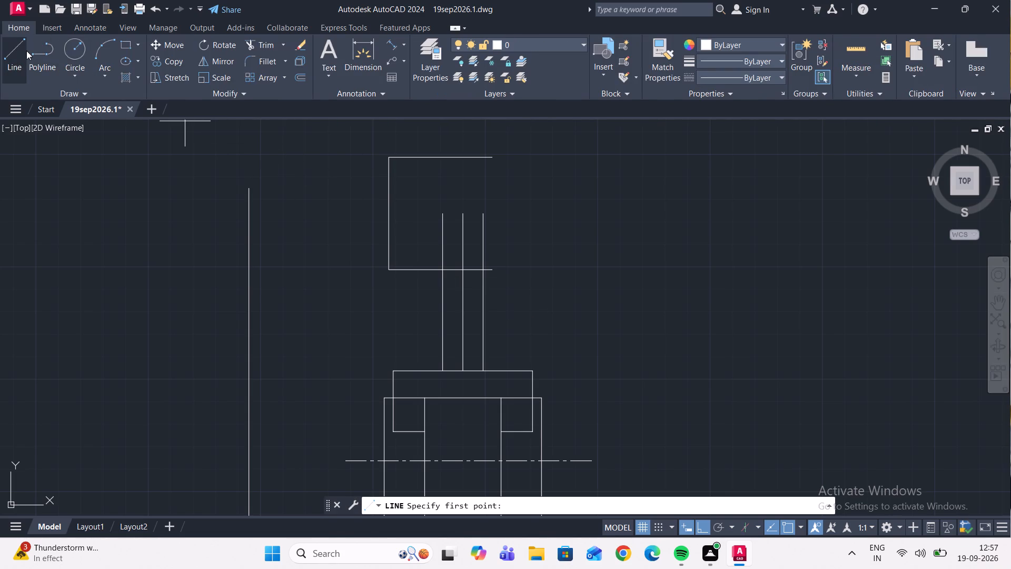
scroll(288, 64, down, 2)
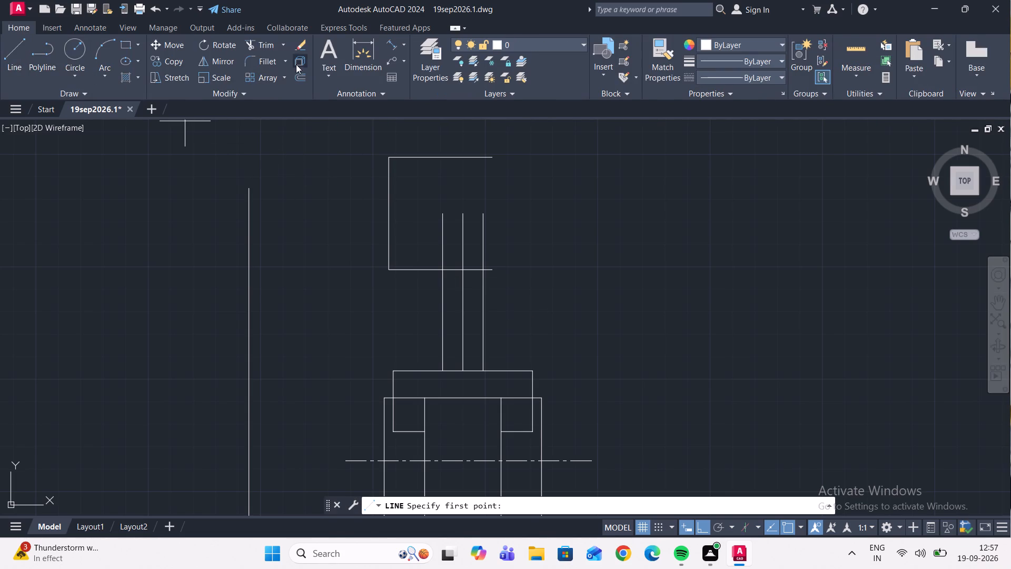
scroll(493, 268, up, 1)
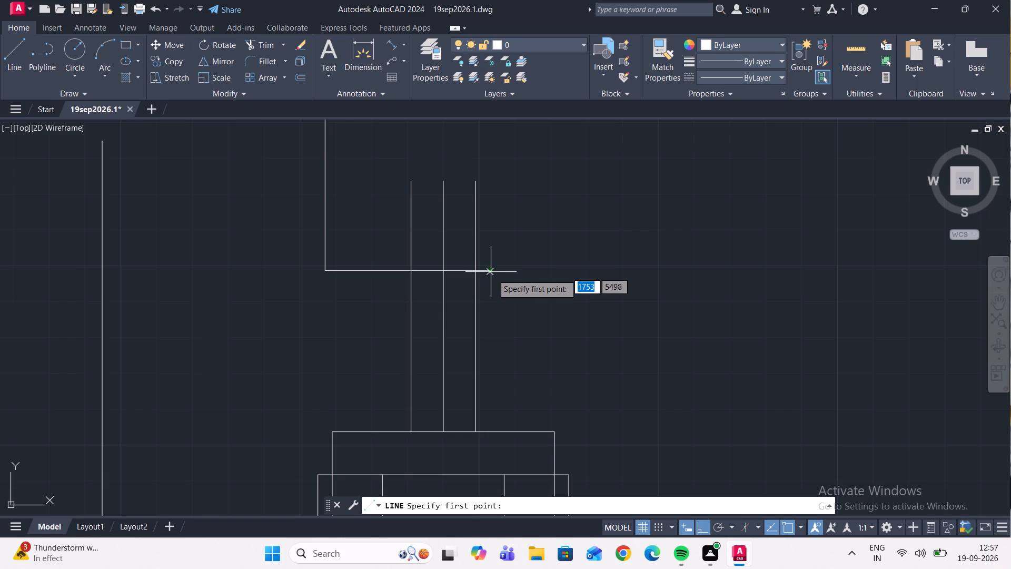
click(489, 272)
scroll(492, 224, down, 2)
middle_drag(477, 222, 492, 307)
scroll(501, 258, up, 2)
click(510, 256)
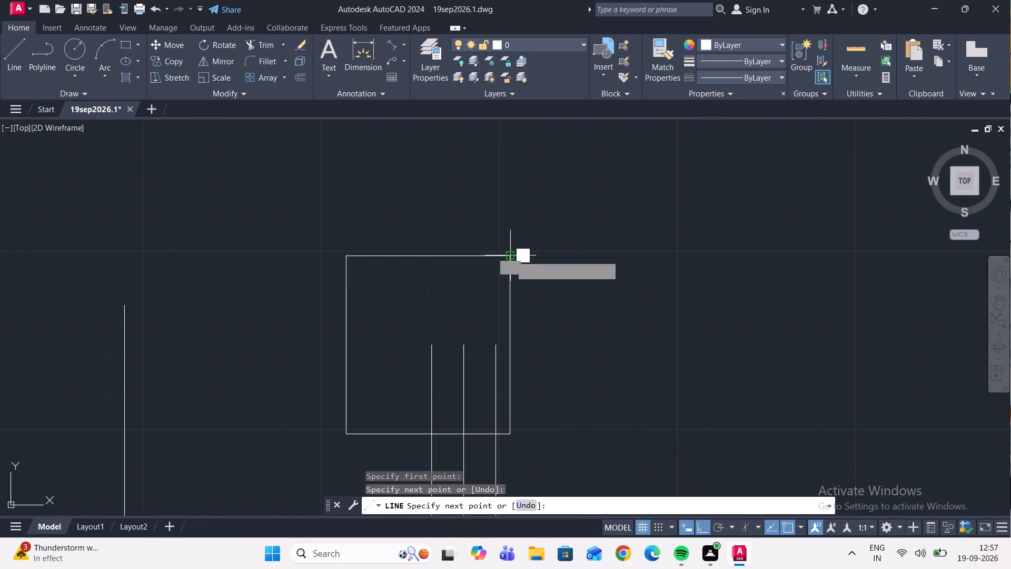
key(Escape)
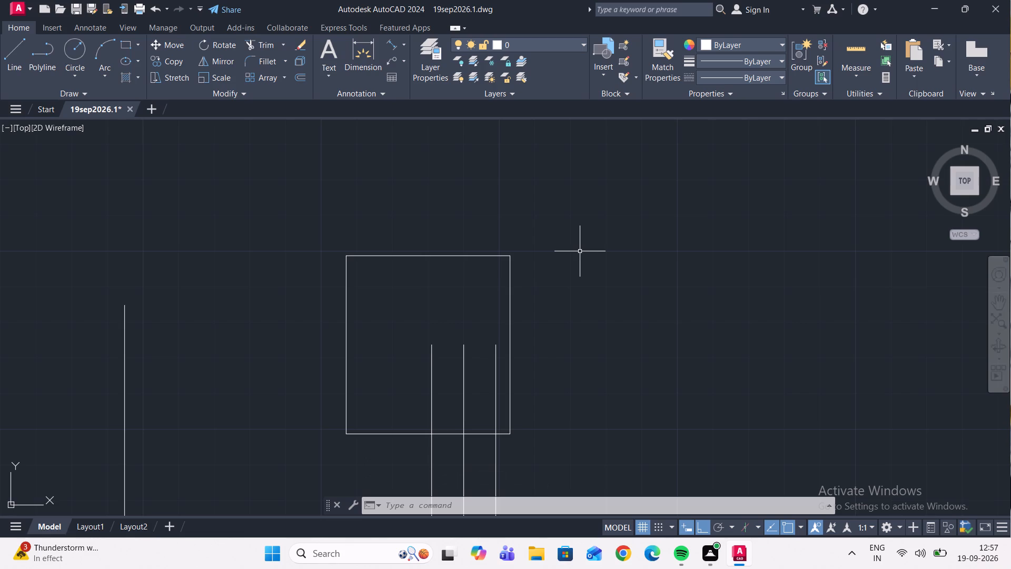
Trim away the parts of the upright's three vertical lines that lie inside the boss rectangle.
scroll(520, 301, down, 1)
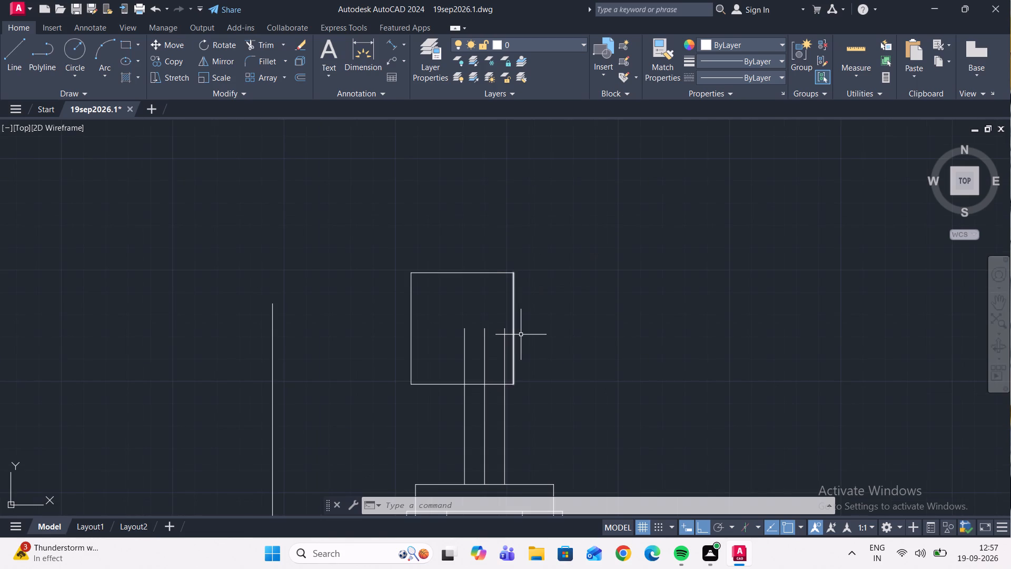
scroll(520, 338, up, 1)
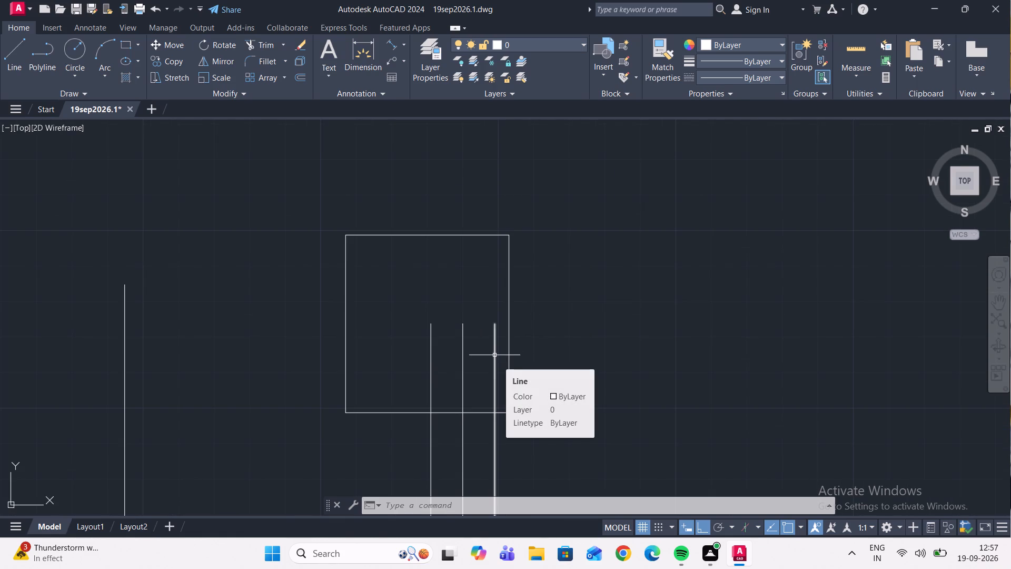
scroll(494, 355, up, 1)
click(255, 45)
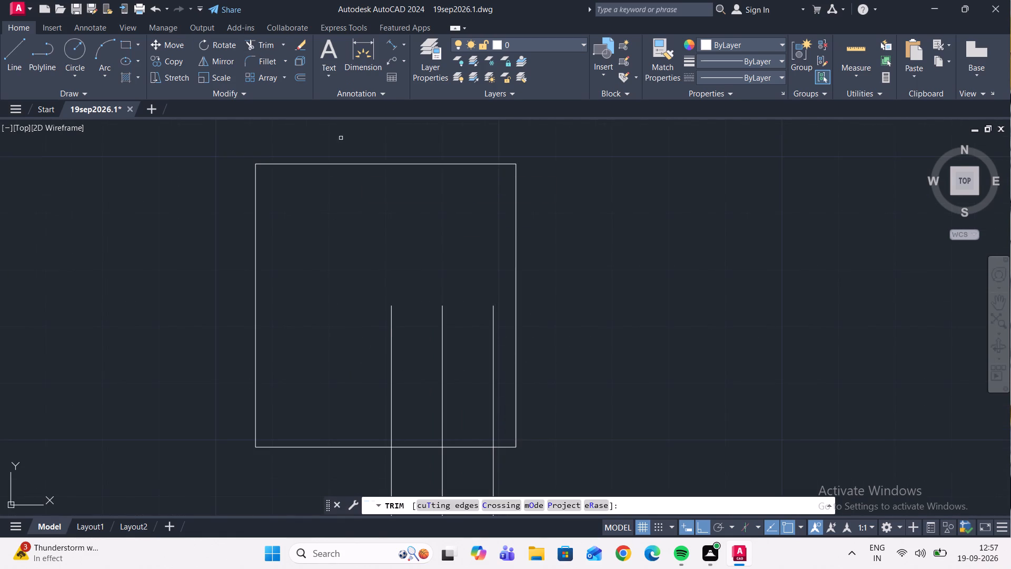
click(390, 337)
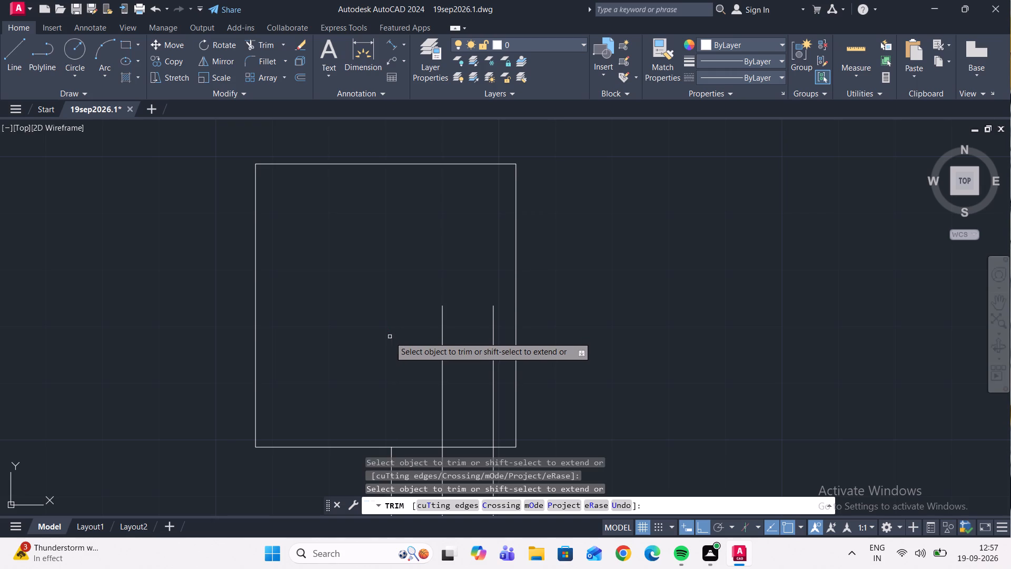
click(440, 367)
click(443, 361)
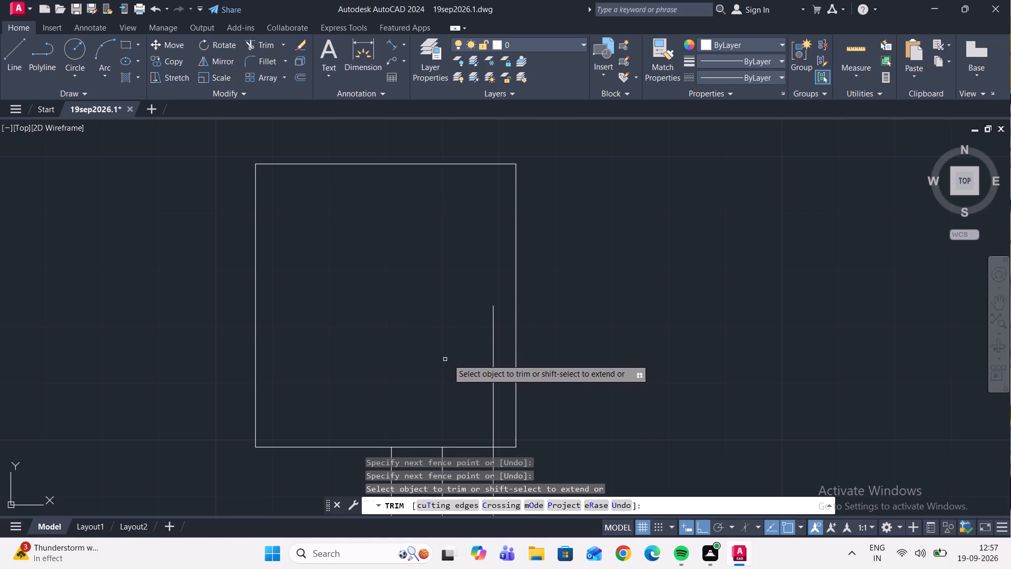
click(493, 357)
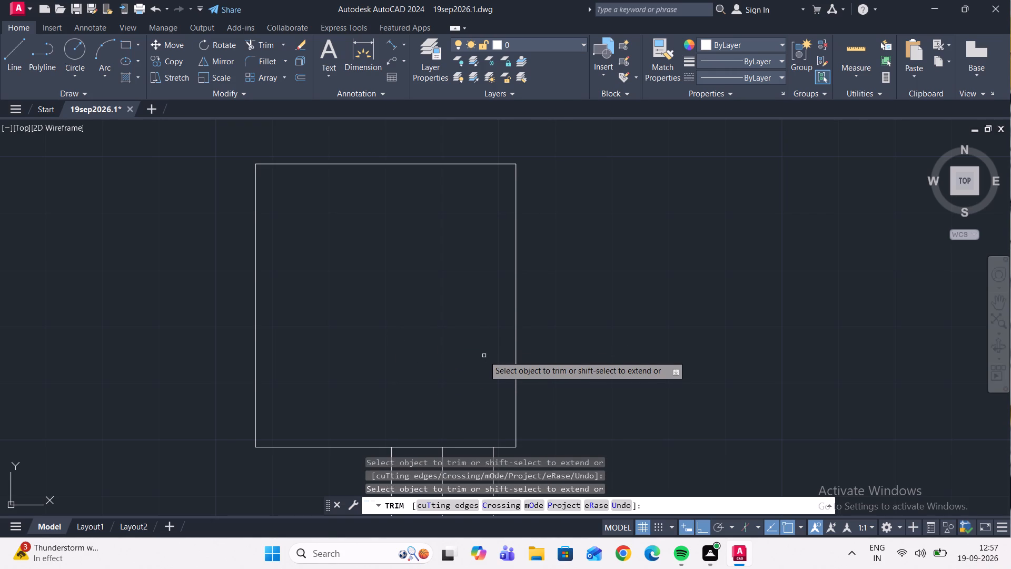
Examine the isometric view for the width dimensions across the forked arm's two lugs and the gap between them.
scroll(515, 347, down, 2)
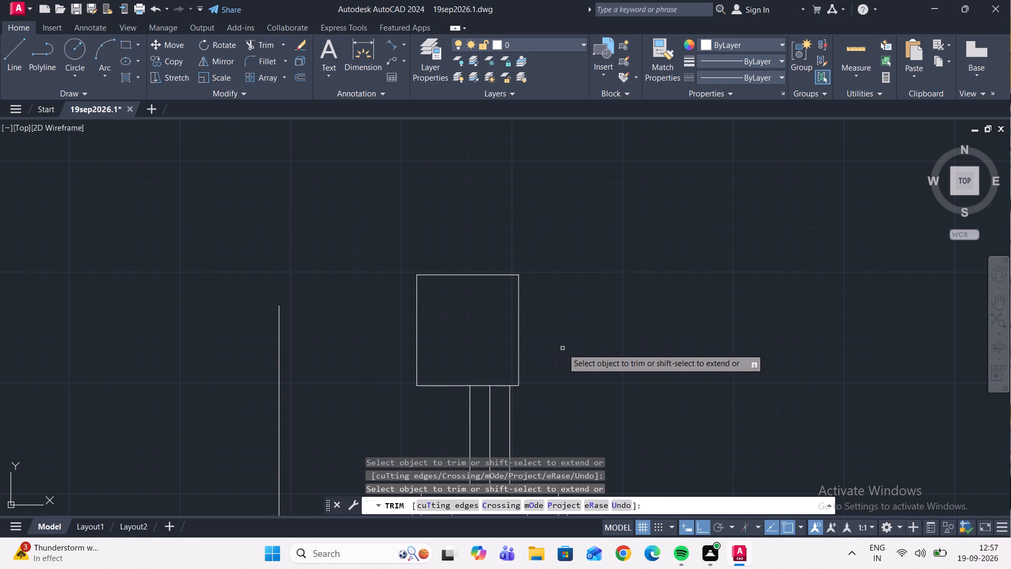
scroll(567, 334, down, 2)
middle_drag(583, 335, 581, 306)
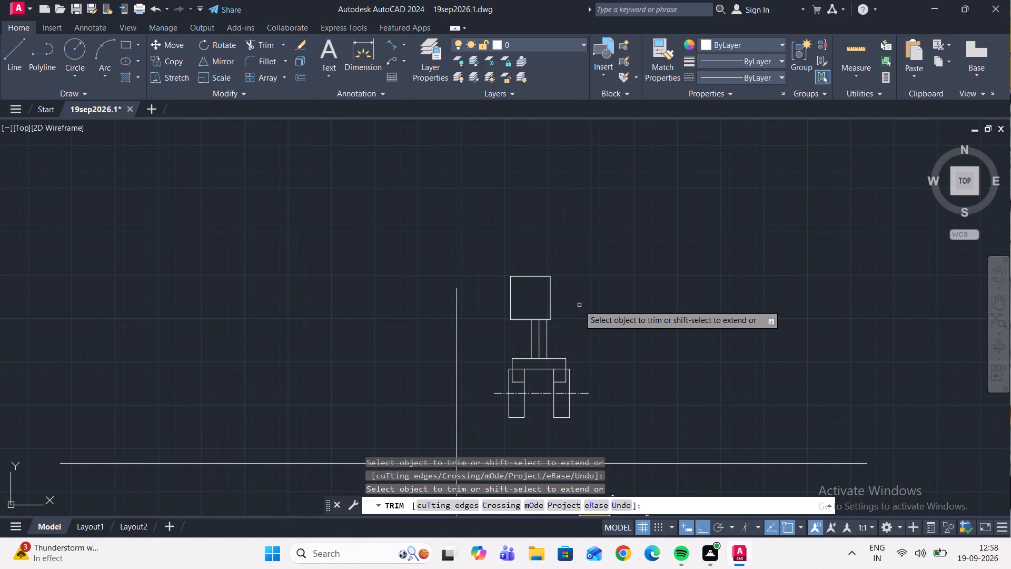
scroll(575, 310, up, 1)
scroll(592, 281, down, 4)
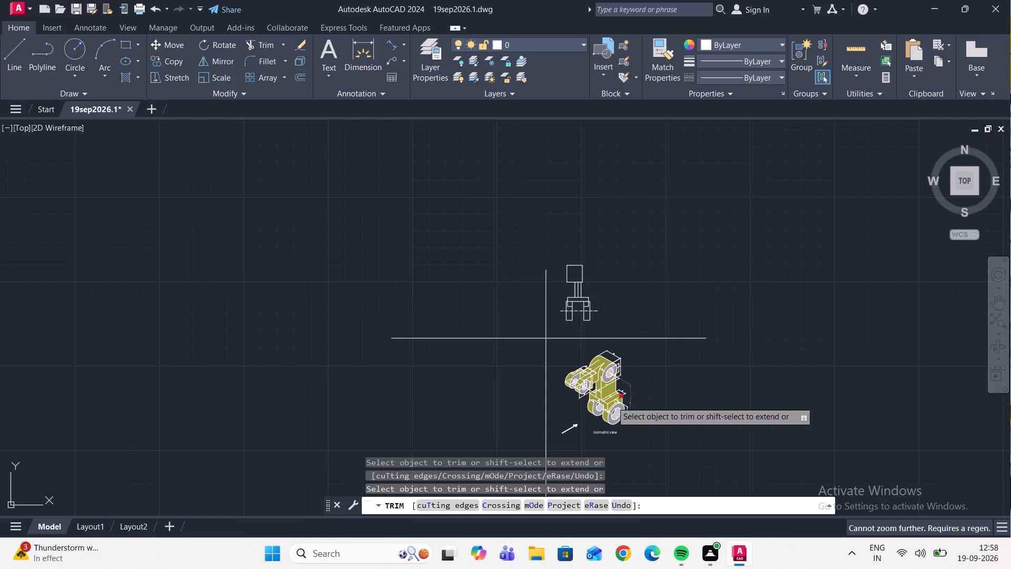
scroll(577, 401, up, 6)
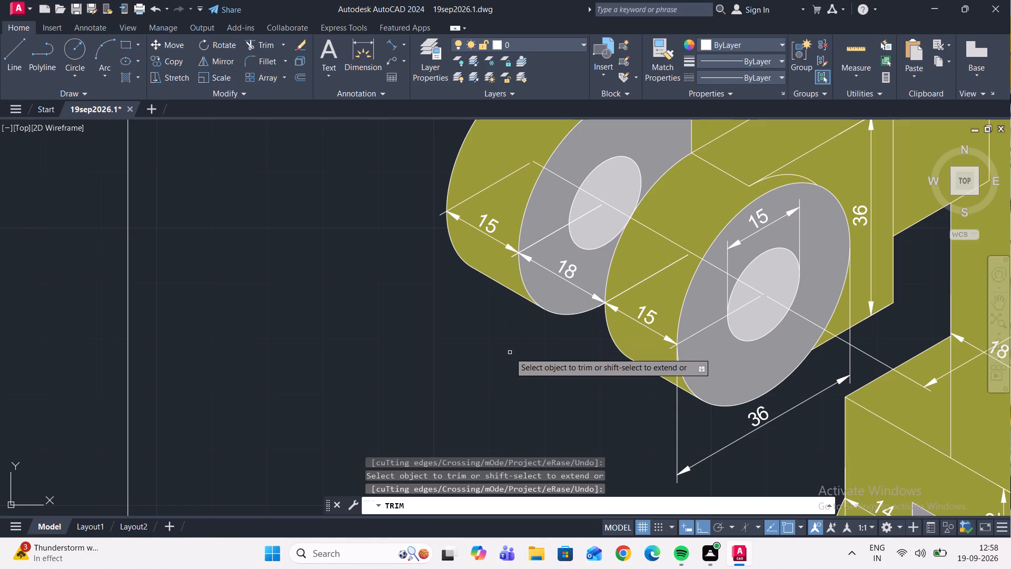
scroll(510, 352, down, 2)
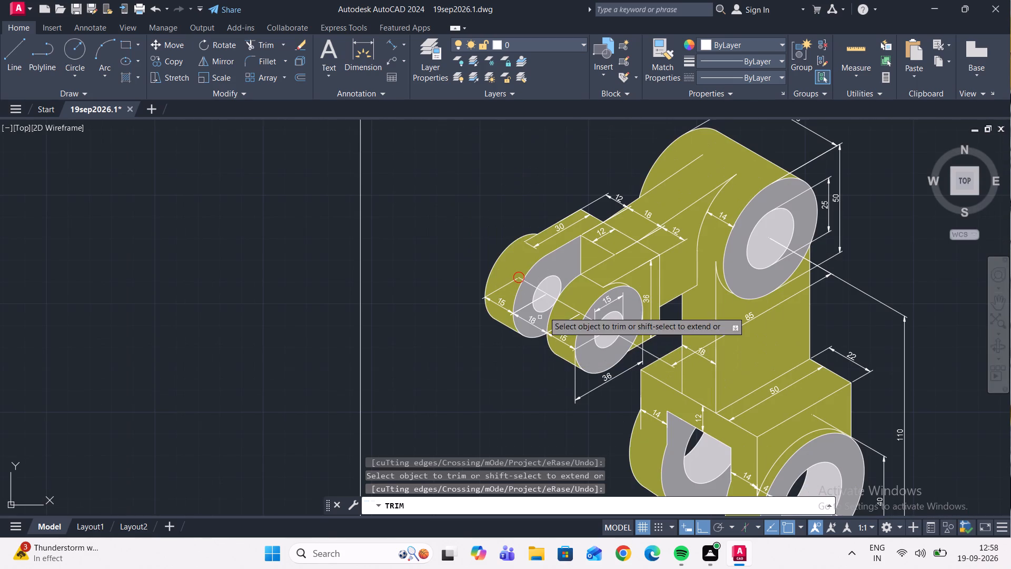
scroll(523, 221, down, 2)
middle_drag(519, 222, 397, 452)
Draw a horizontal line 48 long to the right along the boss's upper edge, starting 24 left of that edge's midpoint.
scroll(374, 183, up, 3)
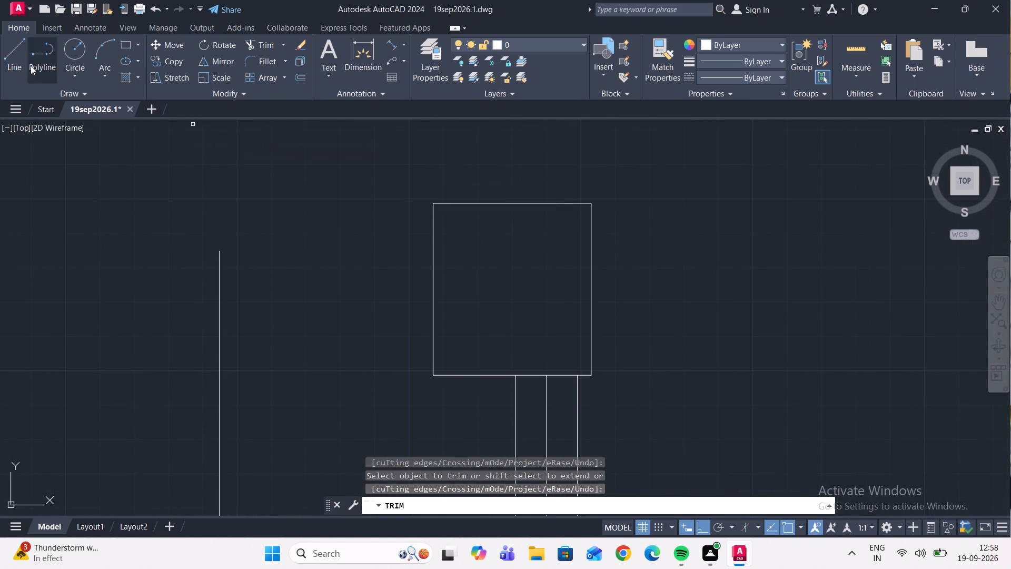
click(19, 59)
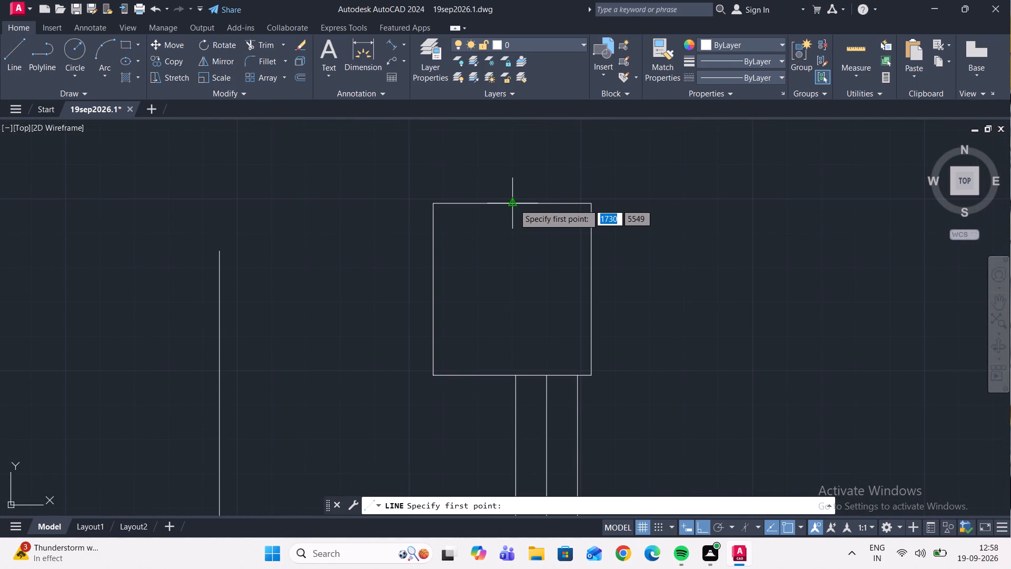
text(tk)
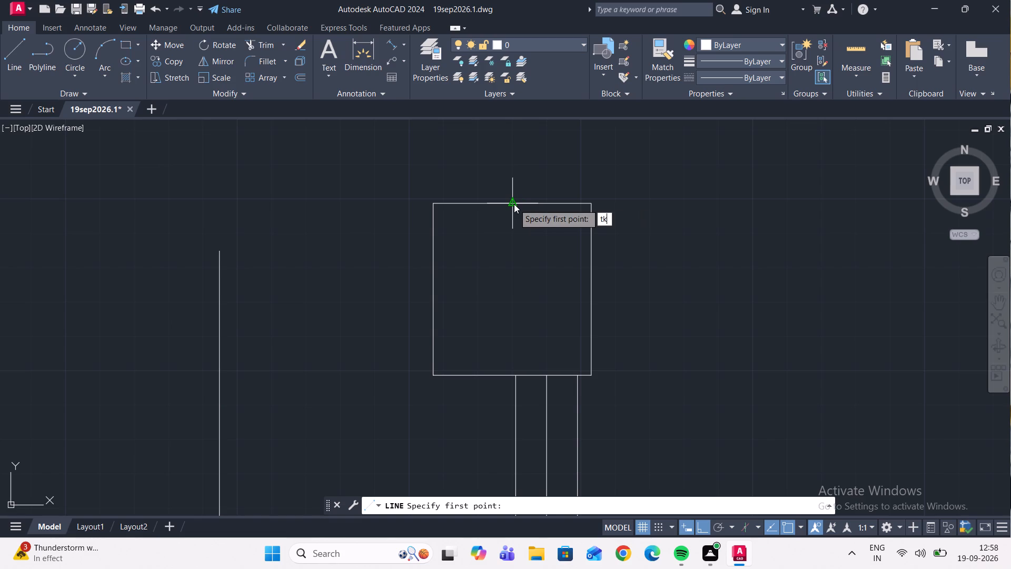
key(Return)
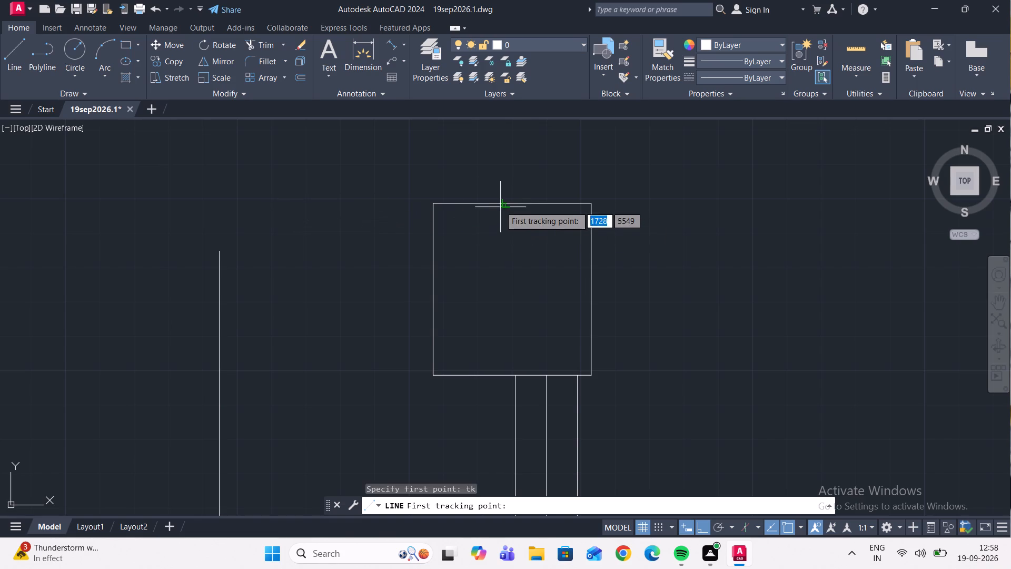
click(516, 201)
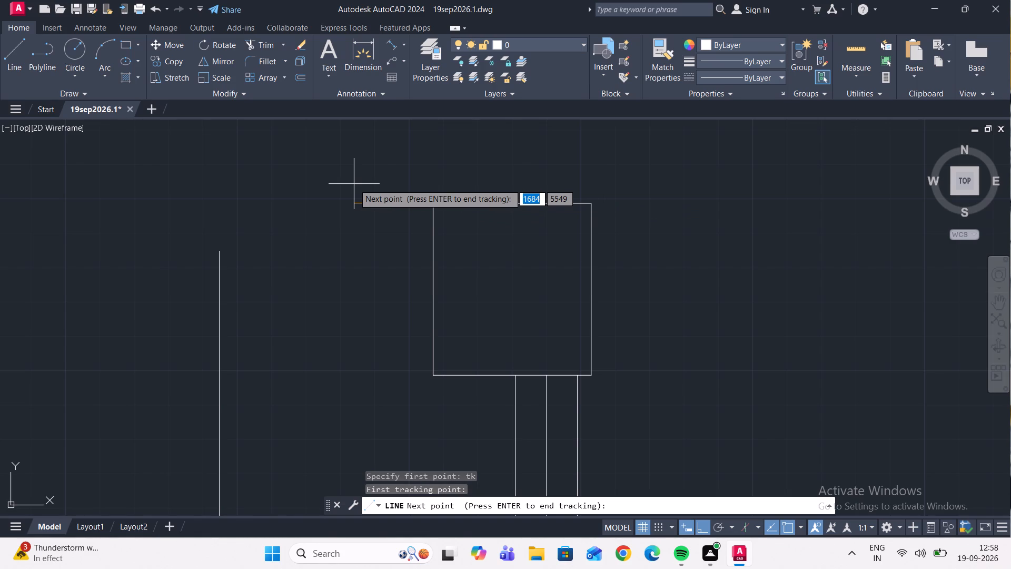
text(24)
key(Return)
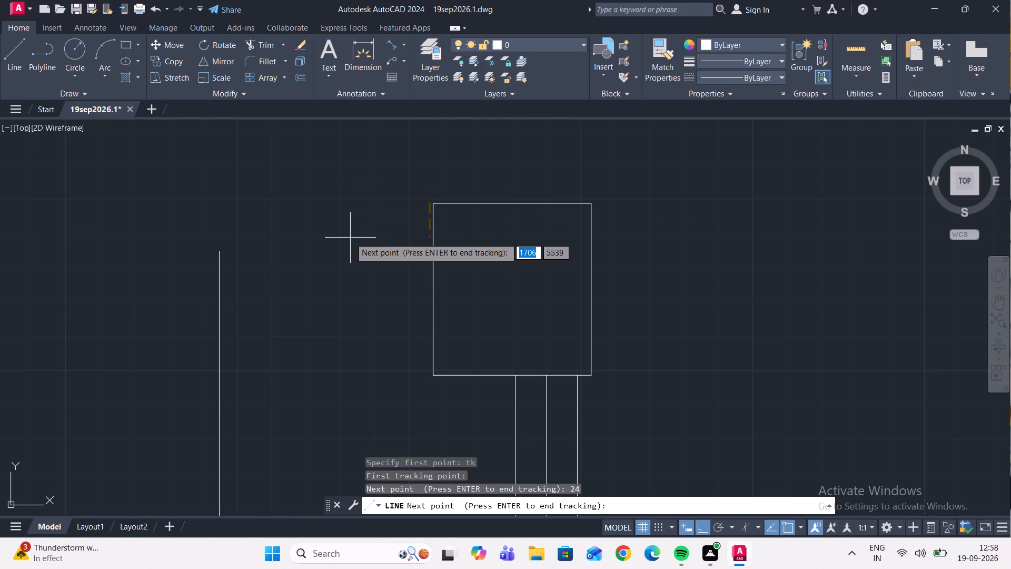
key(Return)
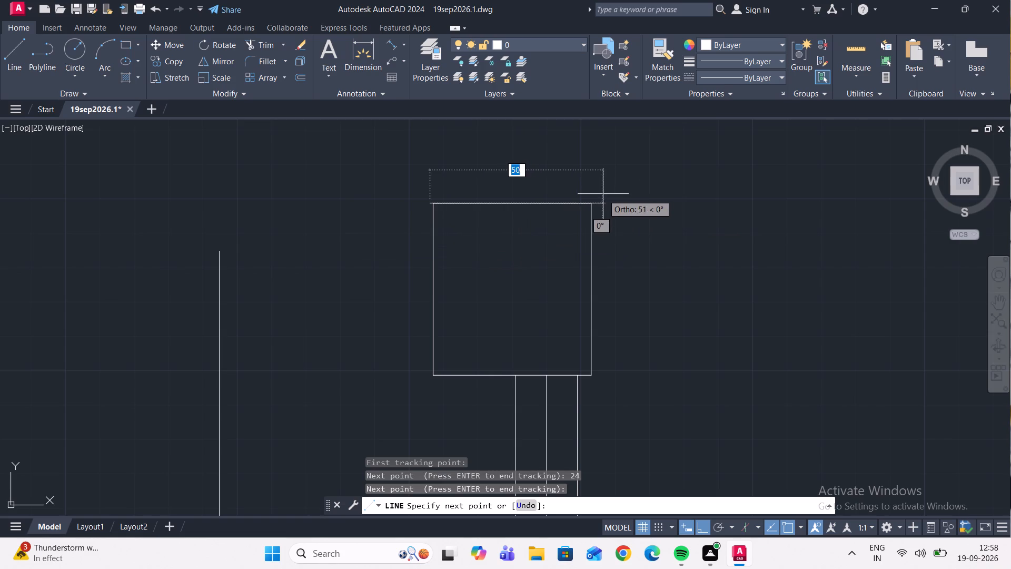
scroll(602, 194, up, 2)
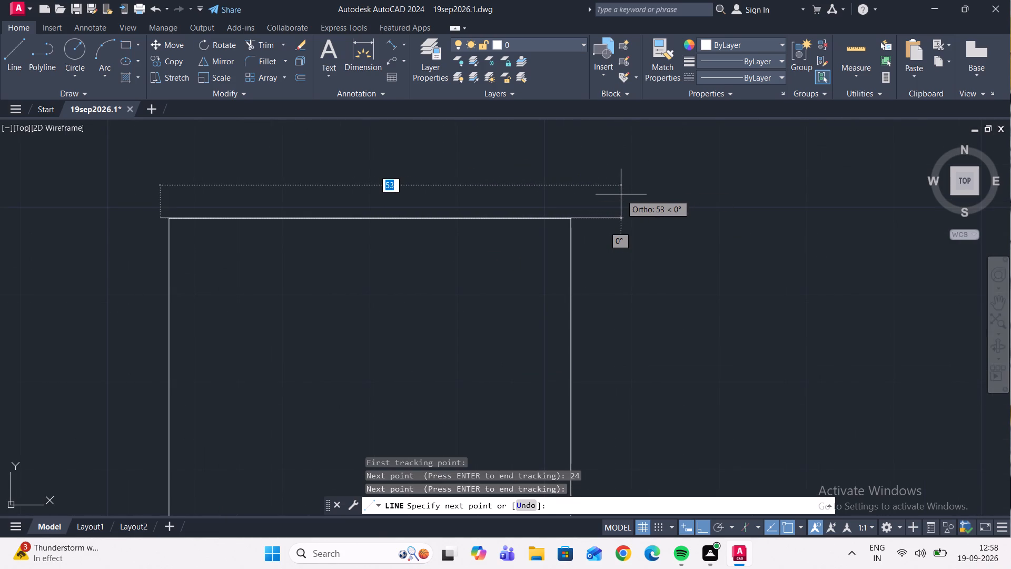
text(48)
key(Return)
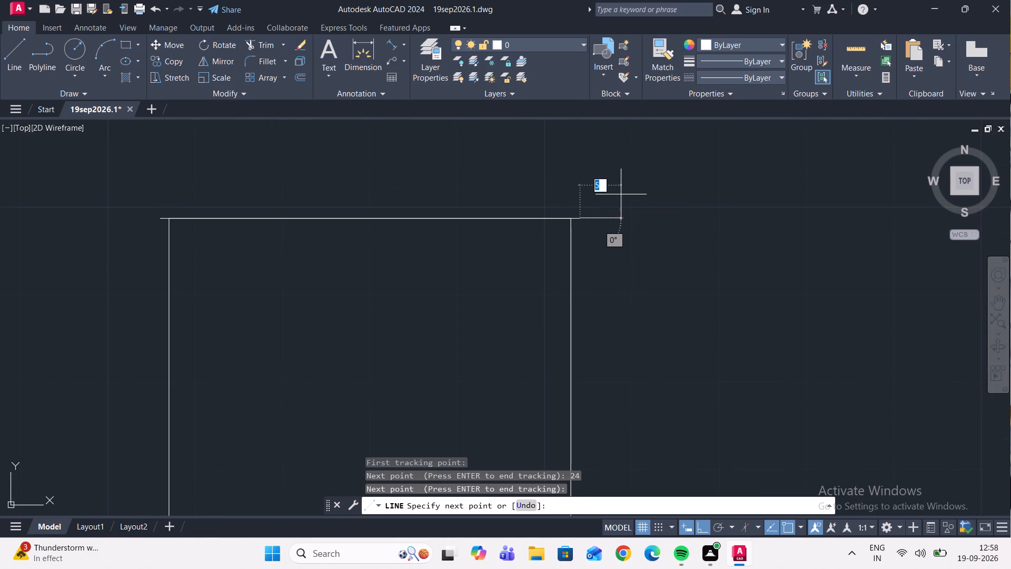
key(Escape)
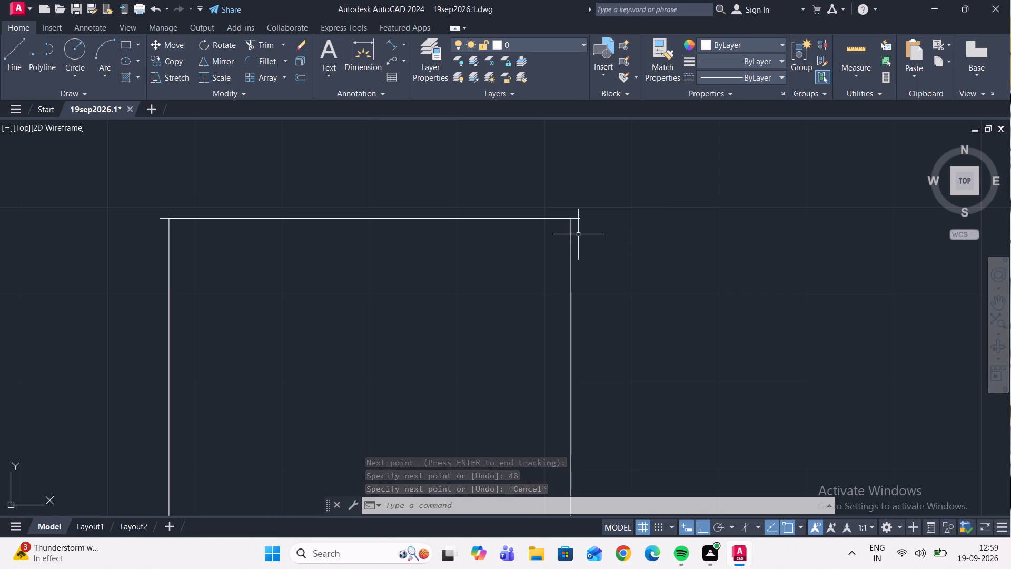
Examine the isometric view for the forked arm's height and lug dimensions and compare them with the orthographic view.
scroll(607, 226, down, 3)
scroll(545, 249, down, 2)
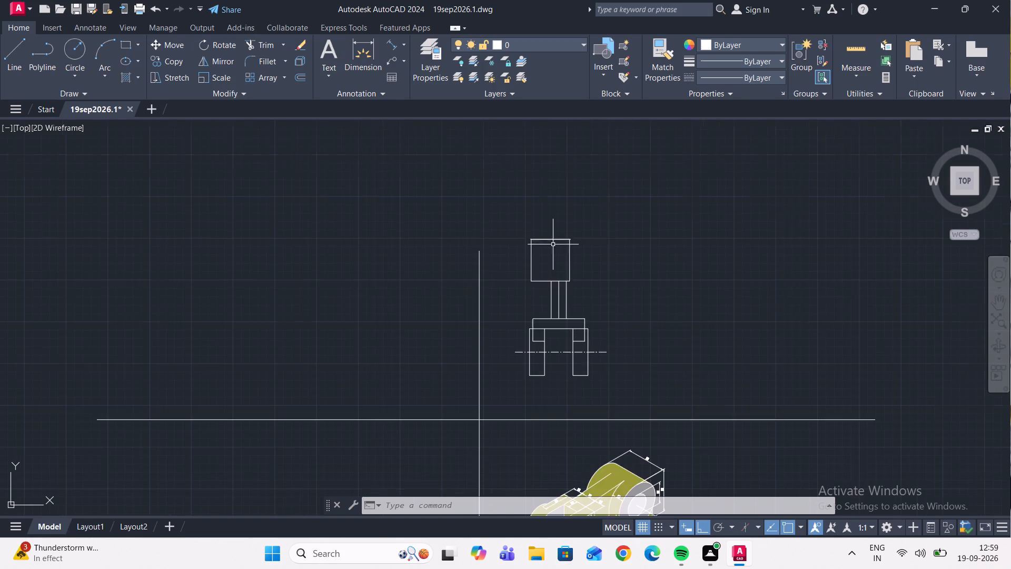
scroll(557, 288, down, 3)
scroll(566, 357, up, 3)
scroll(540, 316, up, 3)
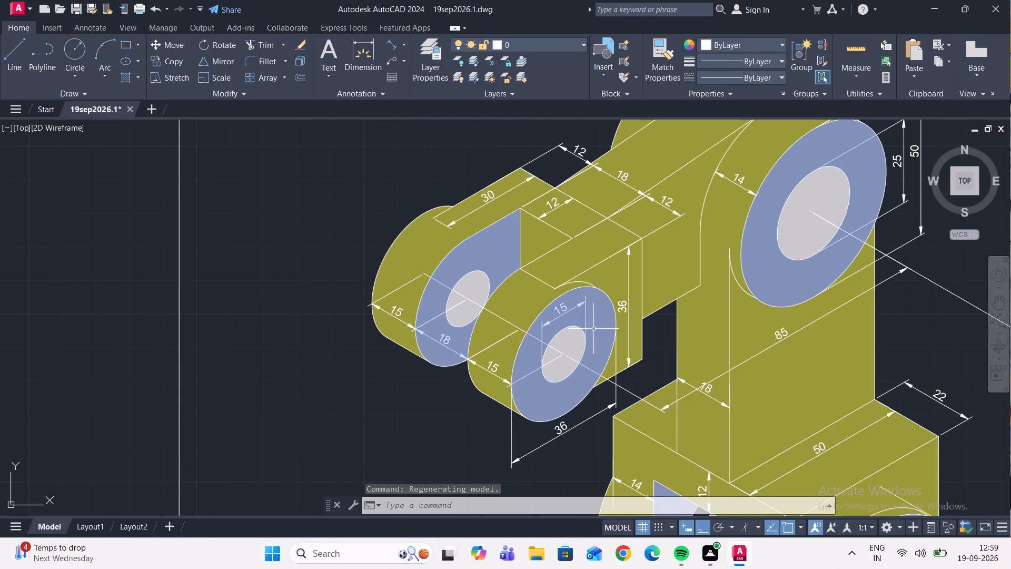
scroll(703, 264, down, 2)
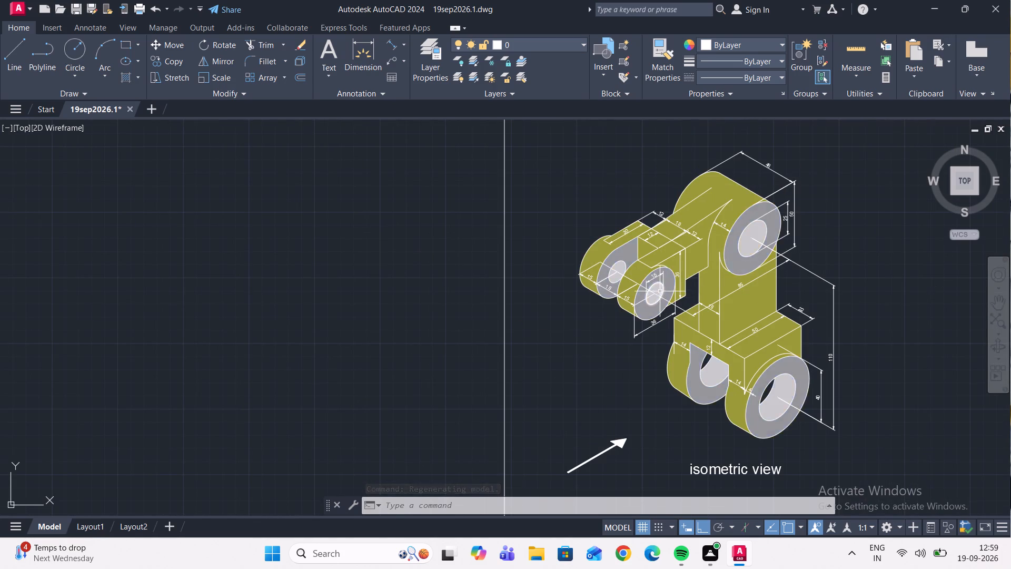
scroll(660, 291, up, 2)
scroll(660, 291, down, 1)
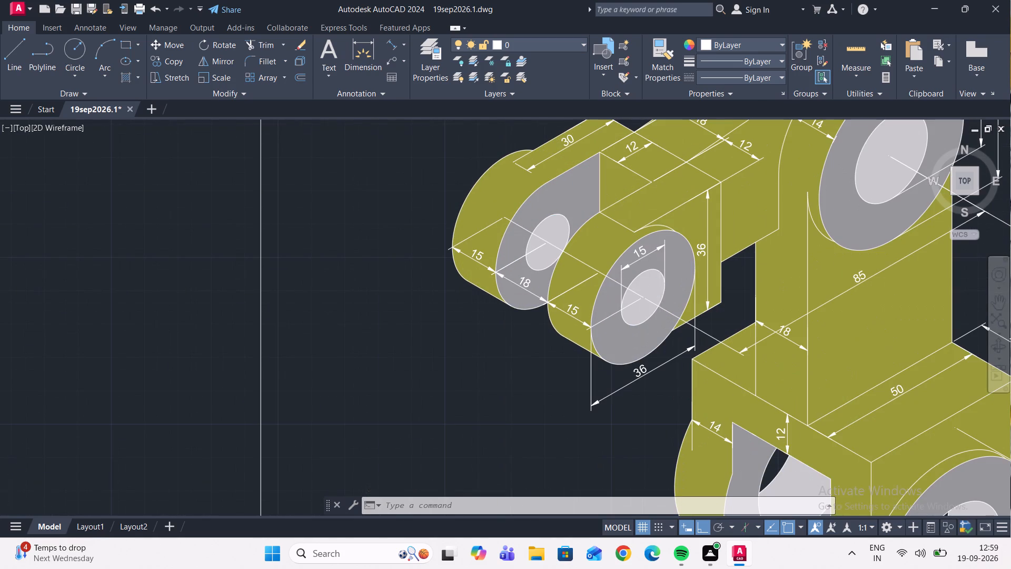
scroll(660, 291, down, 3)
middle_drag(649, 211, 618, 302)
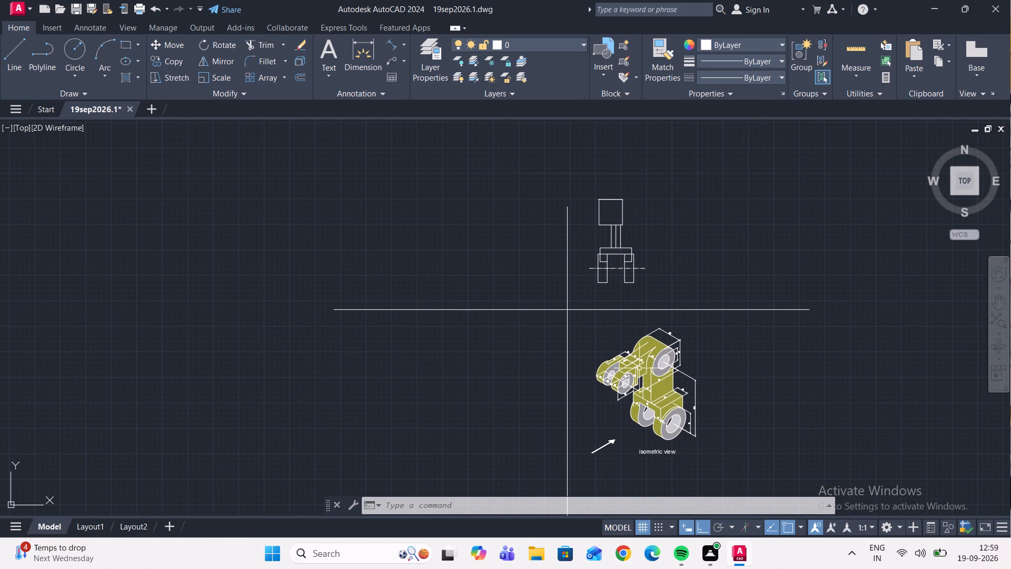
scroll(666, 357, up, 3)
scroll(707, 347, up, 1)
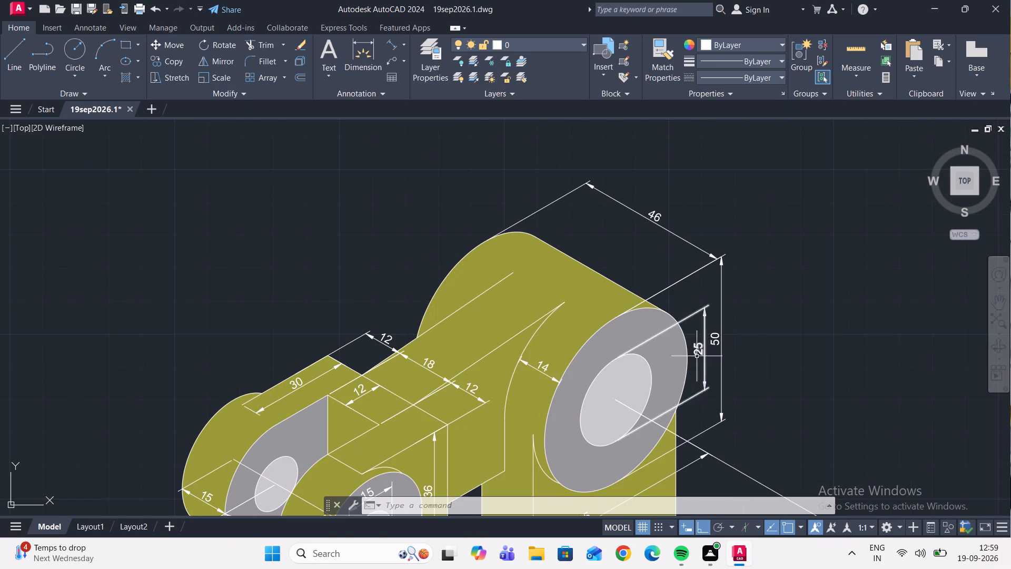
scroll(617, 348, down, 3)
scroll(572, 373, up, 3)
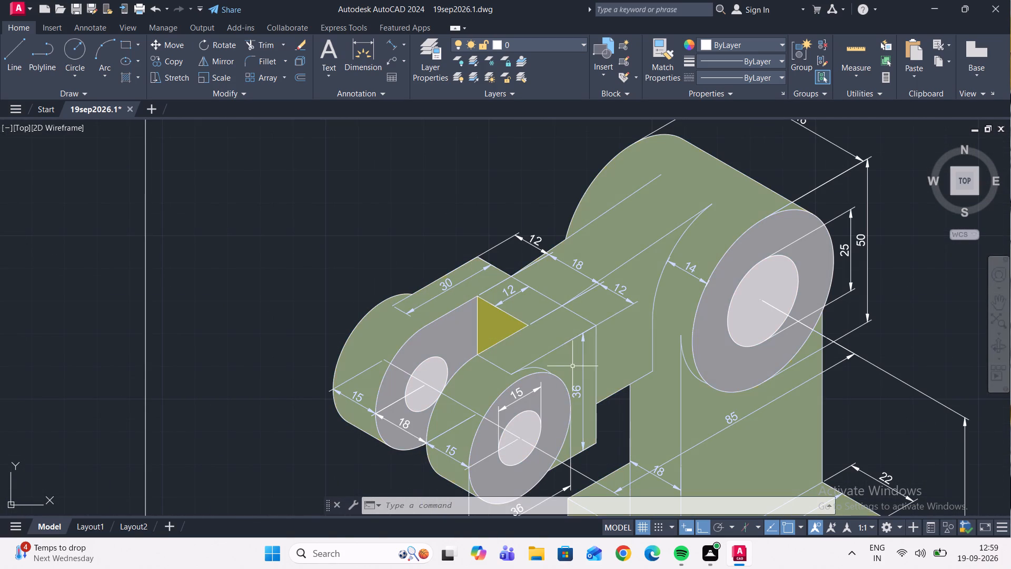
scroll(573, 355, down, 2)
middle_drag(543, 252, 493, 443)
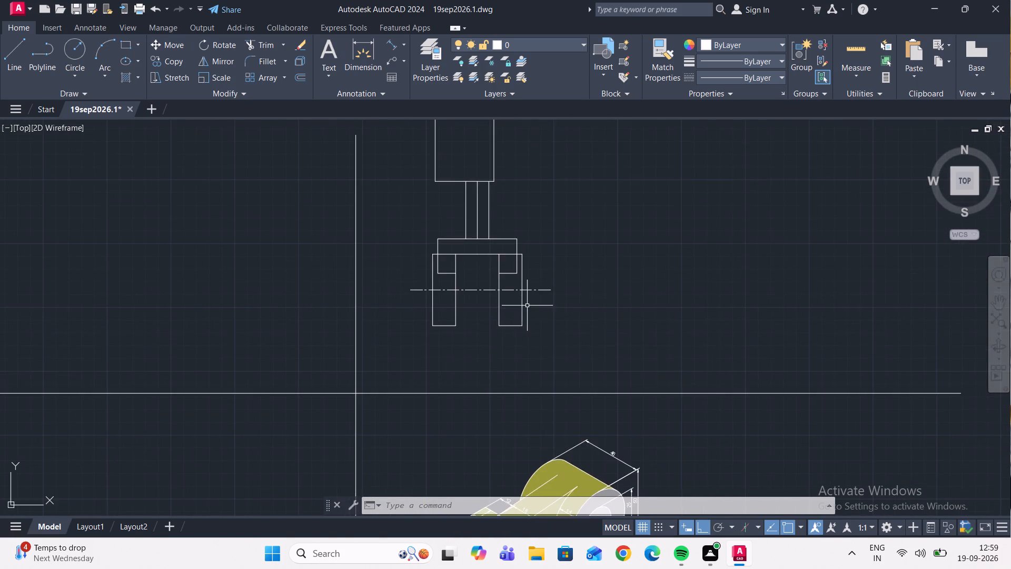
middle_drag(529, 311, 547, 405)
middle_drag(557, 294, 564, 328)
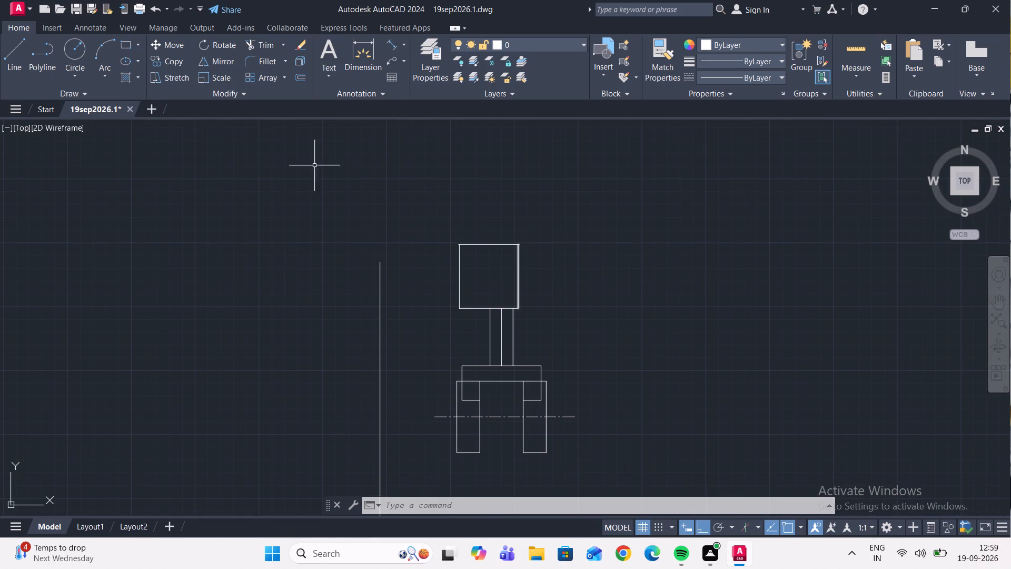
Draw a horizontal line about 61 long from the midpoint of the boss's left edge, extending past its right edge.
click(7, 56)
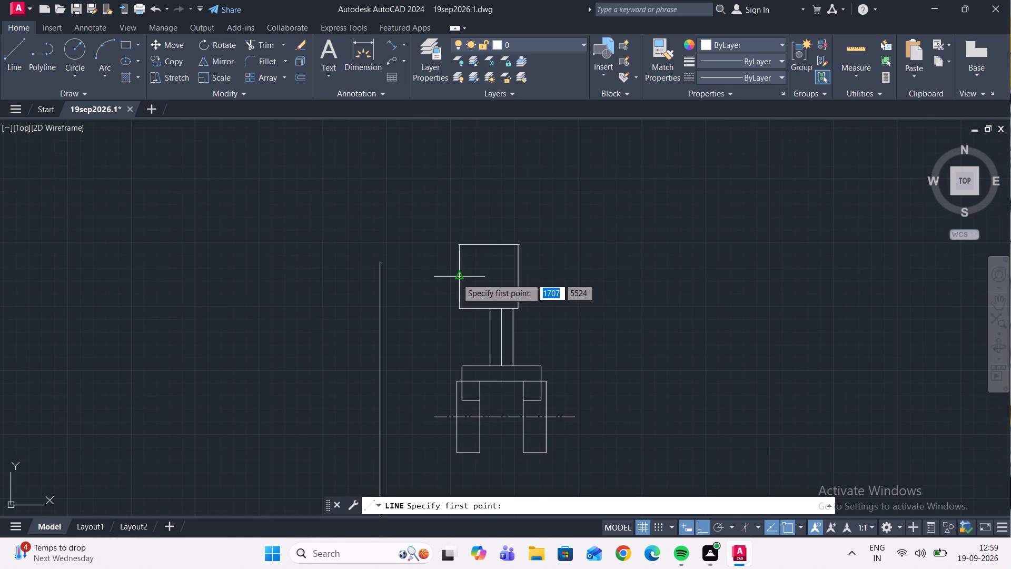
click(457, 277)
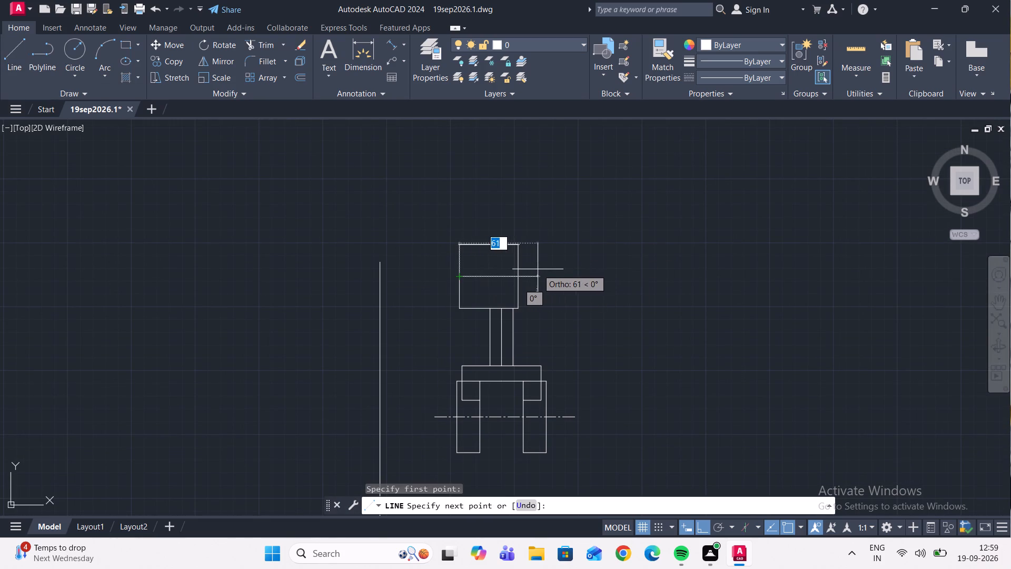
click(538, 269)
key(Escape)
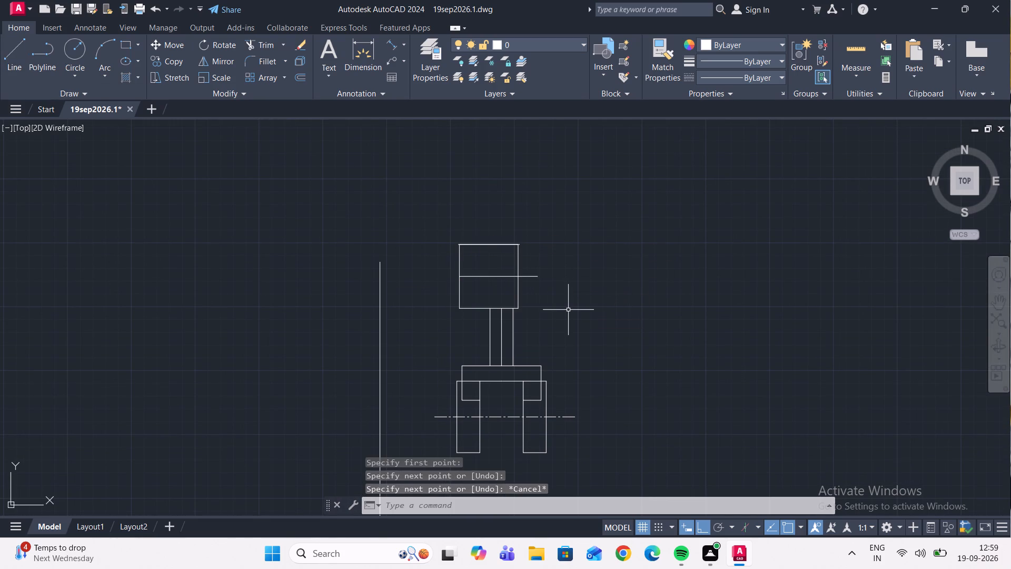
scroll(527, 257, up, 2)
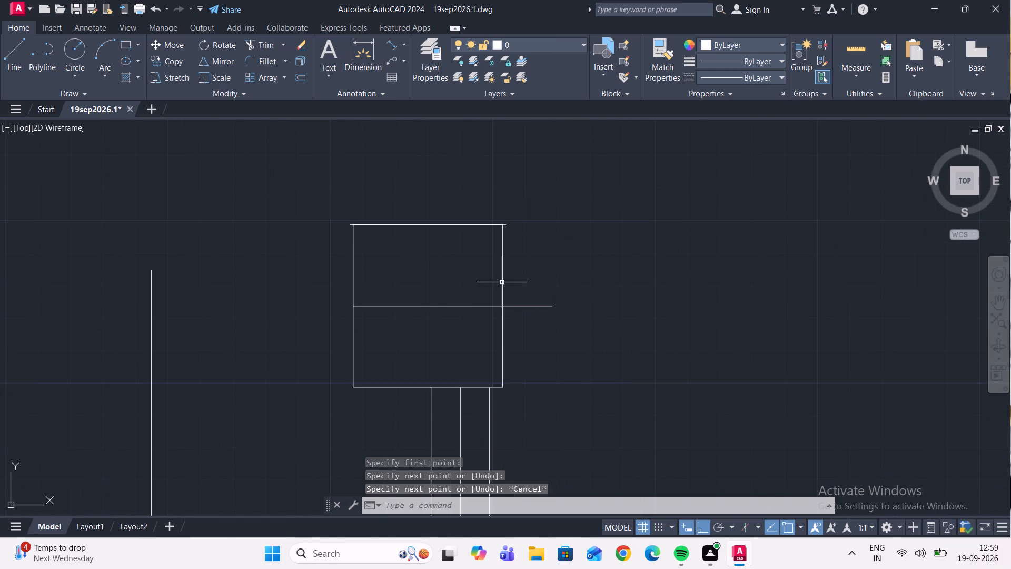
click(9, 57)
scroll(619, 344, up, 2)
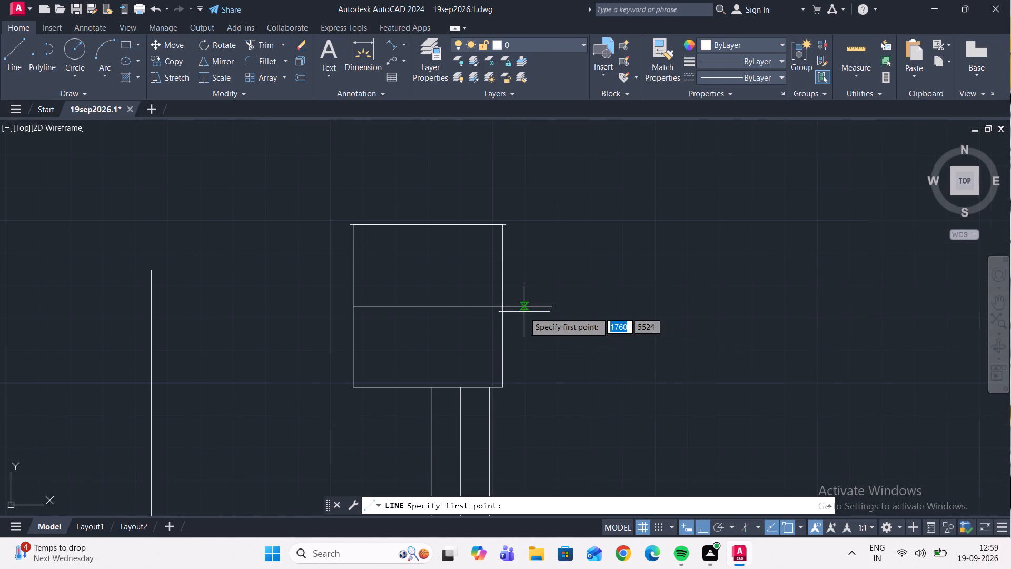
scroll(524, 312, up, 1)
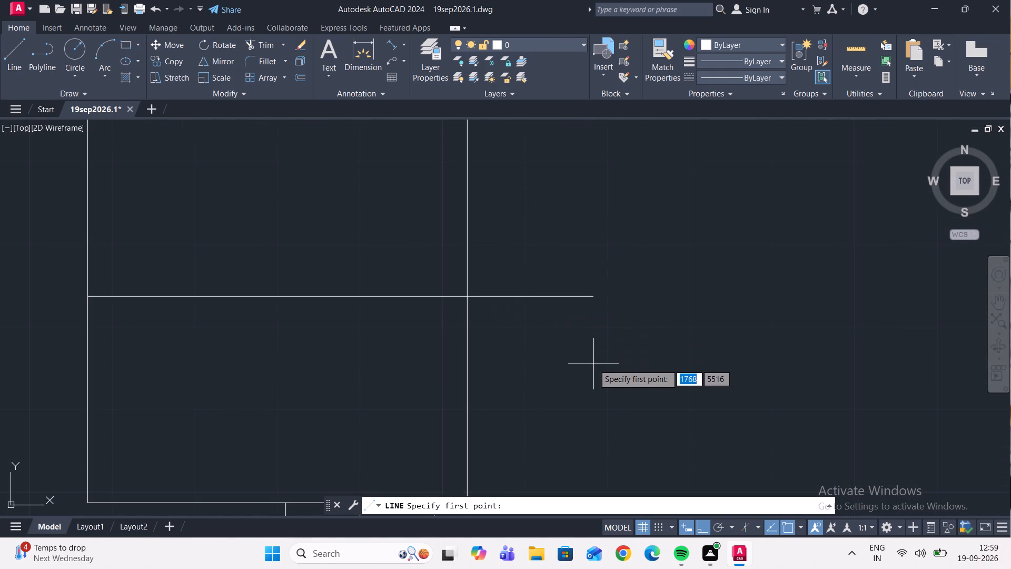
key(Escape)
Copy the horizontal line at the boss's mid-height upward at distances of 36 and 18.
click(607, 308)
click(561, 269)
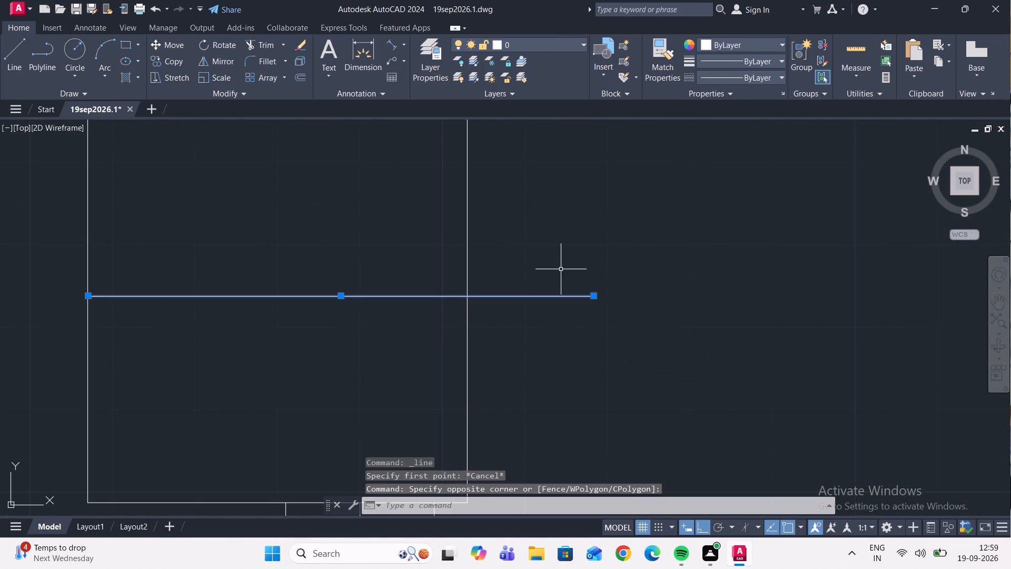
click(182, 65)
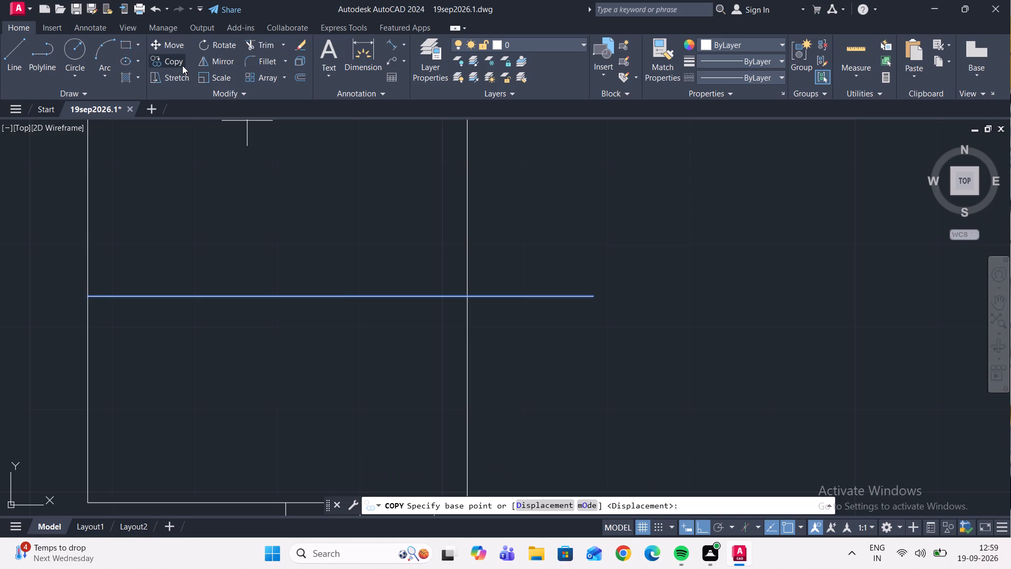
click(467, 296)
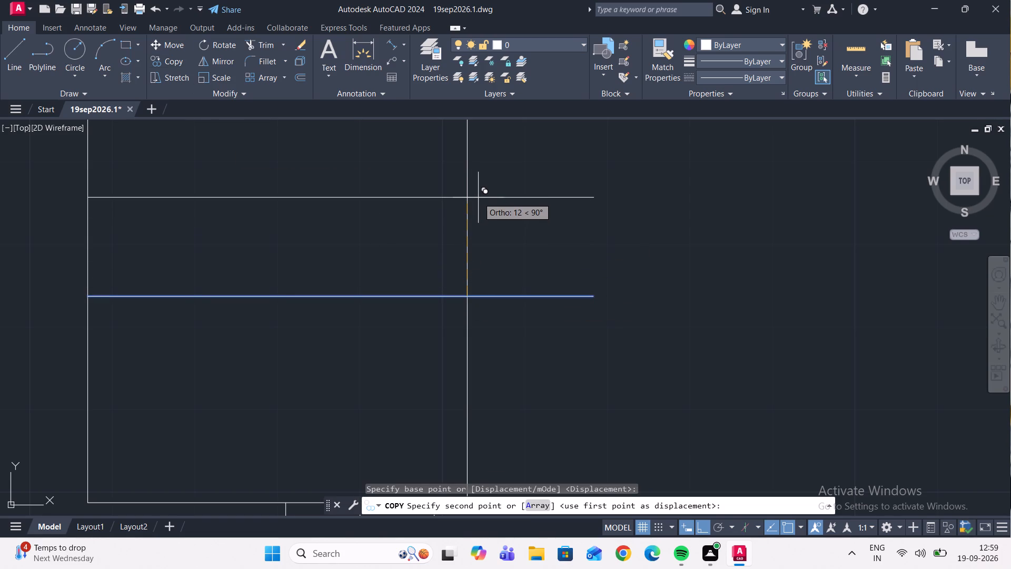
text(36)
key(Return)
scroll(478, 198, down, 2)
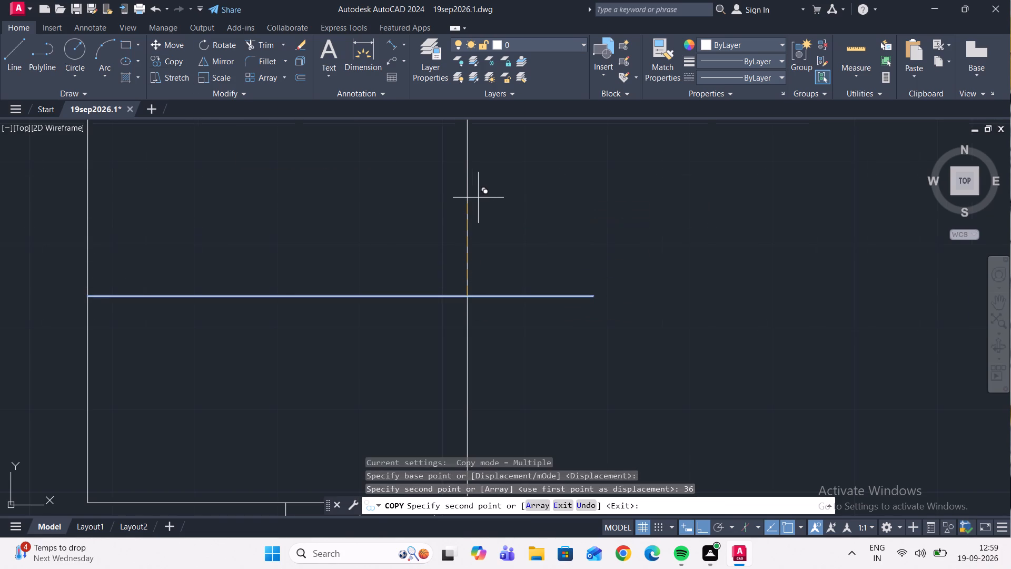
scroll(444, 243, down, 3)
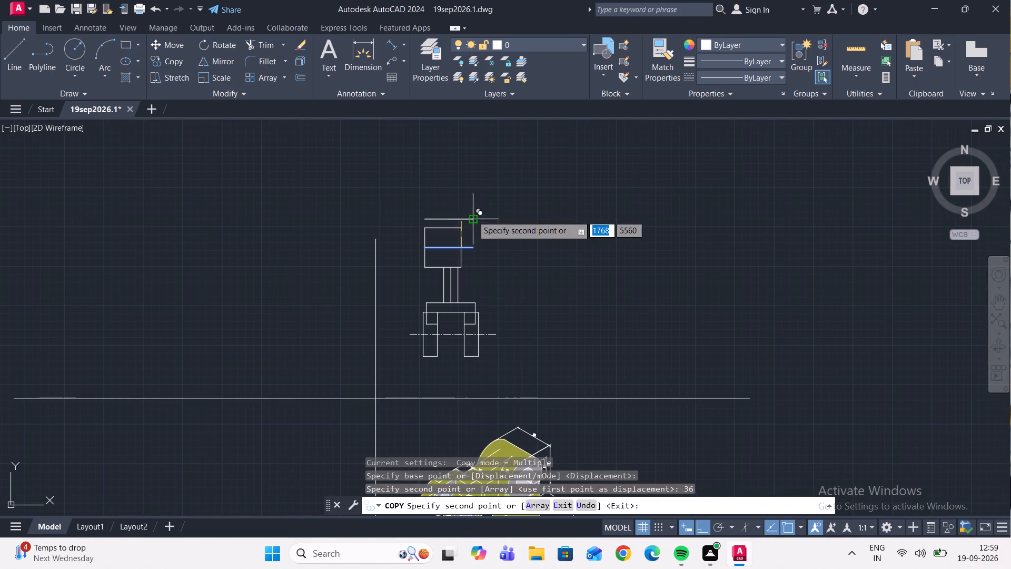
scroll(450, 236, up, 2)
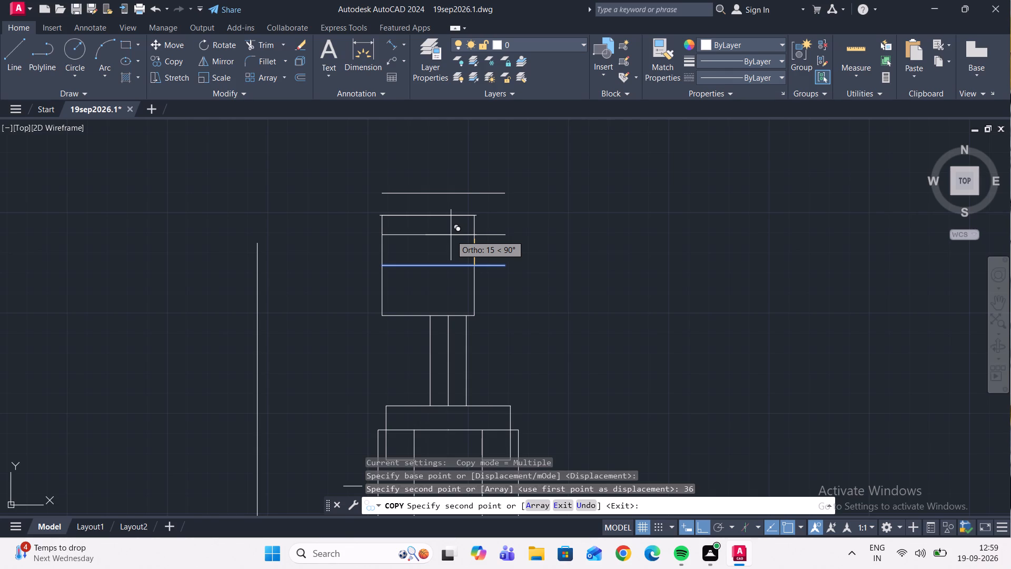
text(18)
key(Return)
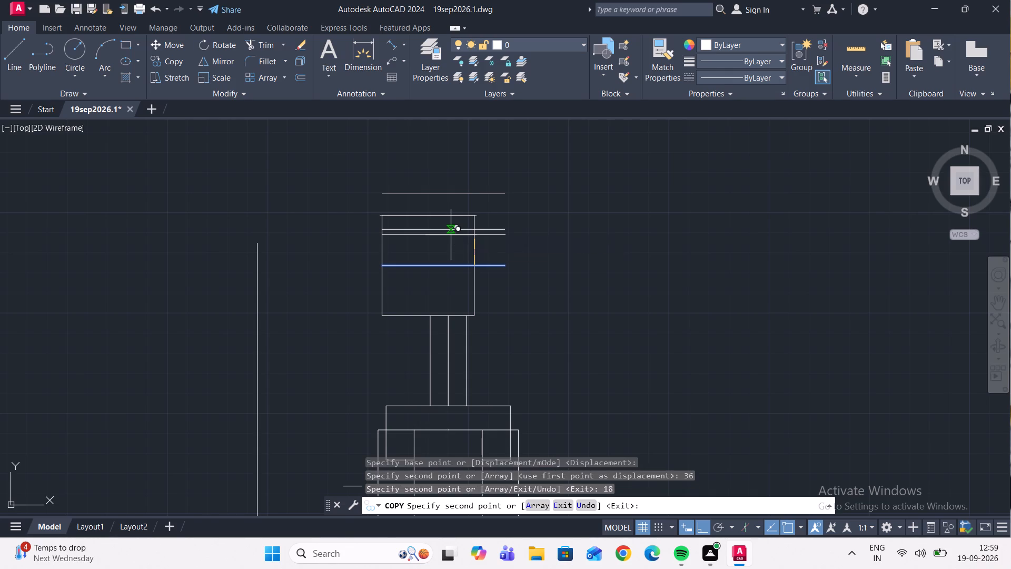
key(Escape)
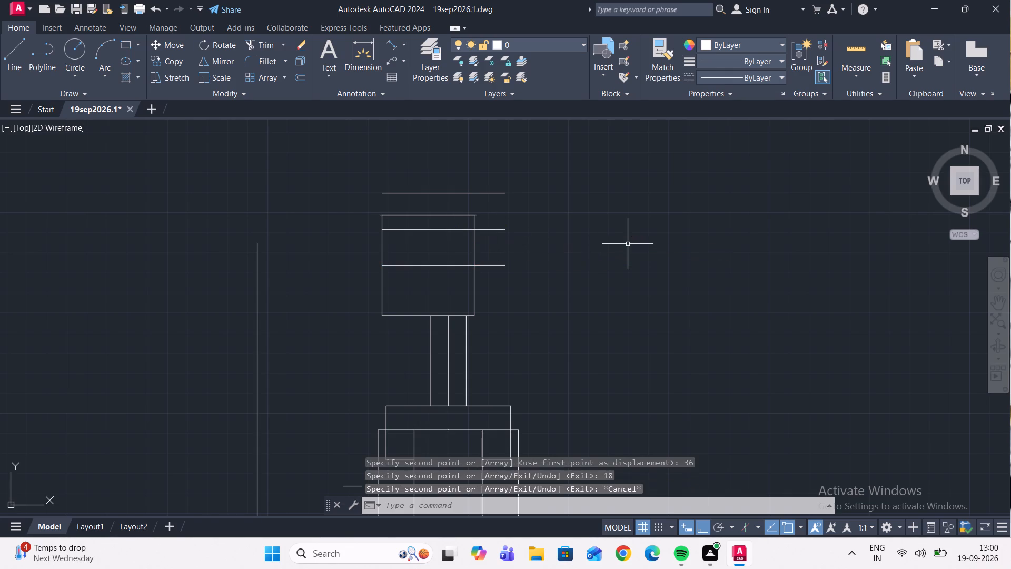
Erase the line copy placed 36 above the boss's mid-height line.
scroll(455, 211, up, 2)
drag(565, 375, 566, 367)
click(718, 349)
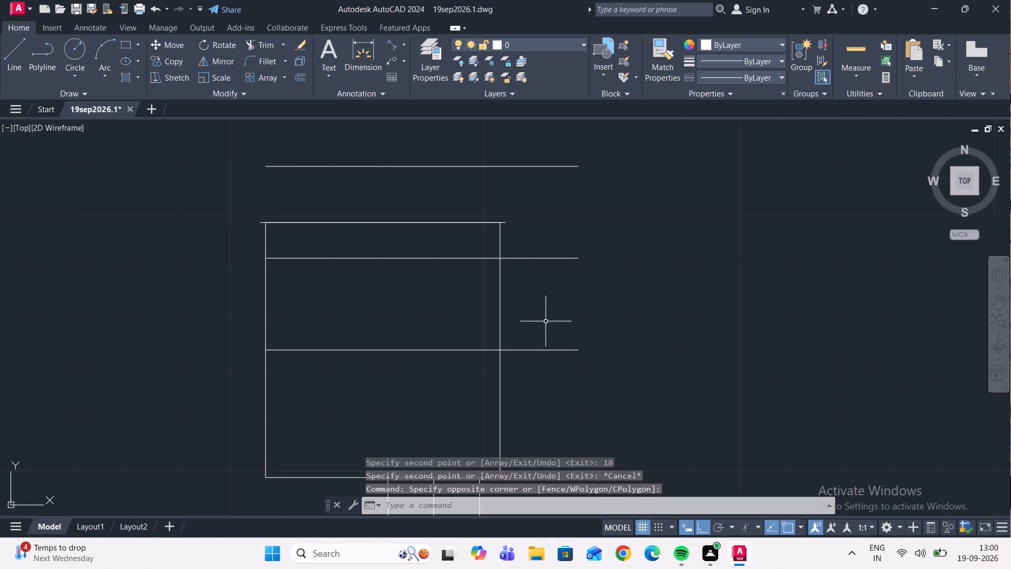
drag(538, 180, 539, 174)
click(488, 140)
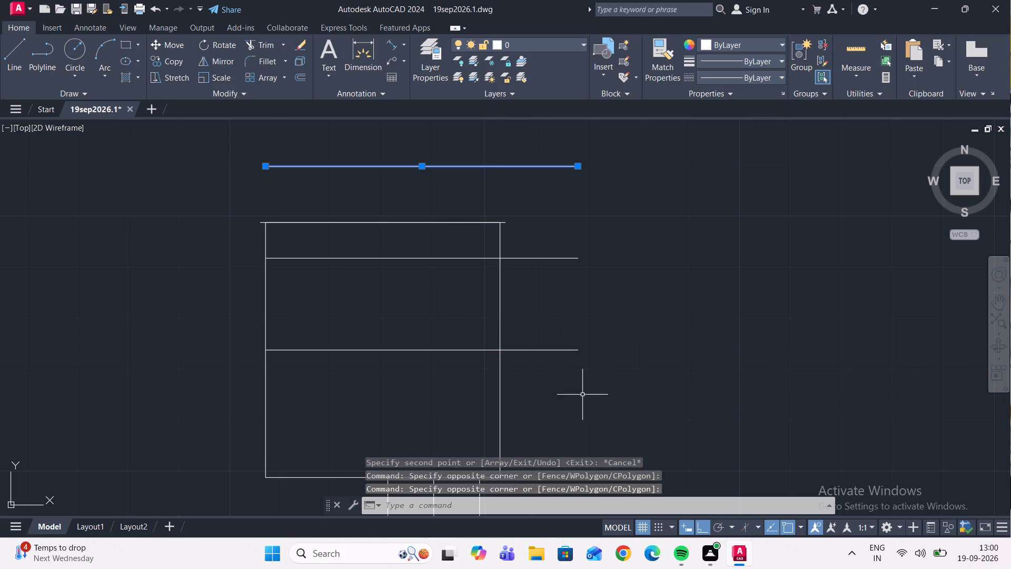
right_click(618, 201)
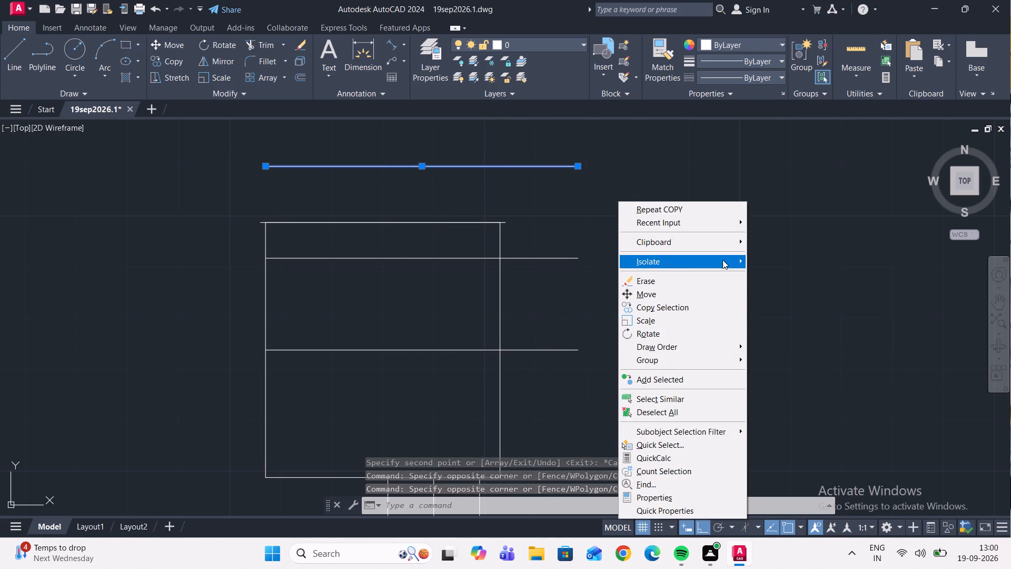
click(674, 277)
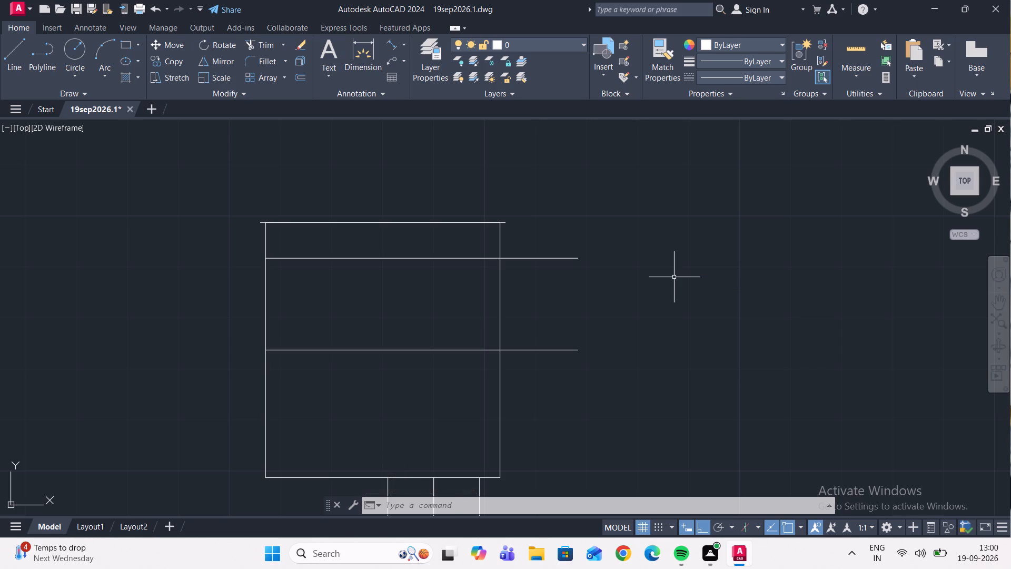
Move the 48-wide line from the boss's top edge down onto the line copy 18 above mid-height.
scroll(536, 288, up, 1)
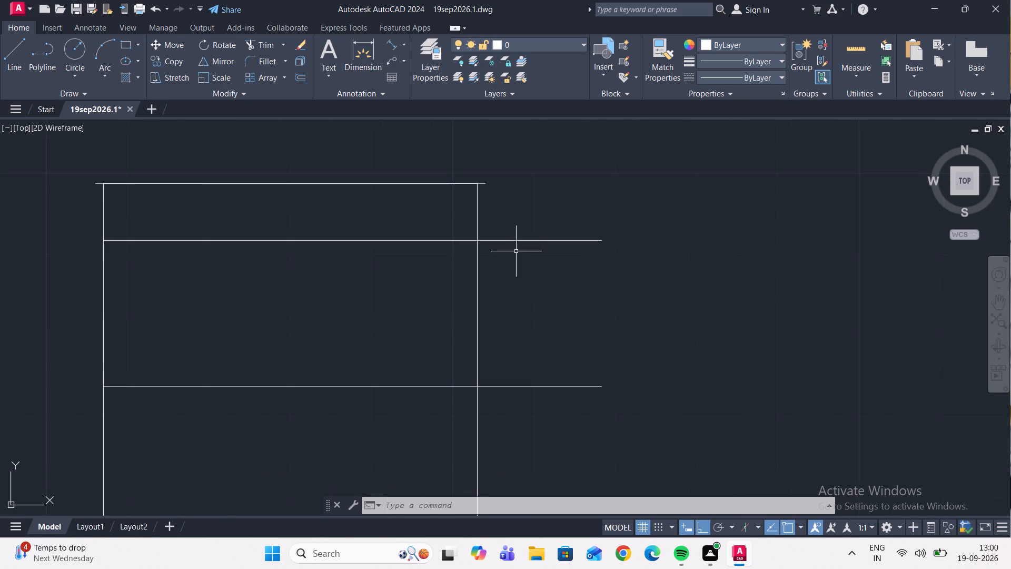
scroll(483, 238, up, 1)
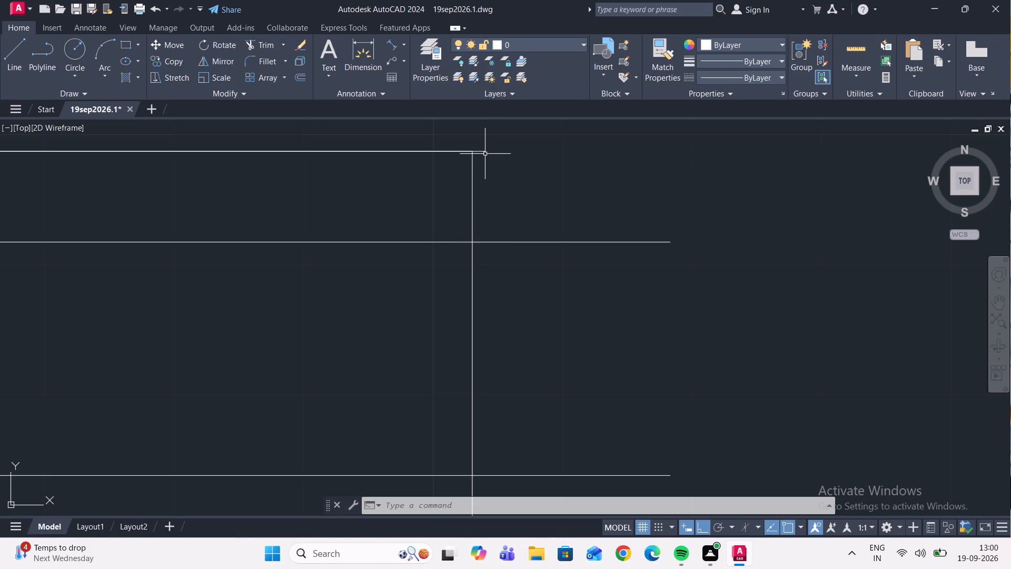
click(484, 152)
scroll(575, 183, down, 3)
scroll(485, 195, up, 3)
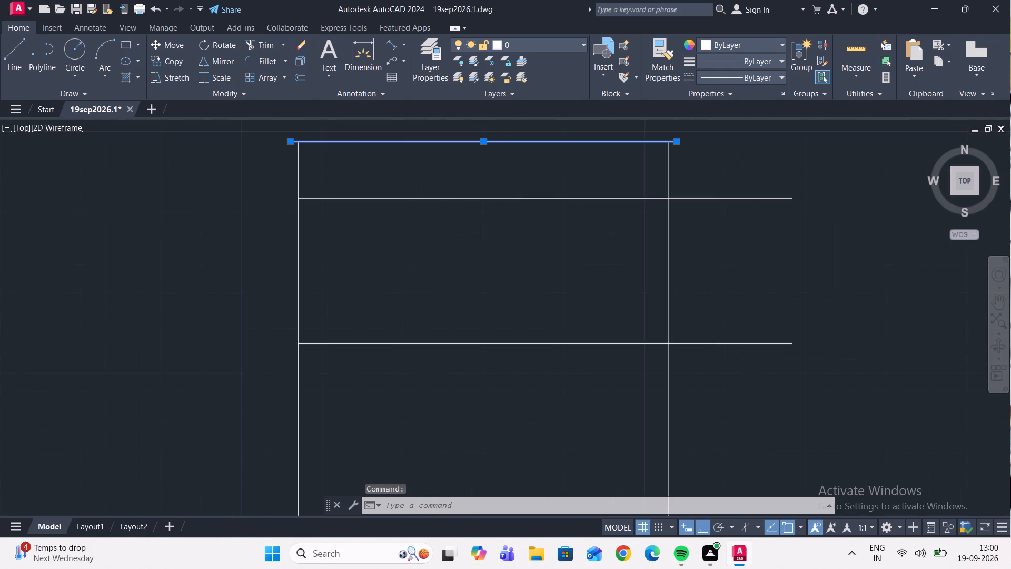
scroll(286, 169, down, 2)
scroll(232, 154, up, 3)
scroll(392, 234, down, 3)
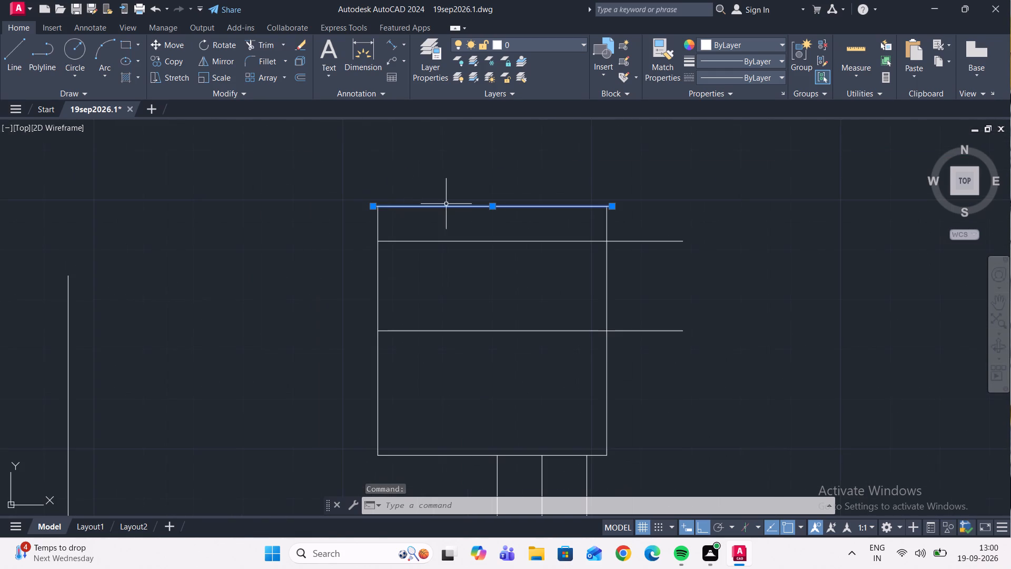
click(172, 38)
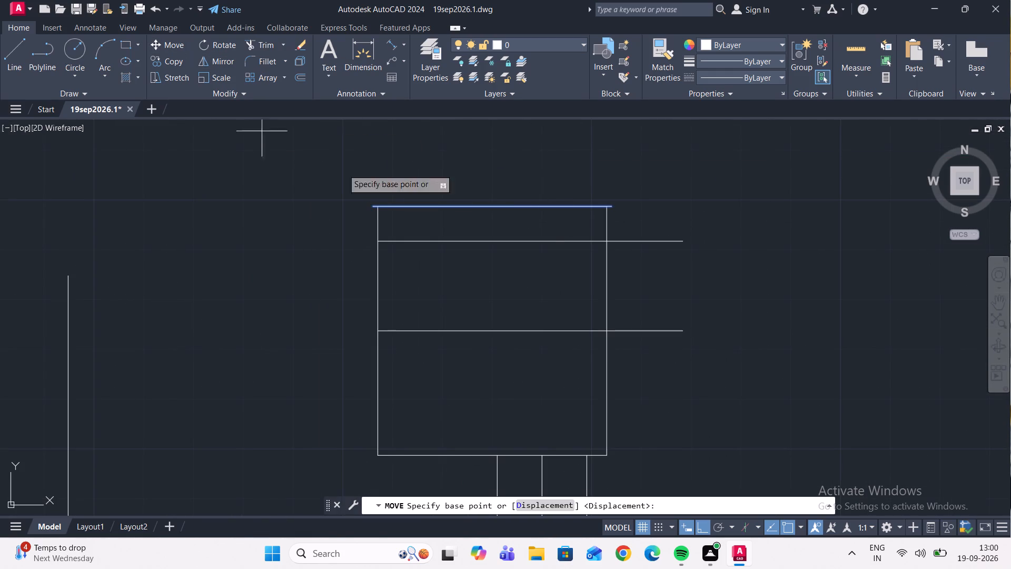
scroll(555, 240, down, 1)
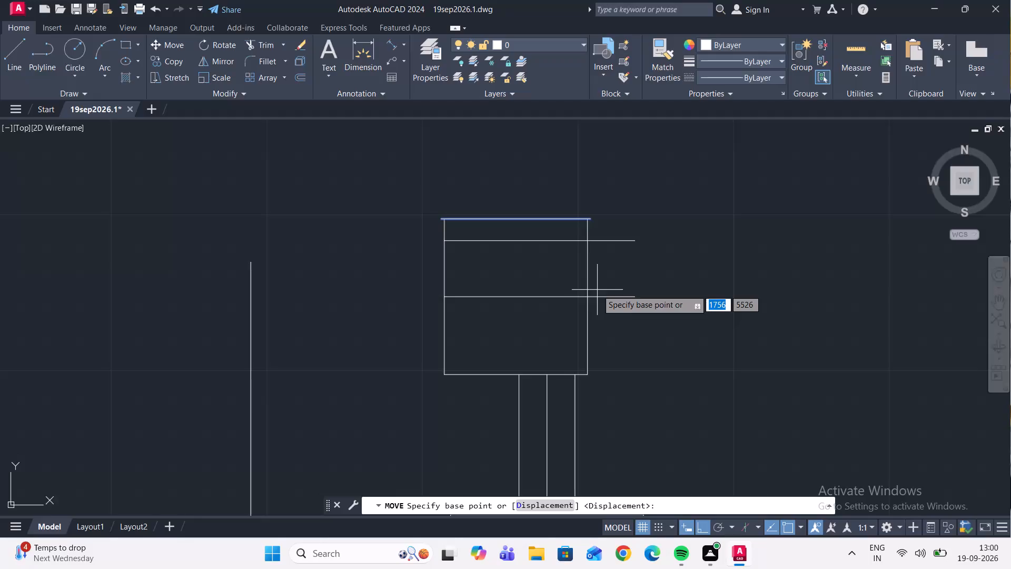
middle_drag(594, 290, 478, 258)
scroll(473, 193, up, 3)
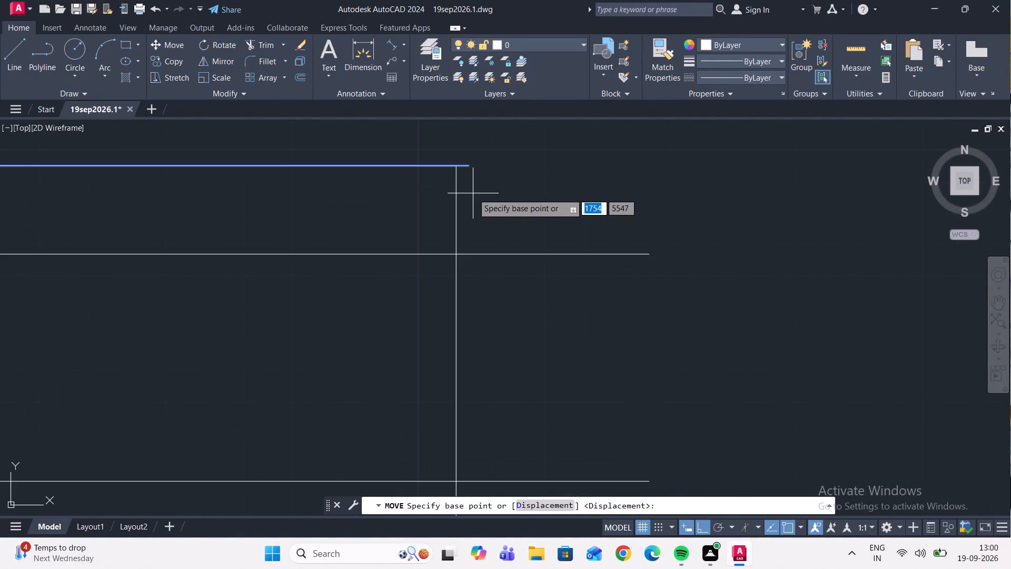
middle_drag(464, 181, 465, 238)
scroll(462, 218, up, 2)
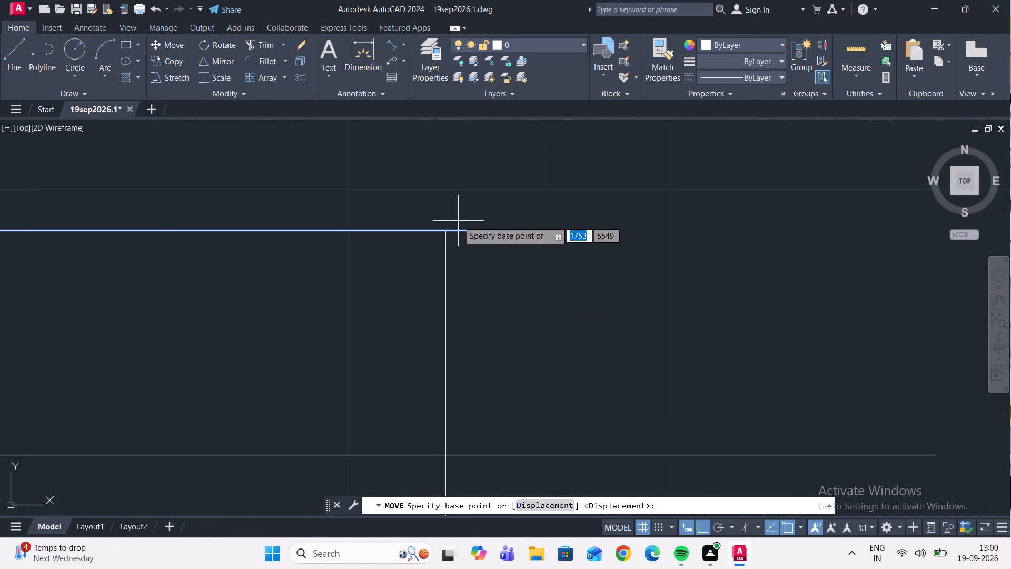
click(448, 228)
scroll(460, 232, down, 4)
scroll(460, 271, up, 1)
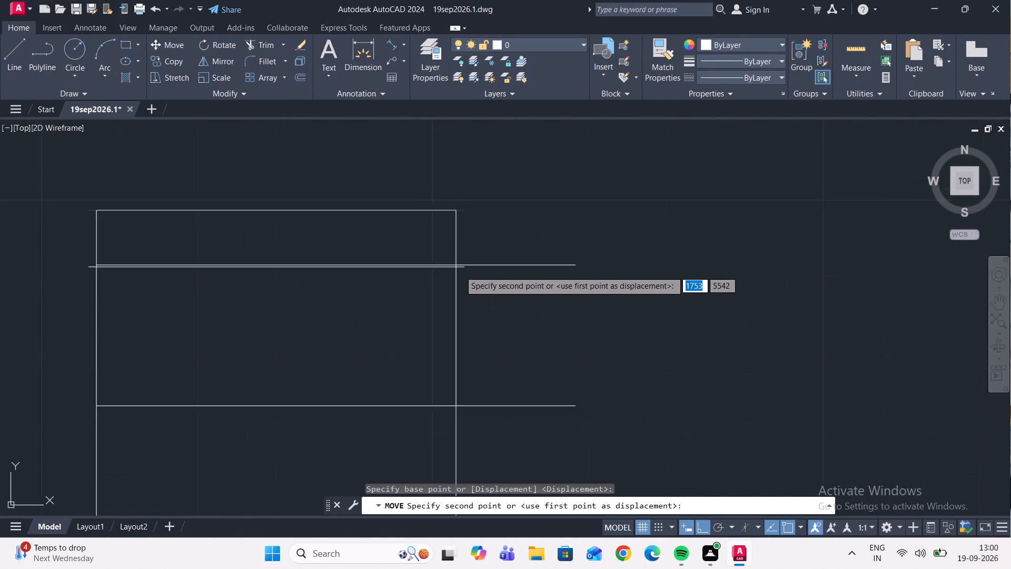
scroll(460, 271, up, 2)
click(445, 256)
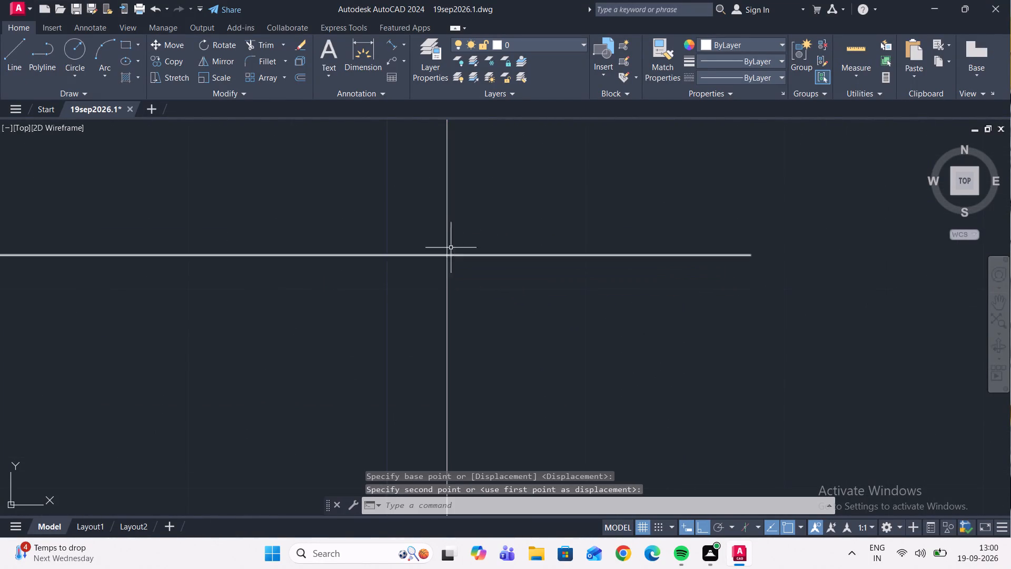
key(Escape)
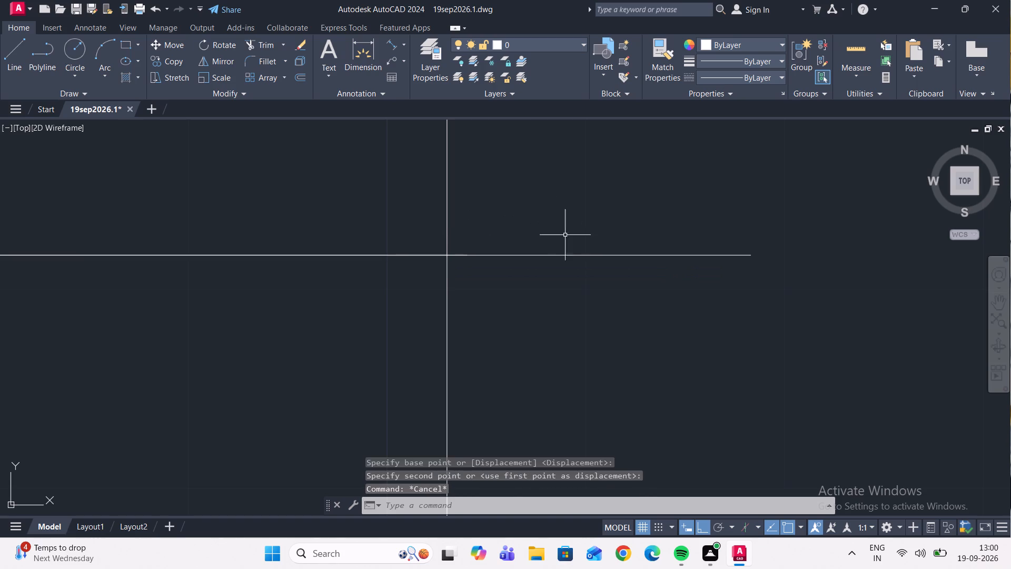
Erase the long line copy placed 18 above the boss's mid-height line.
click(570, 256)
key(Delete)
ctrl+scroll(570, 256, down, 2)
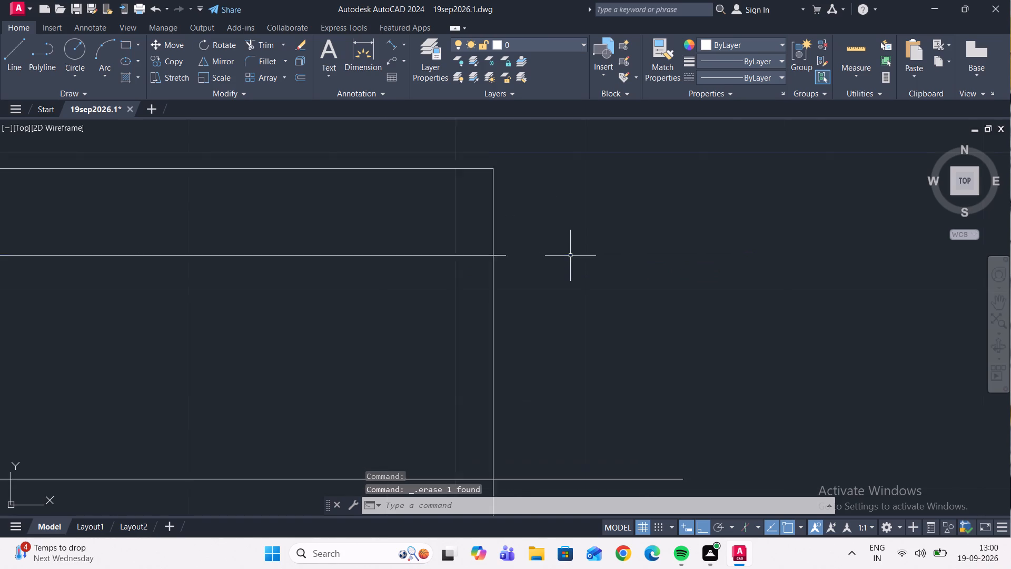
Examine the isometric view for the forked arm's height, width and lug dimensions.
ctrl+scroll(570, 256, down, 9)
scroll(546, 288, up, 3)
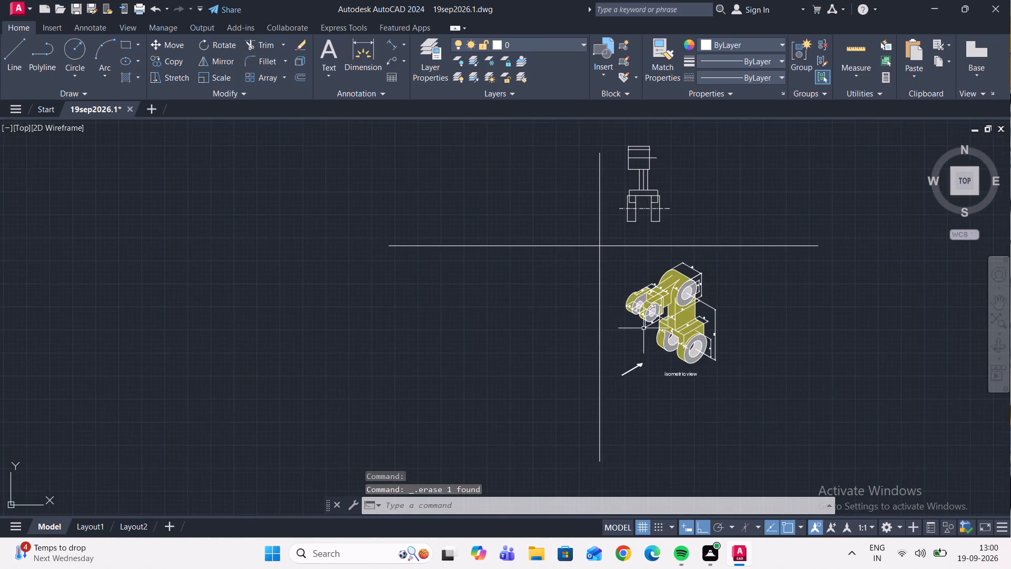
scroll(641, 328, up, 3)
scroll(691, 307, down, 1)
middle_drag(559, 335, 503, 345)
middle_drag(681, 348, 475, 364)
scroll(519, 342, up, 2)
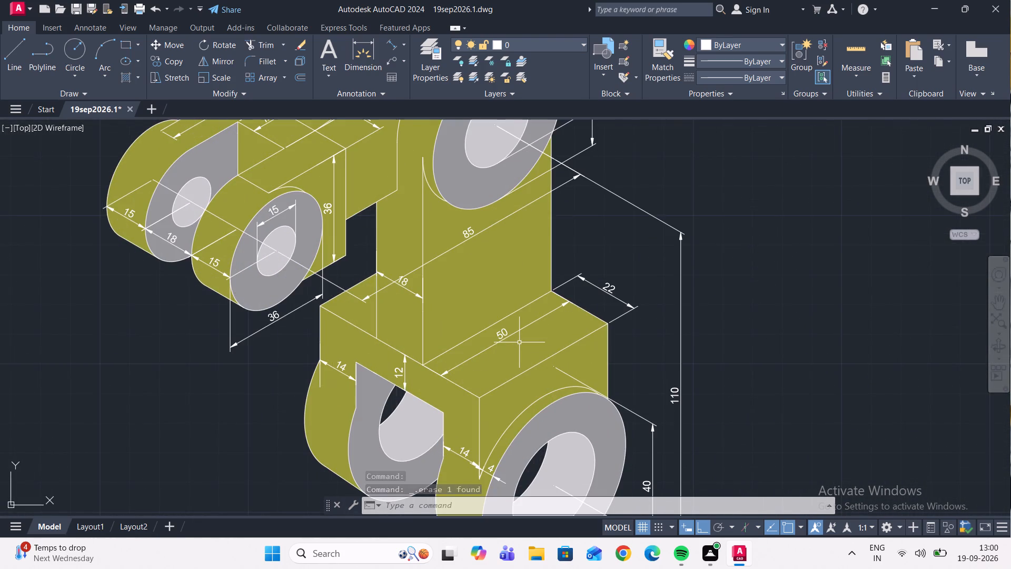
scroll(519, 342, down, 1)
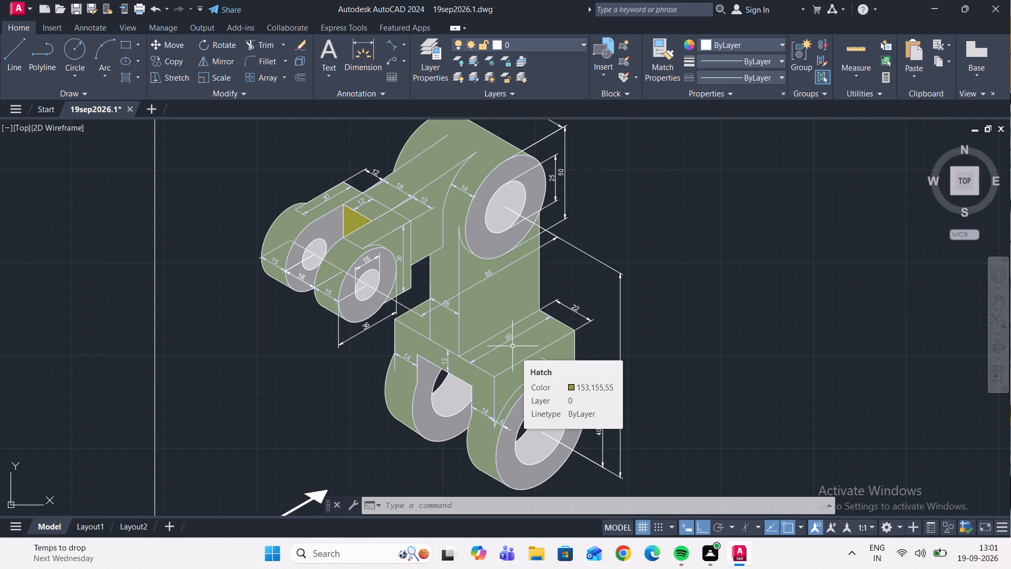
scroll(522, 307, down, 3)
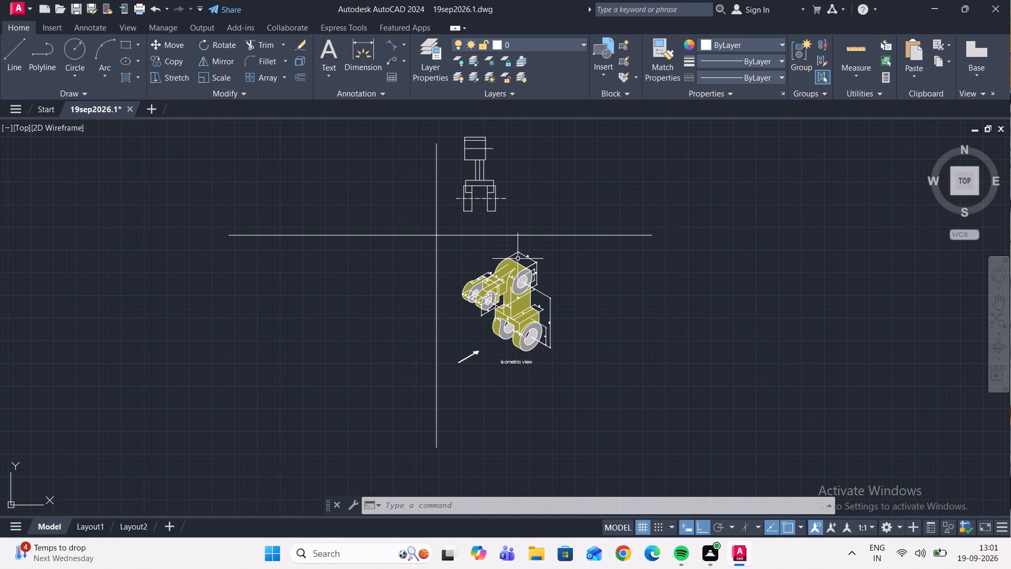
key(Escape)
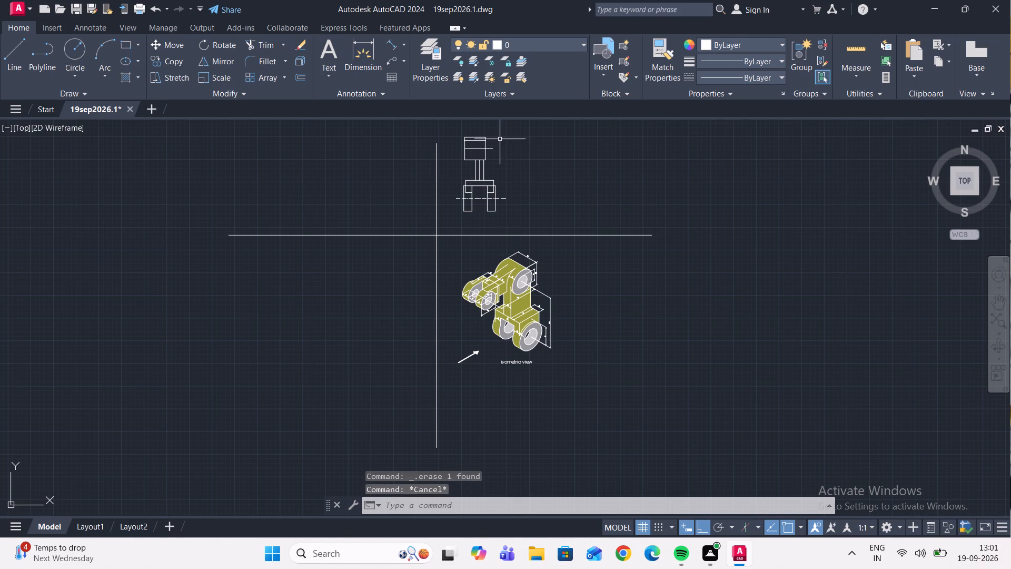
Complete the arm's rectangle with lines from the 48-wide line's left end: 36 down, 48 across and back up to its right end.
scroll(496, 141, up, 2)
middle_drag(467, 148, 519, 214)
scroll(521, 217, up, 1)
scroll(438, 198, down, 1)
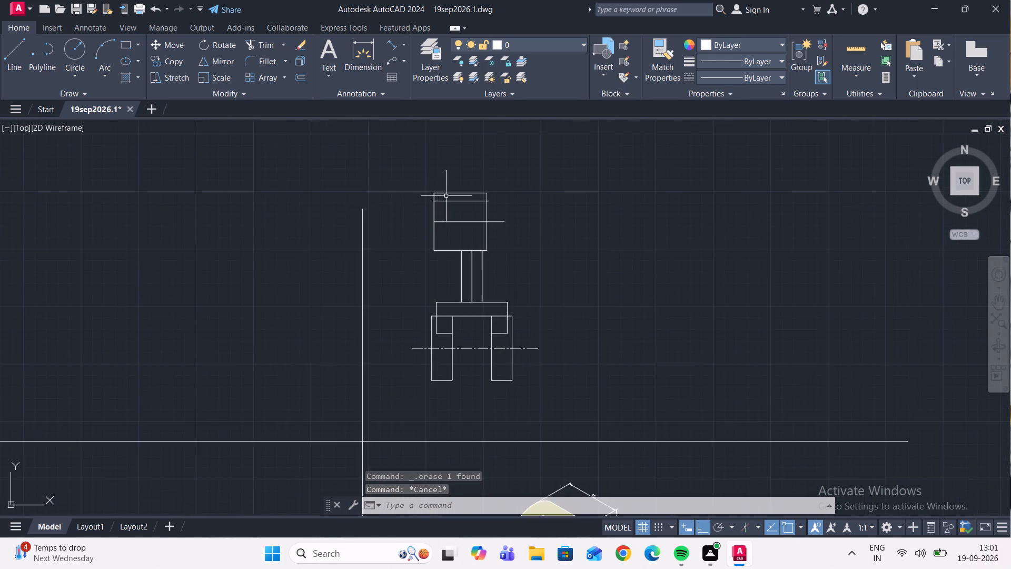
scroll(454, 195, up, 3)
scroll(382, 225, up, 2)
click(23, 56)
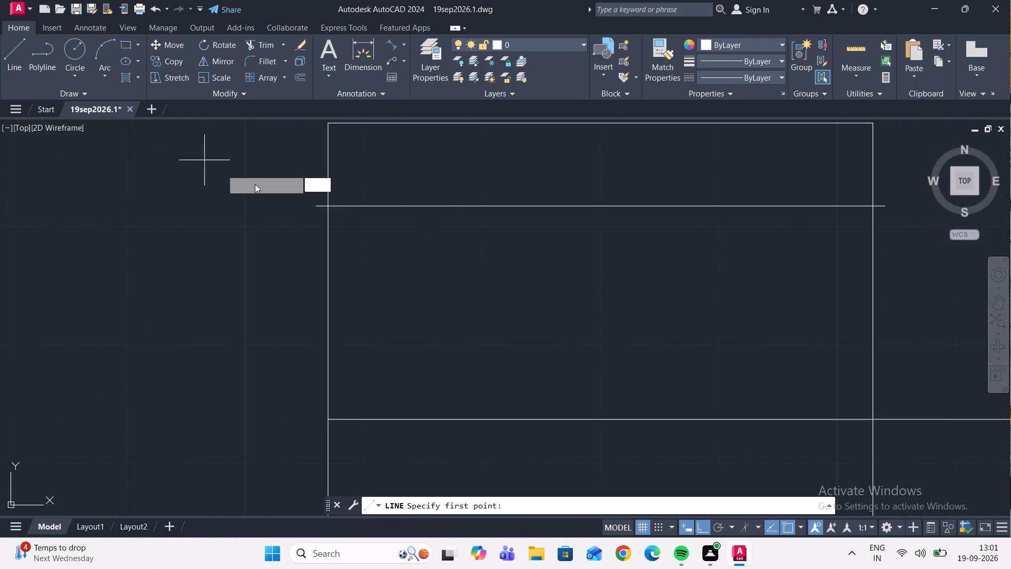
click(321, 208)
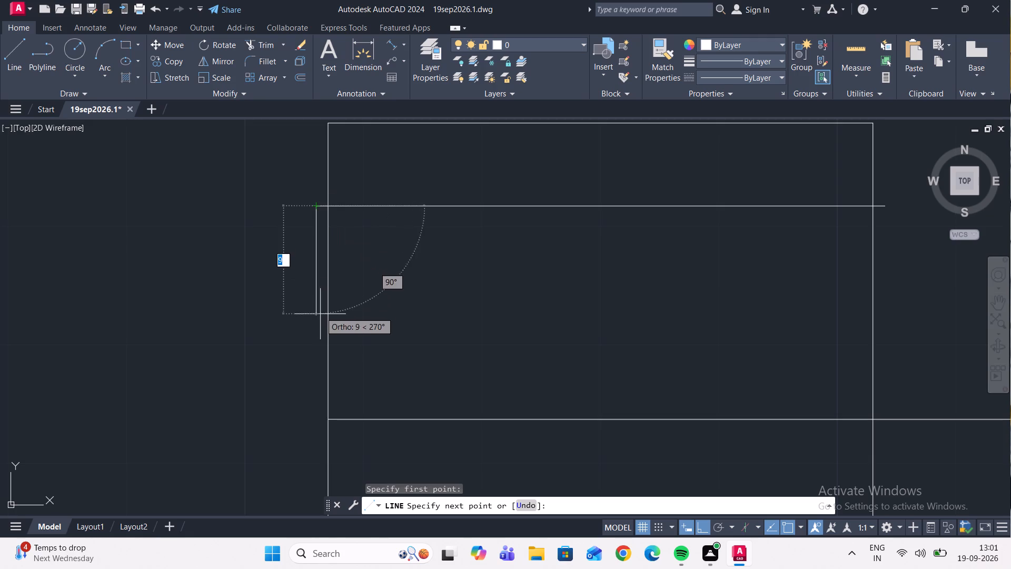
scroll(279, 236, down, 4)
scroll(282, 285, up, 4)
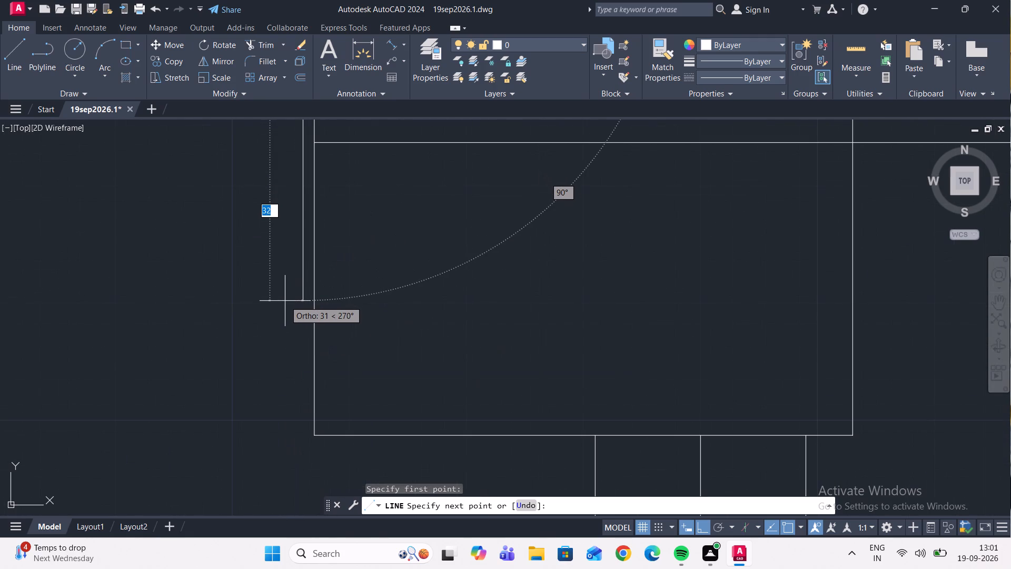
text(36)
key(Return)
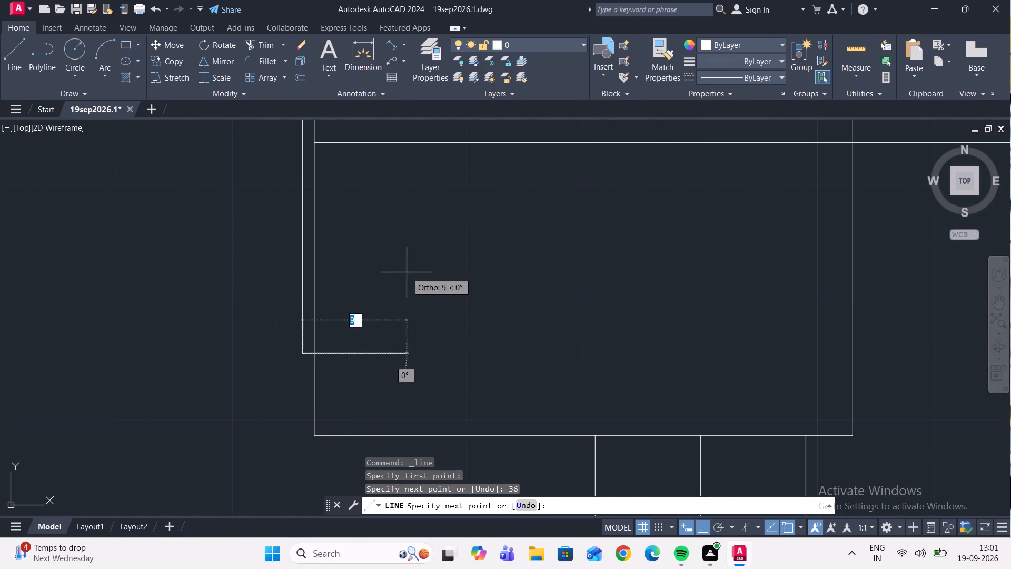
scroll(622, 287, down, 2)
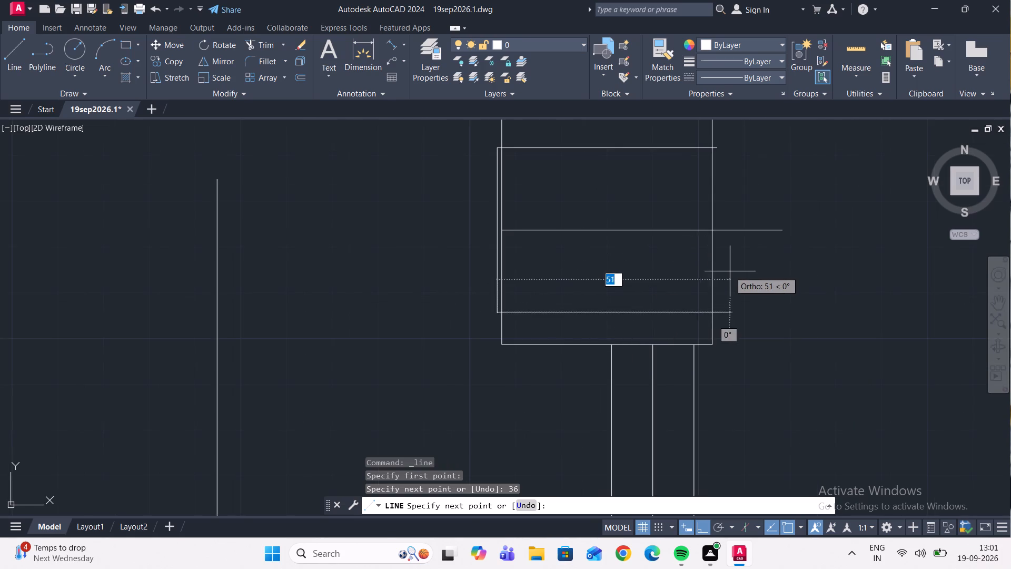
scroll(730, 271, up, 2)
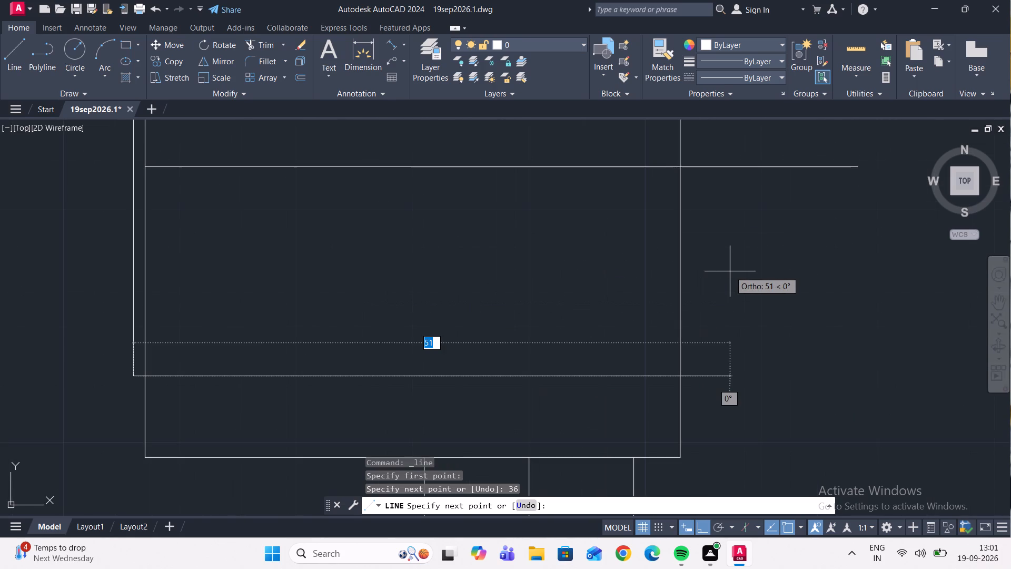
text(48)
key(Return)
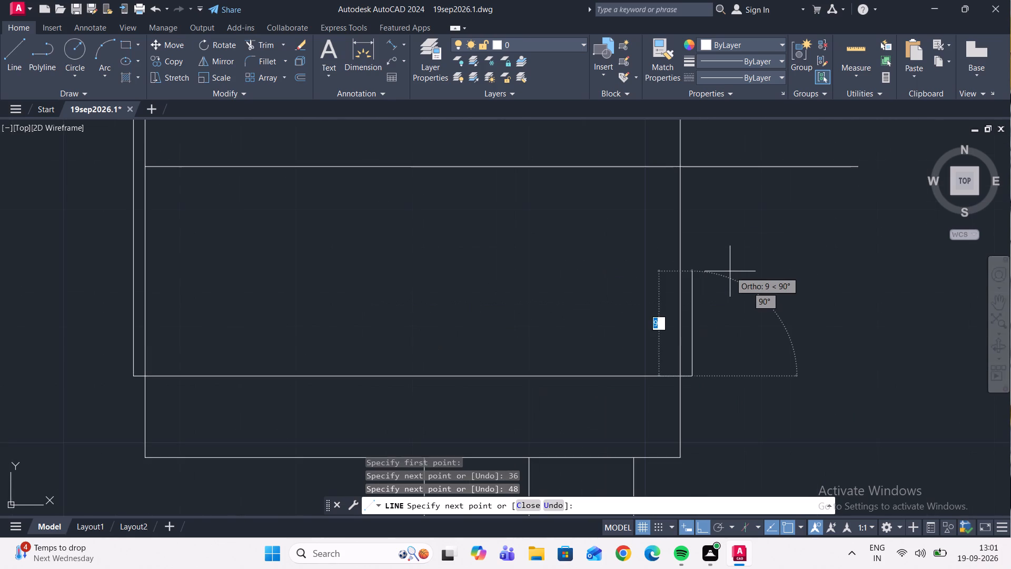
scroll(730, 271, down, 2)
middle_drag(727, 269, 734, 376)
scroll(721, 276, up, 3)
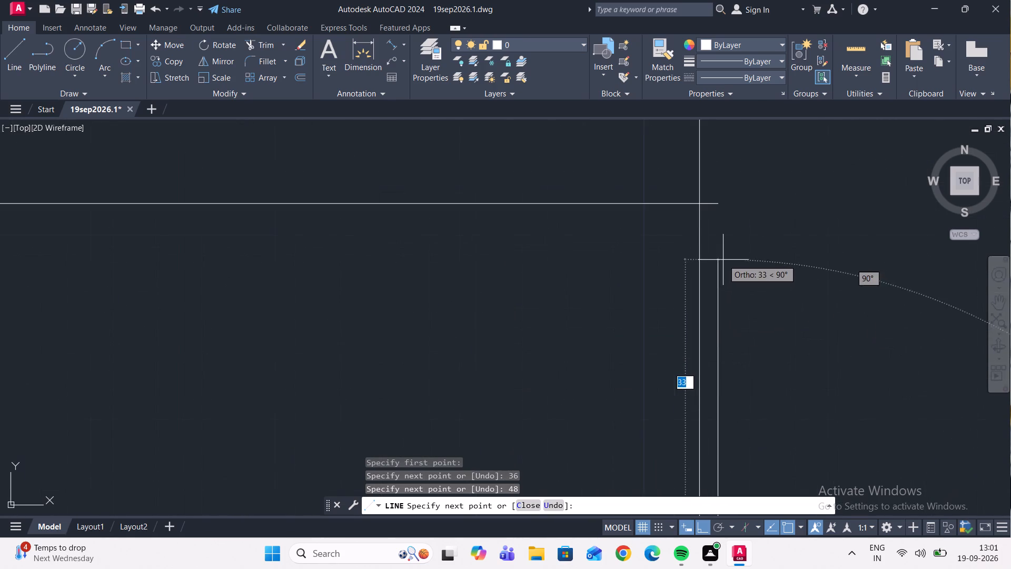
scroll(717, 199, up, 2)
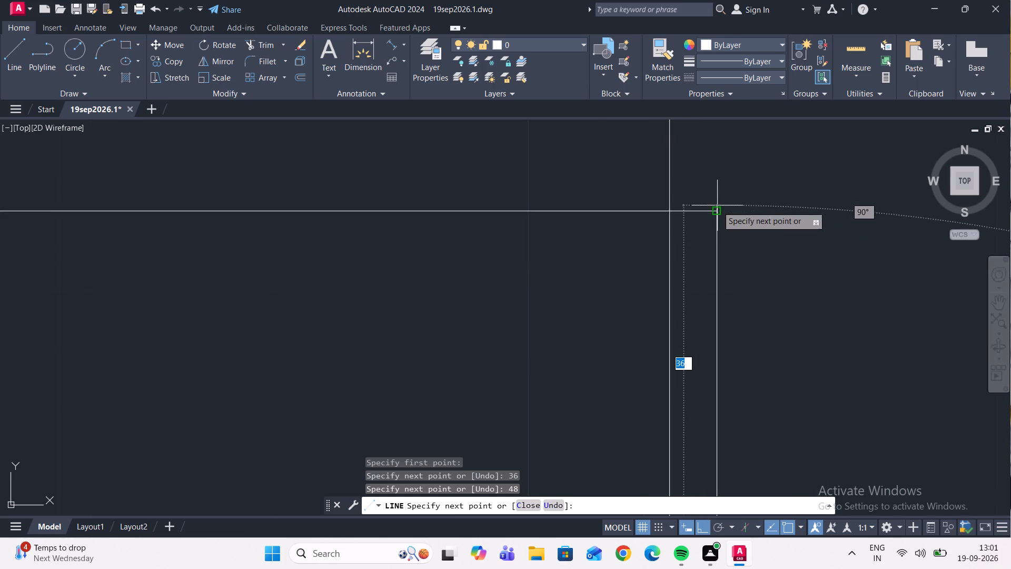
click(717, 208)
key(Escape)
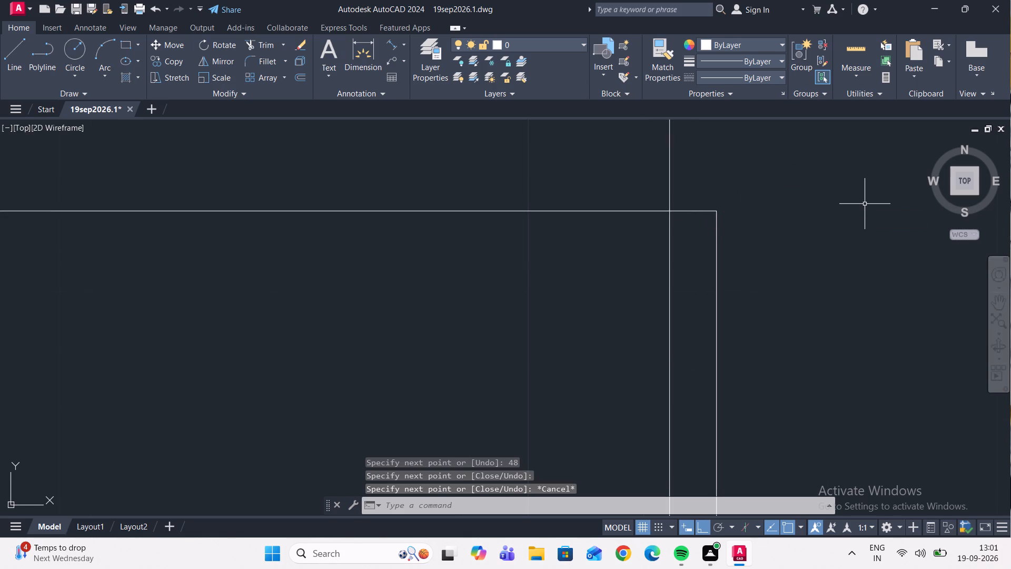
Trim the boss's left edge and mid-height line where they run inside the 48 by 36 arm rectangle.
scroll(849, 196, down, 3)
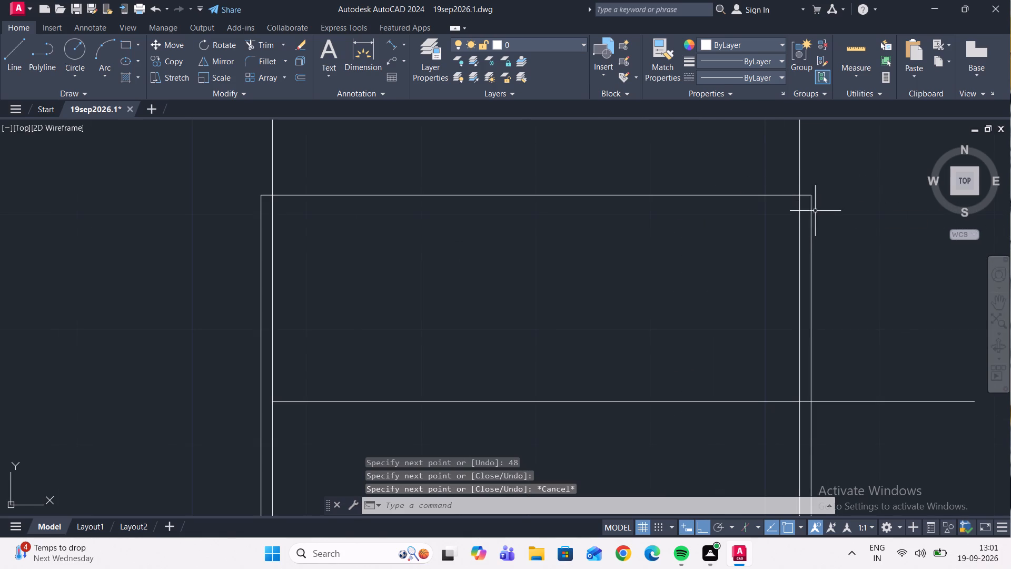
click(267, 48)
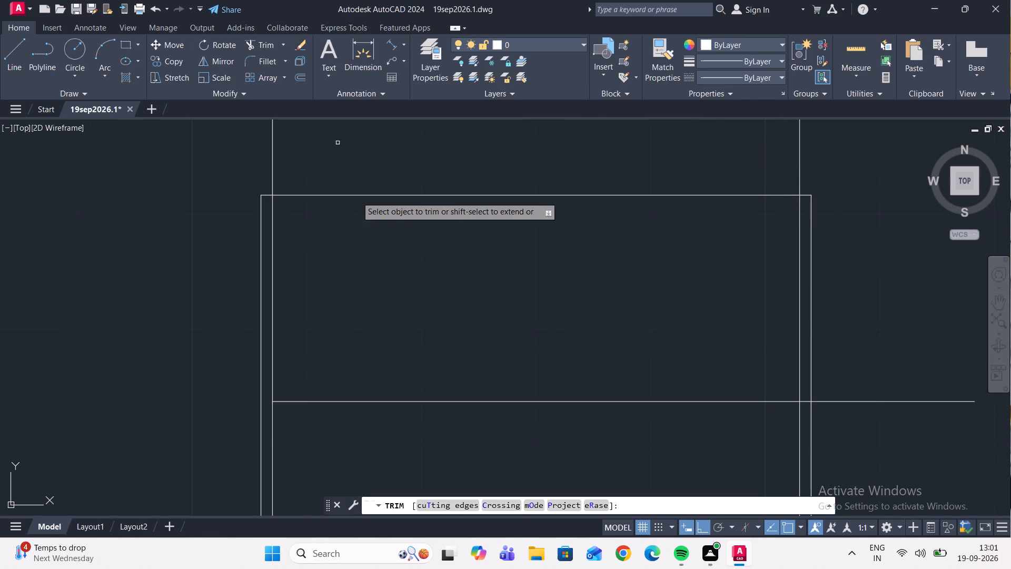
click(273, 237)
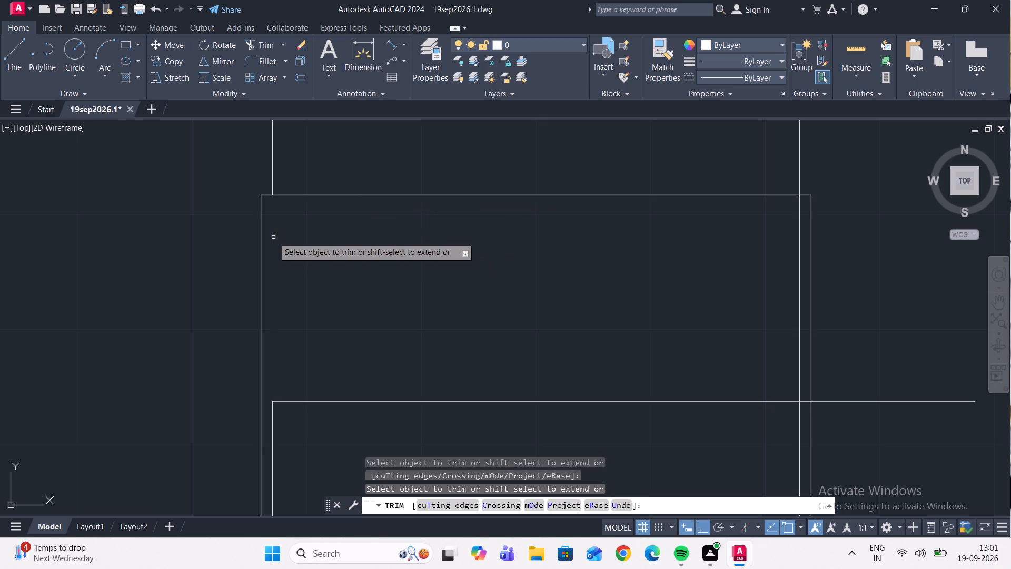
scroll(329, 230, down, 4)
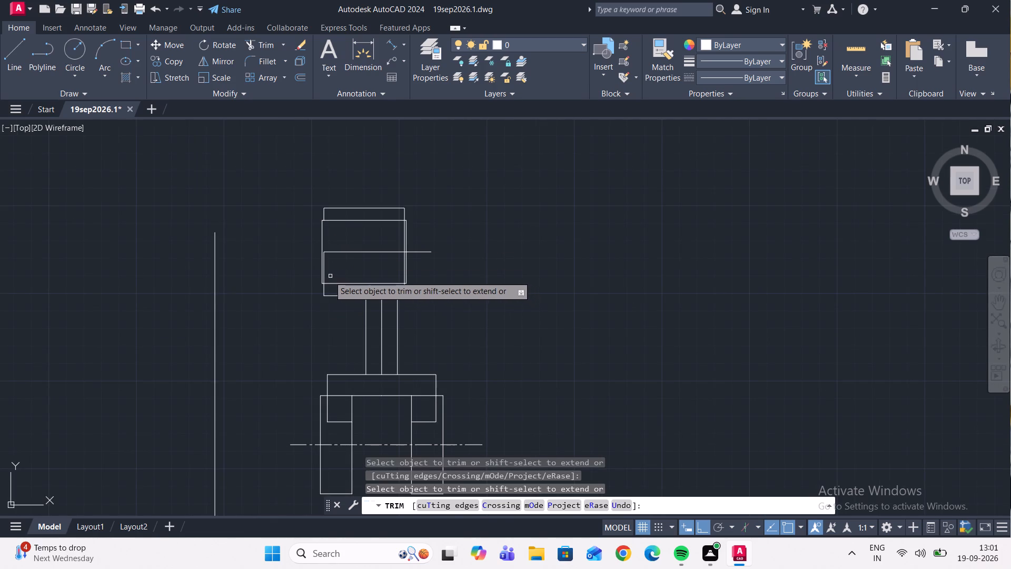
scroll(327, 274, up, 3)
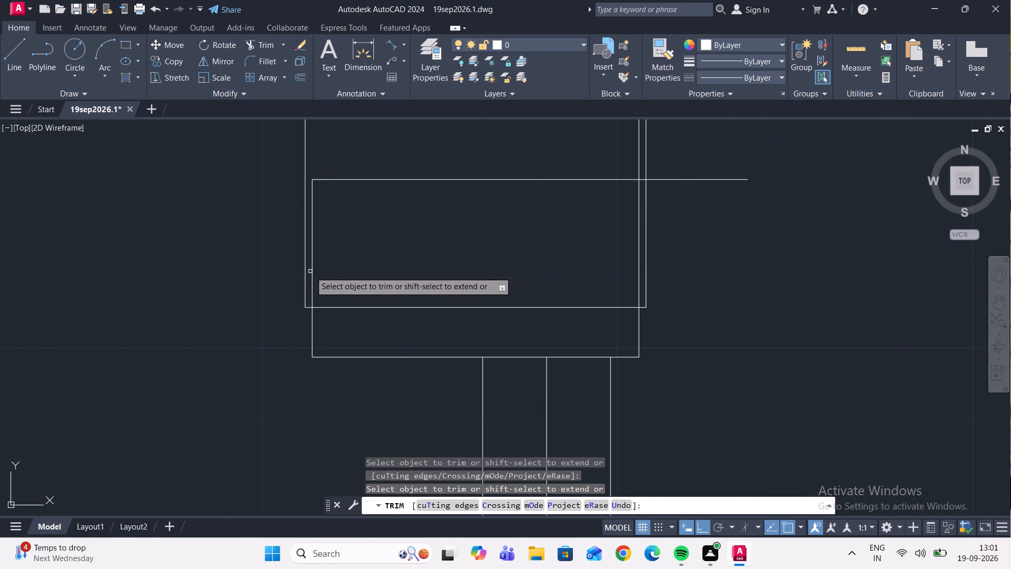
click(311, 268)
click(389, 176)
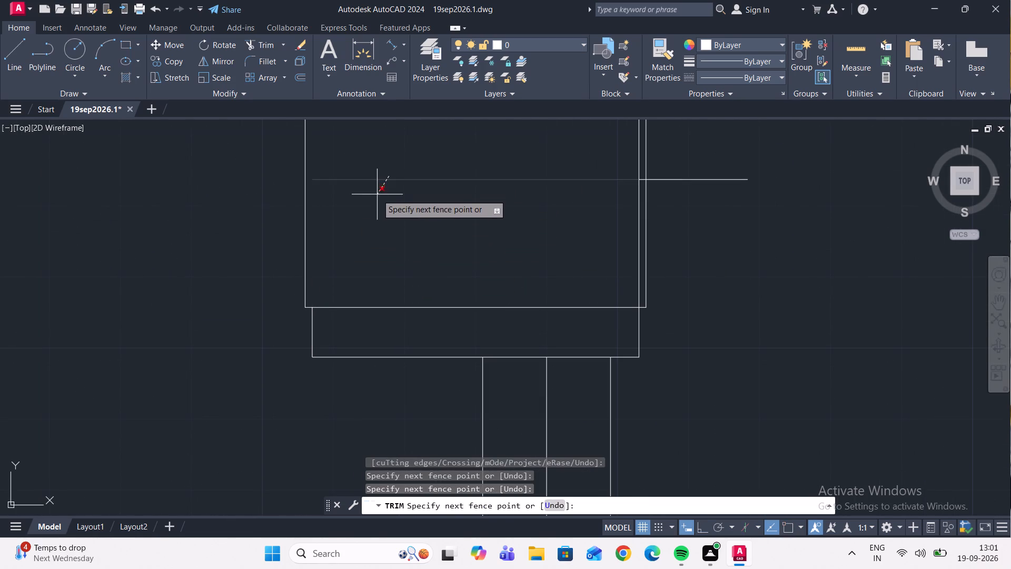
click(377, 194)
Trim the boss's right edge at the arm rectangle and remove the leftover mid-height line beyond the arm's right side.
middle_drag(493, 184, 350, 241)
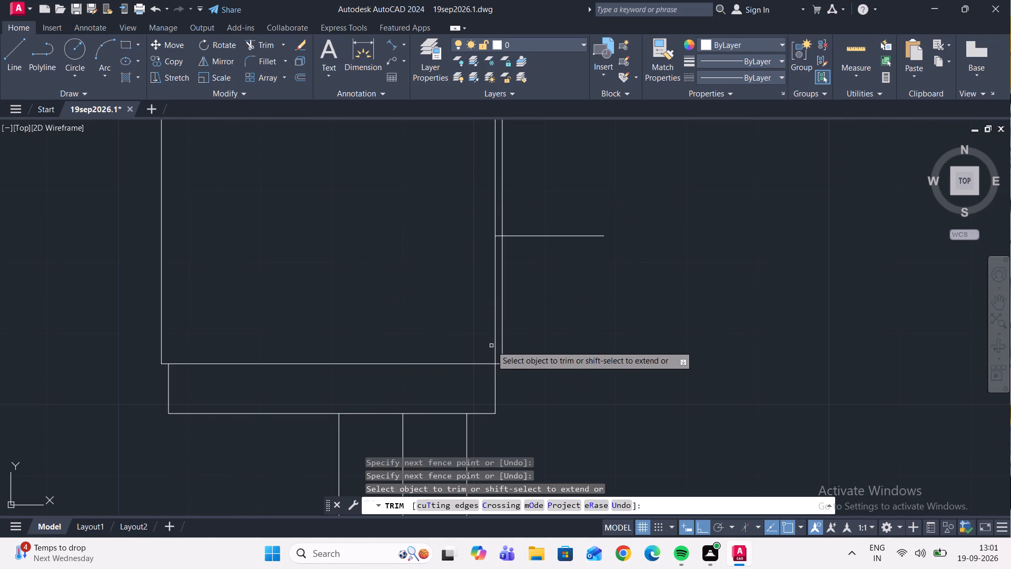
click(494, 340)
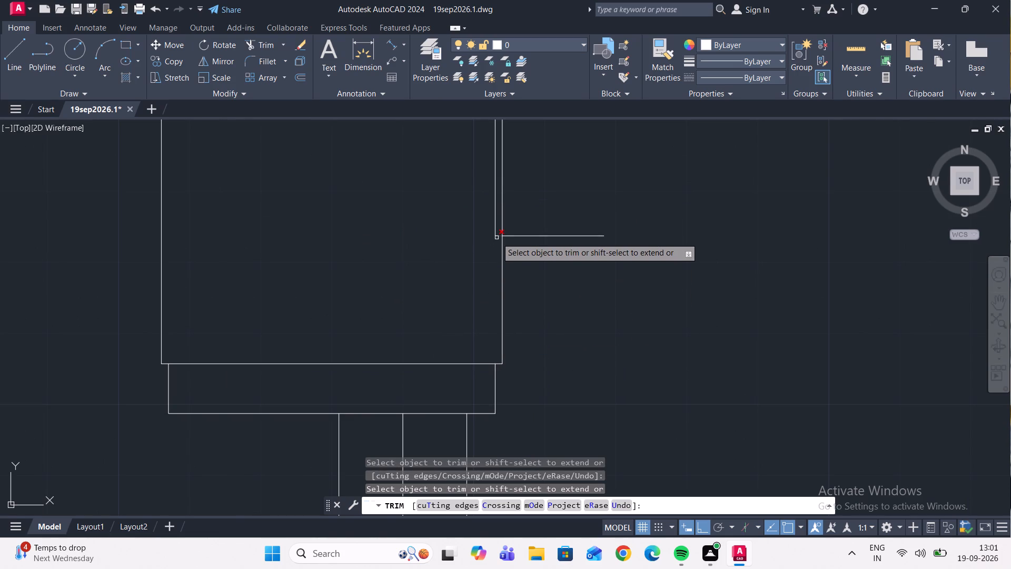
click(497, 237)
click(497, 230)
scroll(391, 290, down, 3)
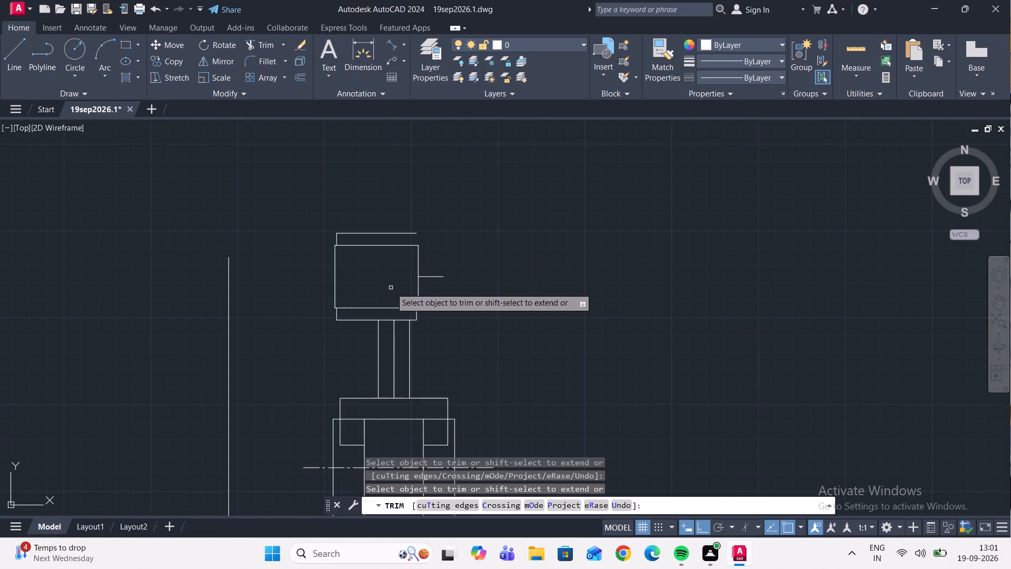
middle_drag(390, 286, 389, 280)
scroll(390, 286, up, 3)
click(536, 243)
scroll(545, 271, down, 3)
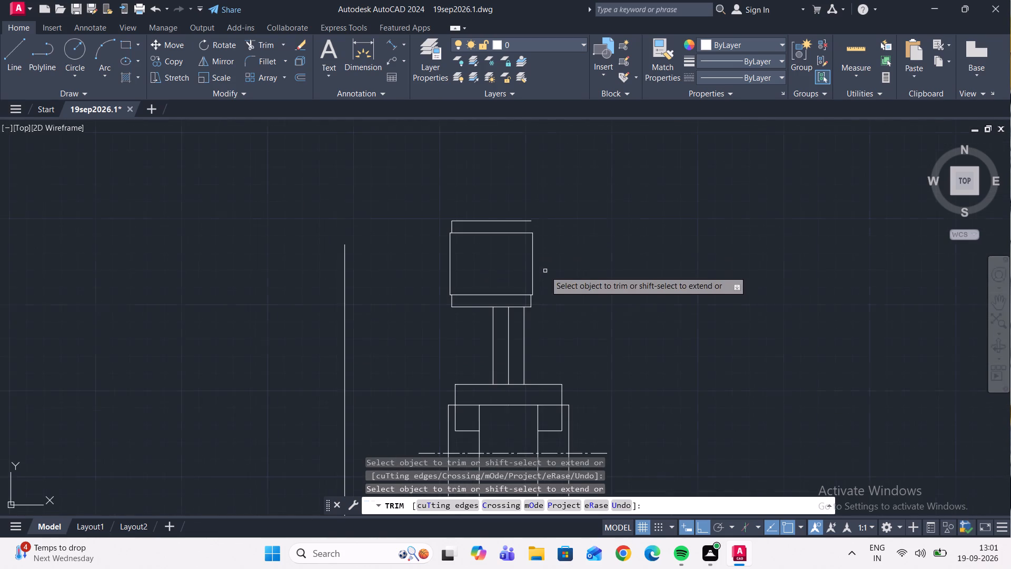
Redraw the boss's right edge down from its top edge's right end and trim it at the arm's top line.
middle_drag(554, 248, 561, 287)
scroll(557, 276, up, 1)
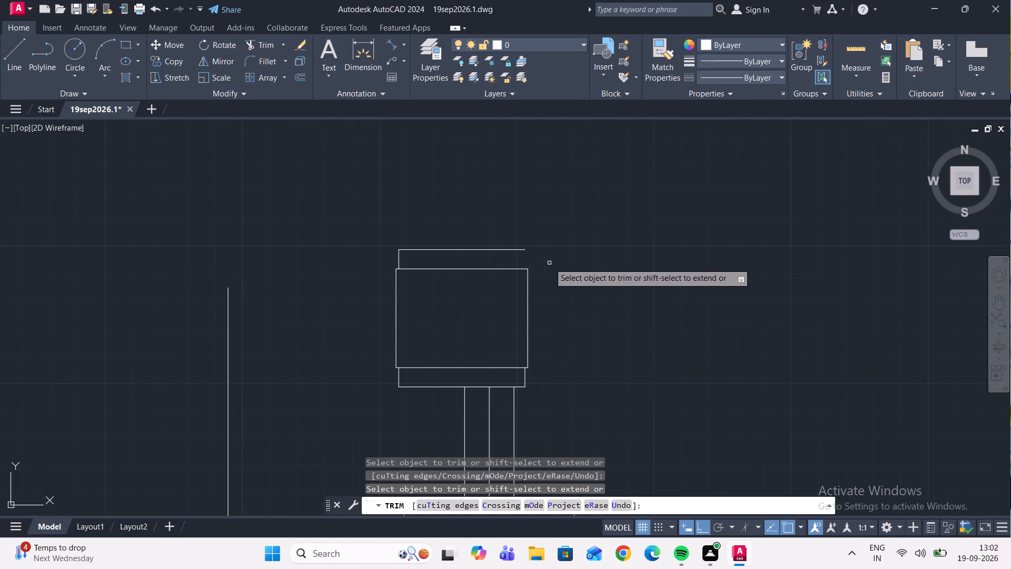
scroll(549, 262, up, 1)
click(14, 61)
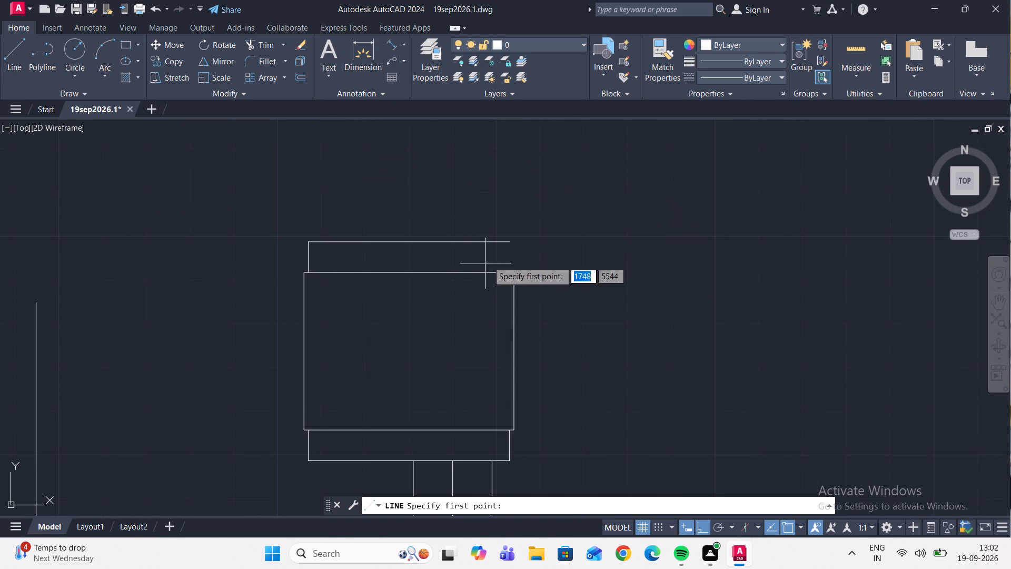
scroll(499, 238, up, 2)
click(521, 250)
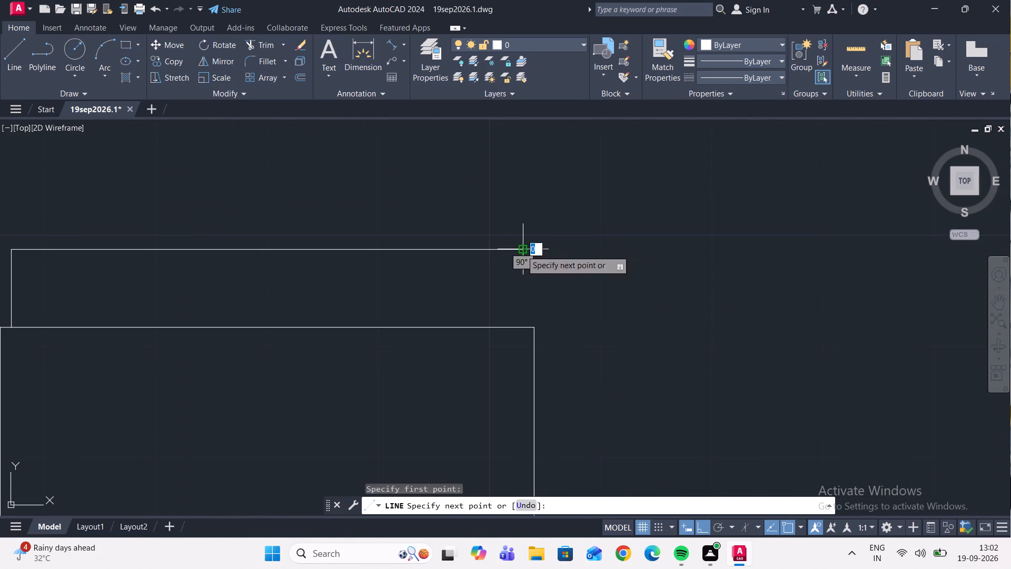
click(514, 367)
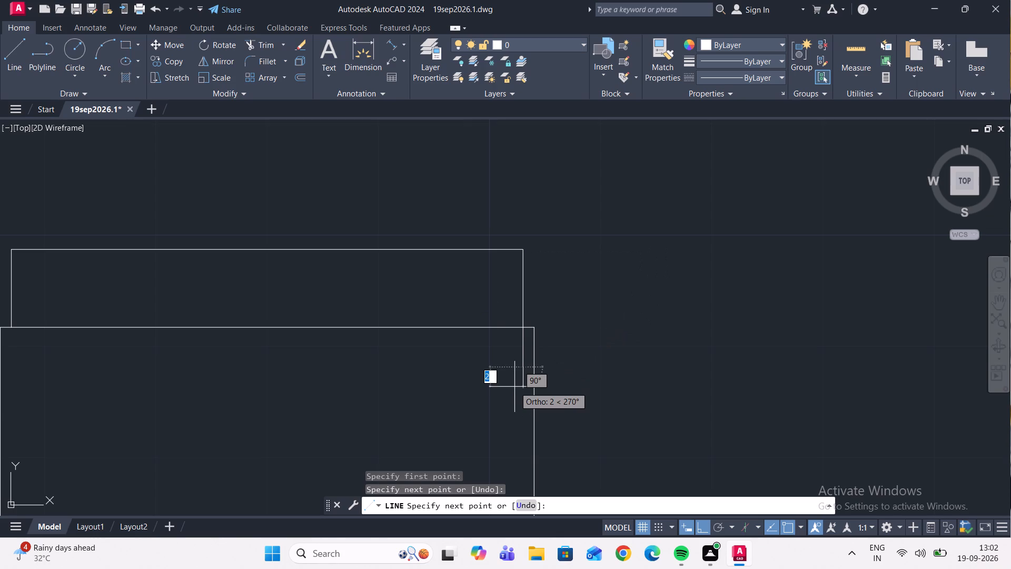
key(Escape)
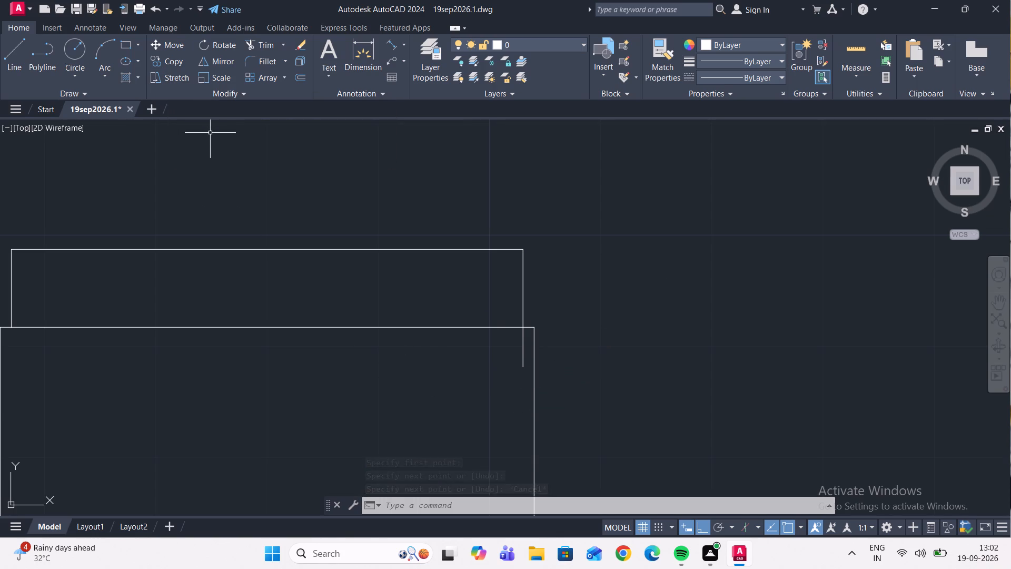
click(274, 44)
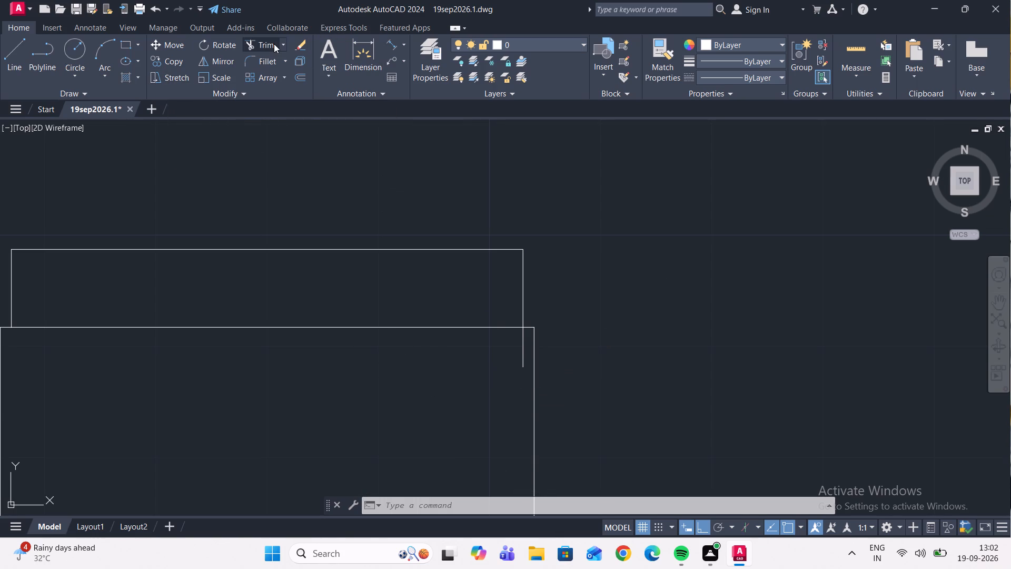
click(521, 352)
scroll(607, 252, down, 3)
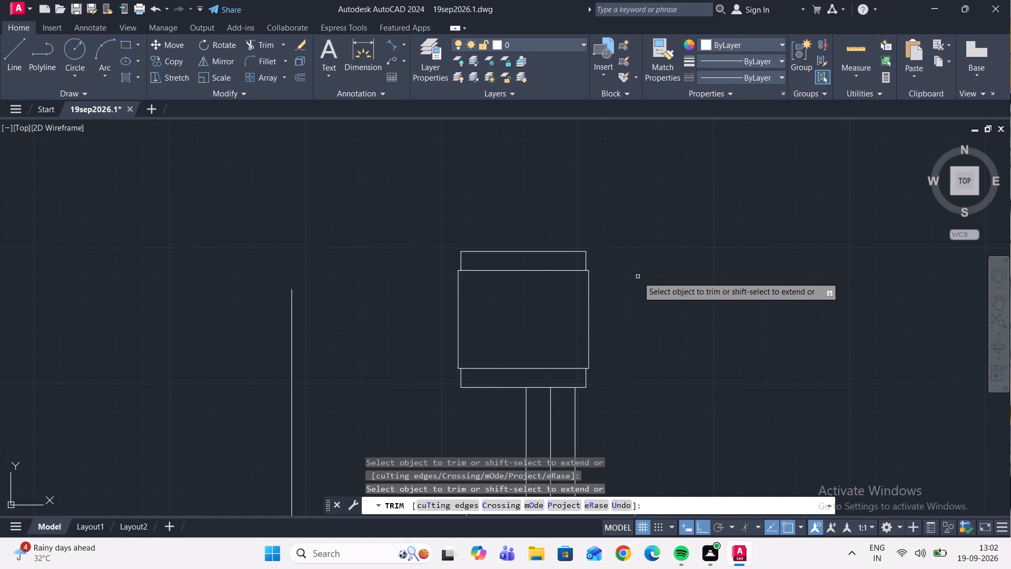
key(Escape)
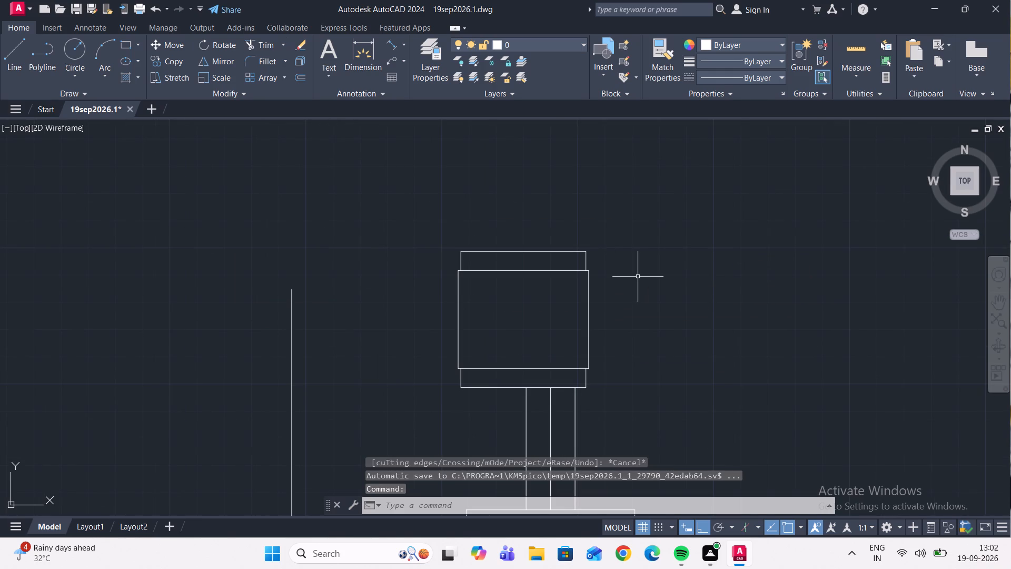
Copy the arm rectangle's left edge 15 to the right.
scroll(465, 333, up, 2)
drag(468, 329, 460, 319)
click(313, 240)
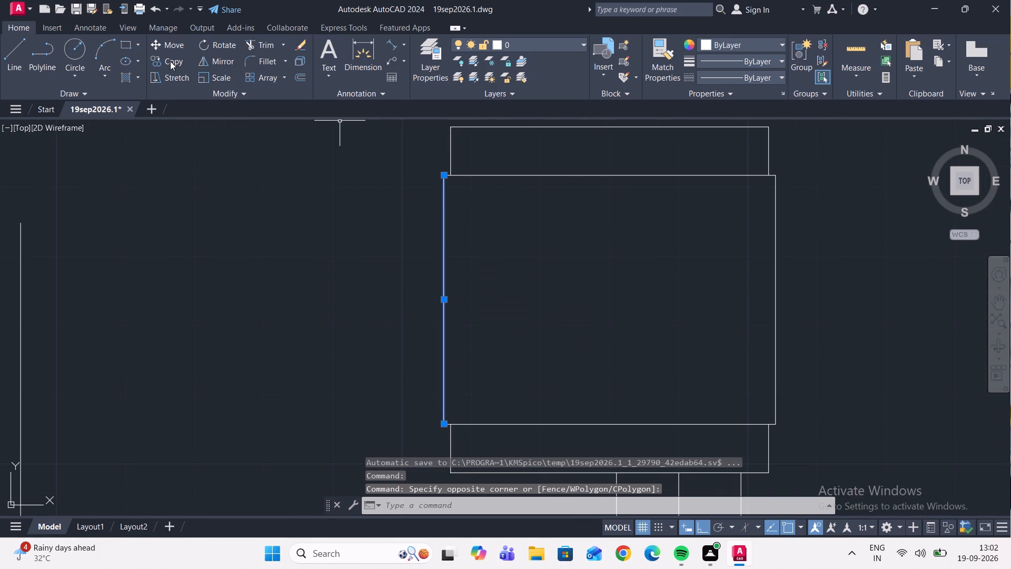
click(170, 61)
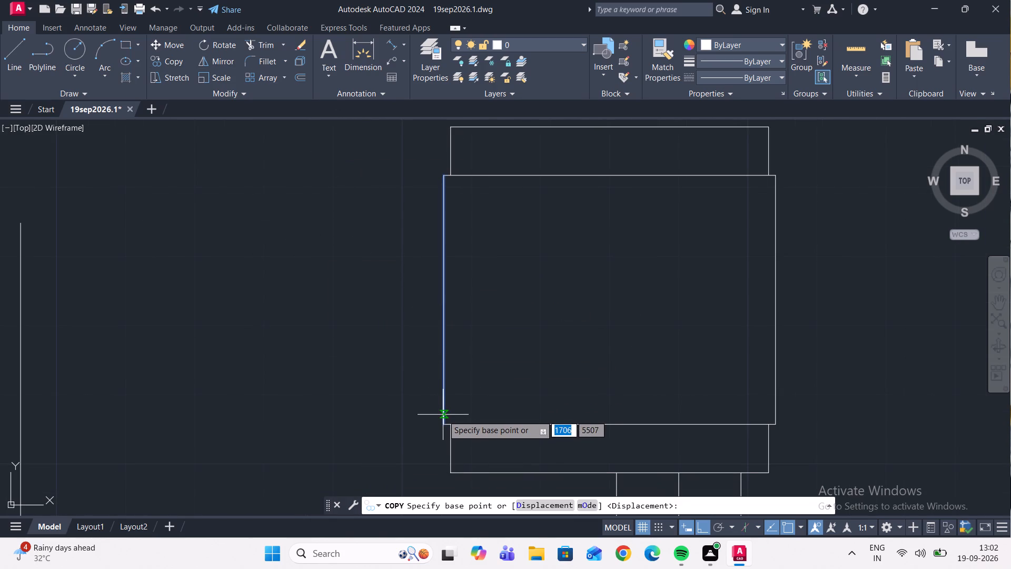
click(444, 422)
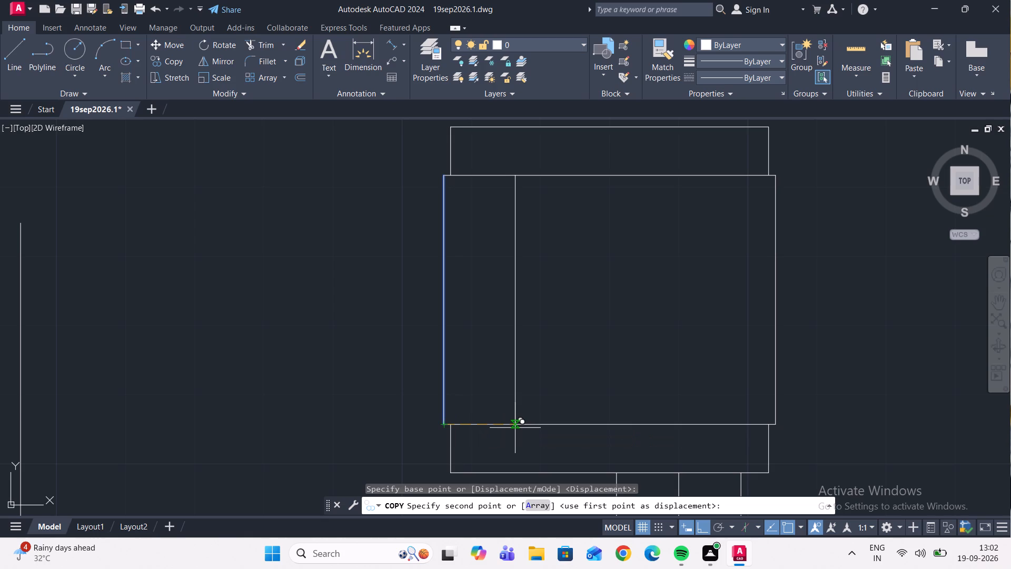
text(15)
key(Return)
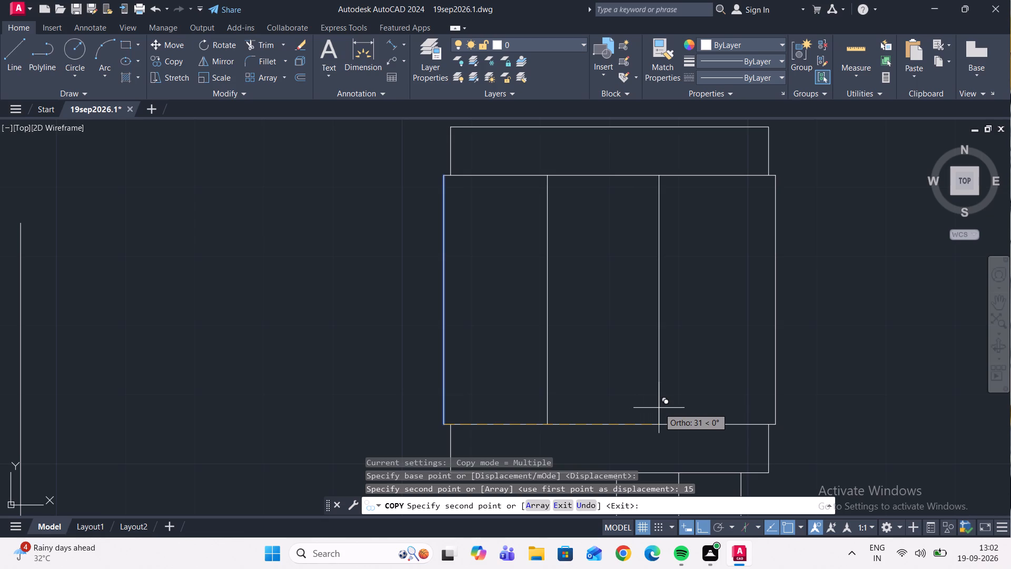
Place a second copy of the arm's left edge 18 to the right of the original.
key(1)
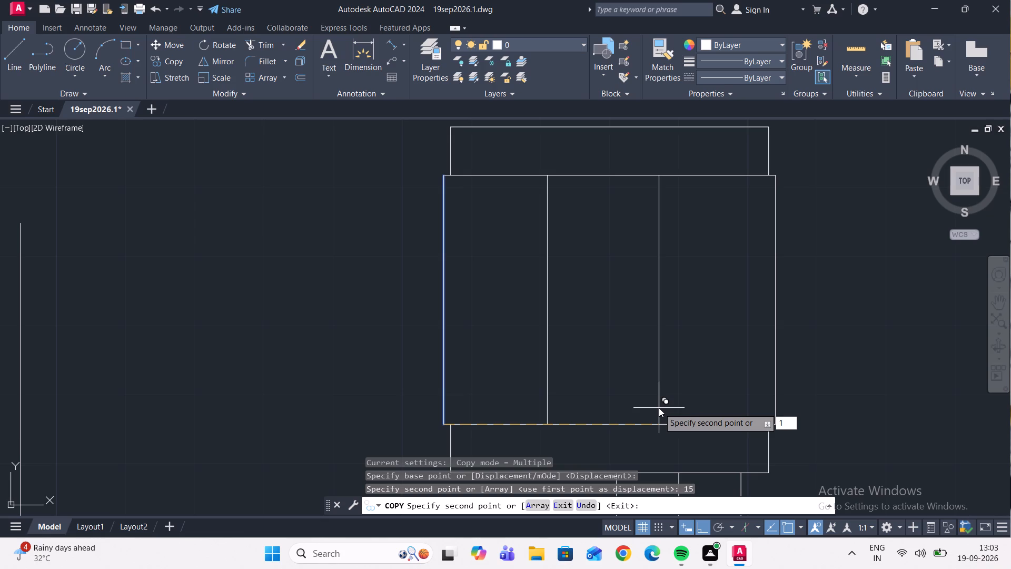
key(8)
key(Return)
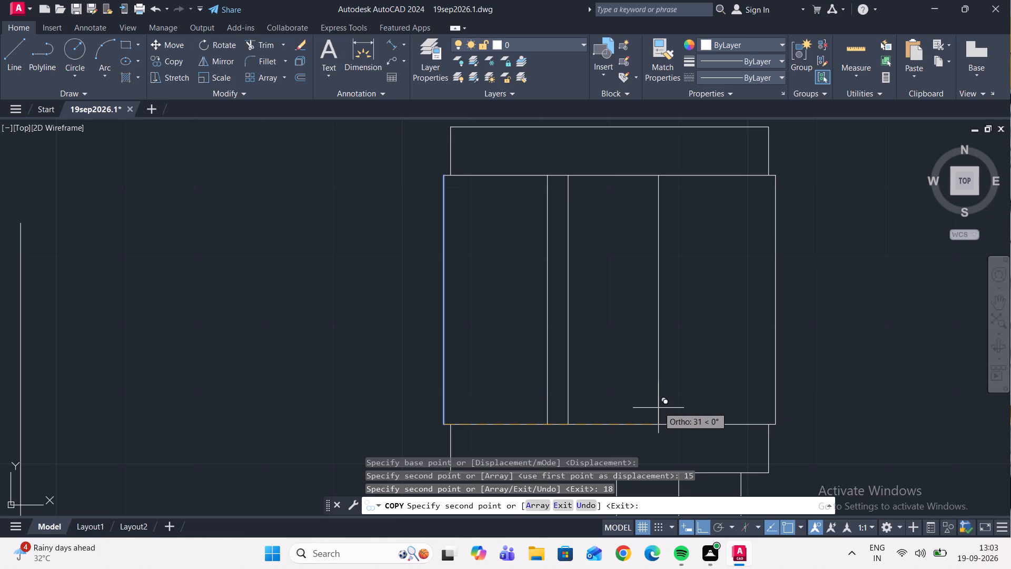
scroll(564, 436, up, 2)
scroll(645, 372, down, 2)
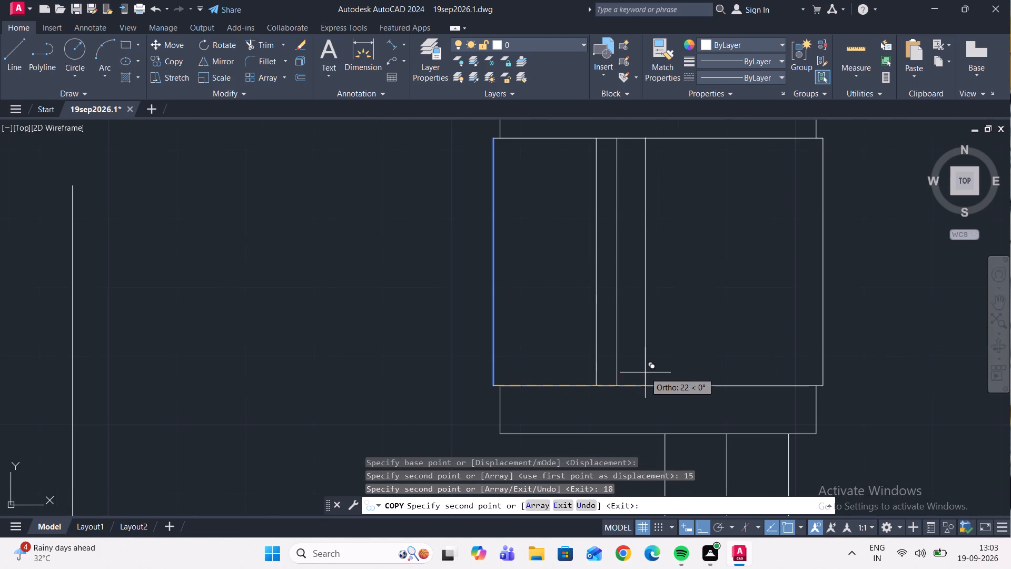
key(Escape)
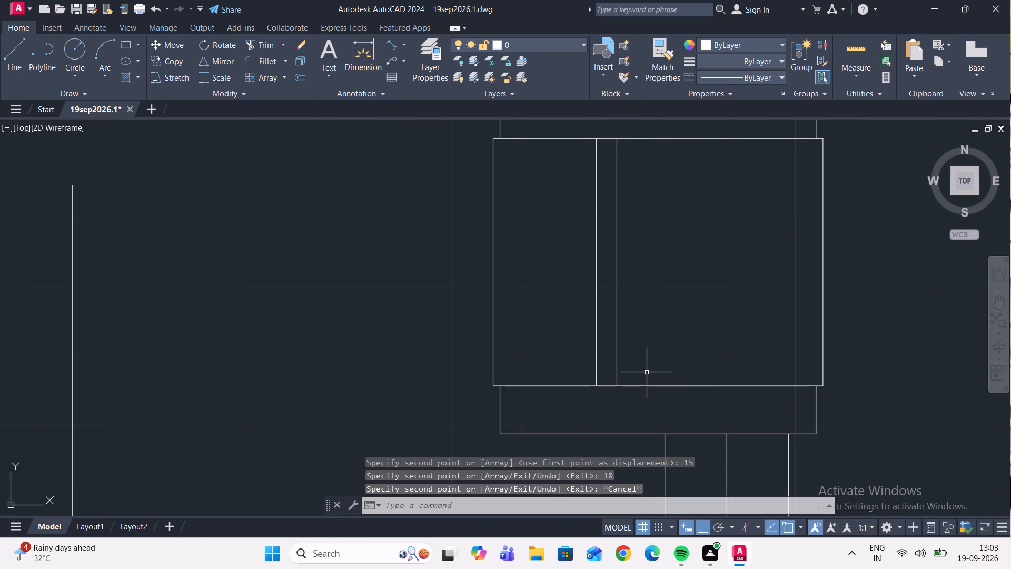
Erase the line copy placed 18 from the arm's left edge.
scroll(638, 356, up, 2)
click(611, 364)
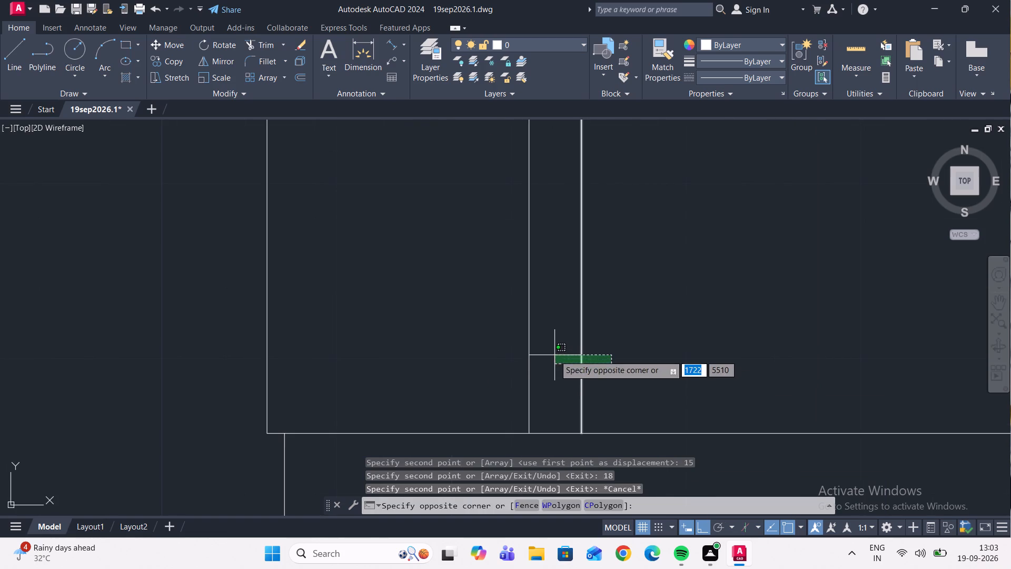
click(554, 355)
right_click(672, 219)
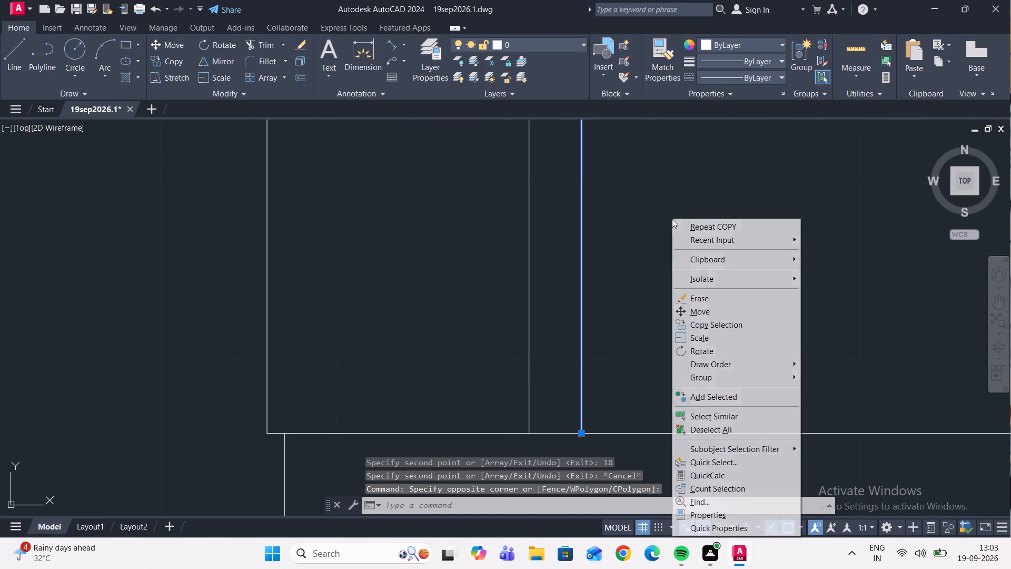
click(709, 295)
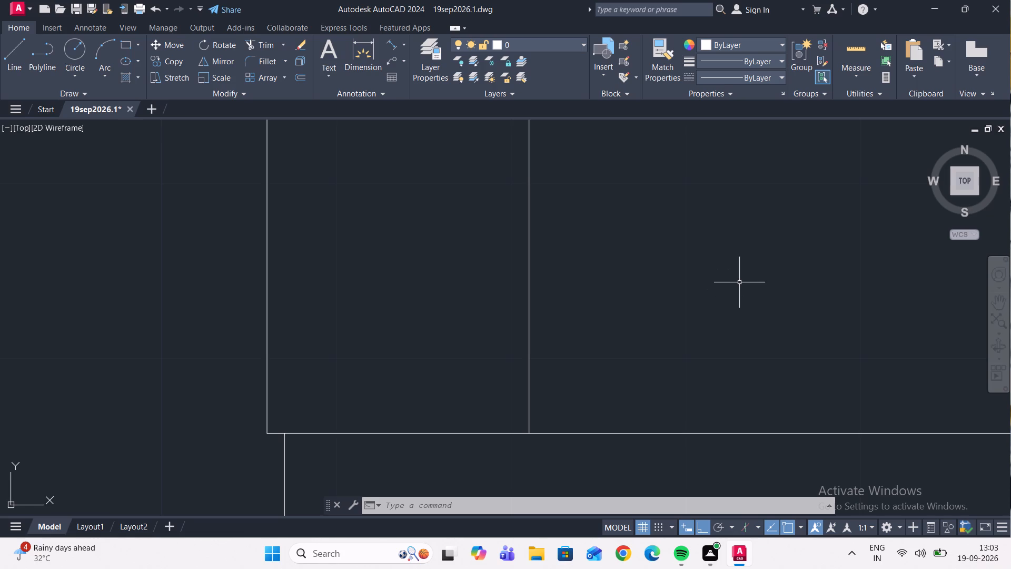
Erase the middle of the three vertical lines running down from the boss's bottom edge.
scroll(705, 339, down, 1)
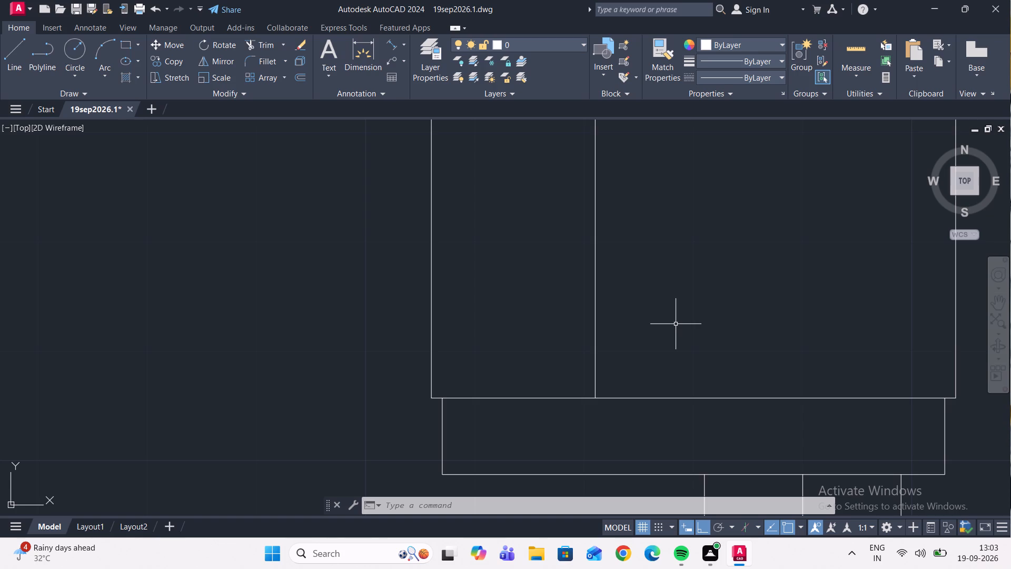
scroll(650, 344, down, 4)
scroll(679, 347, up, 1)
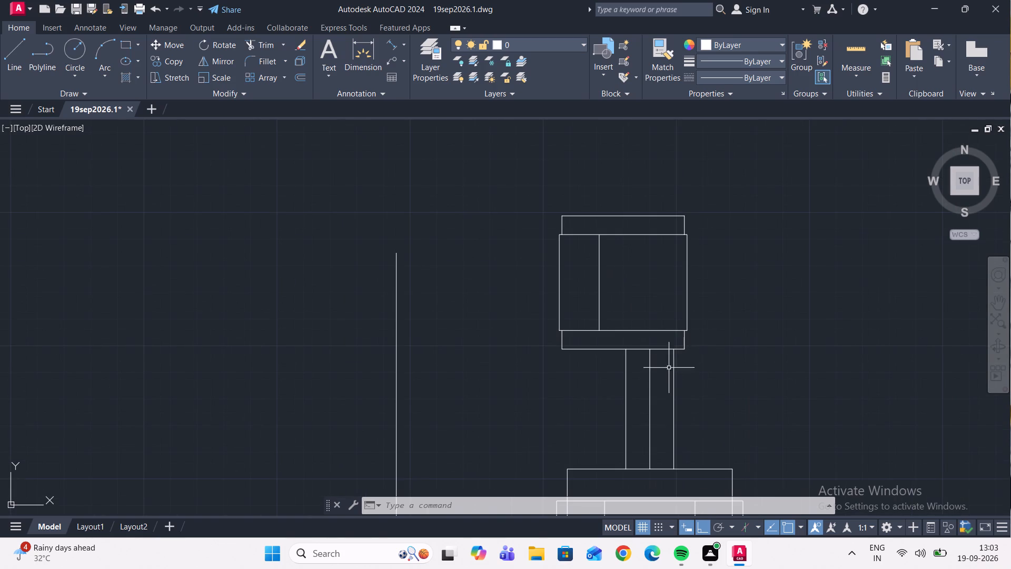
scroll(658, 382, up, 1)
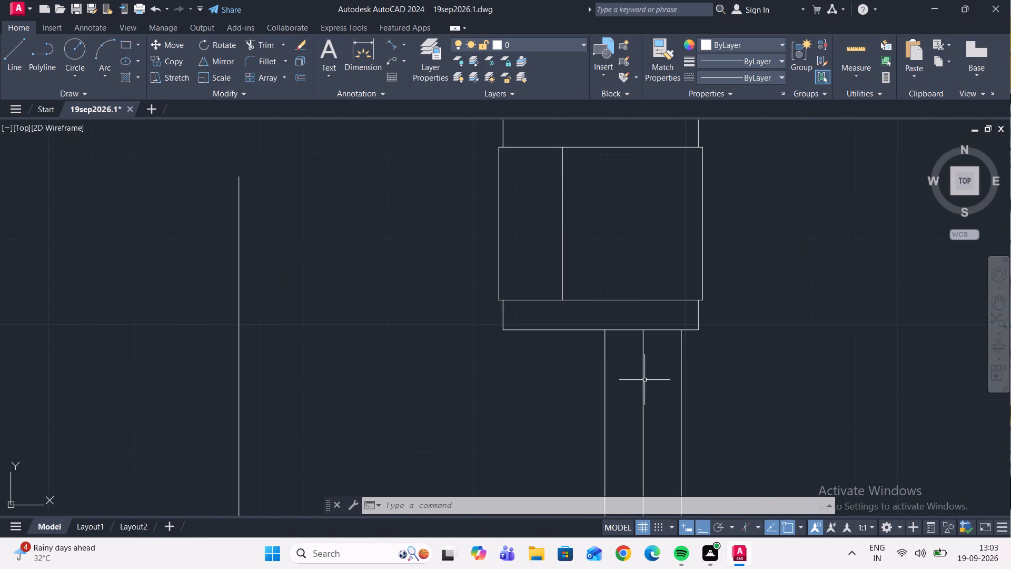
click(645, 380)
right_click(748, 358)
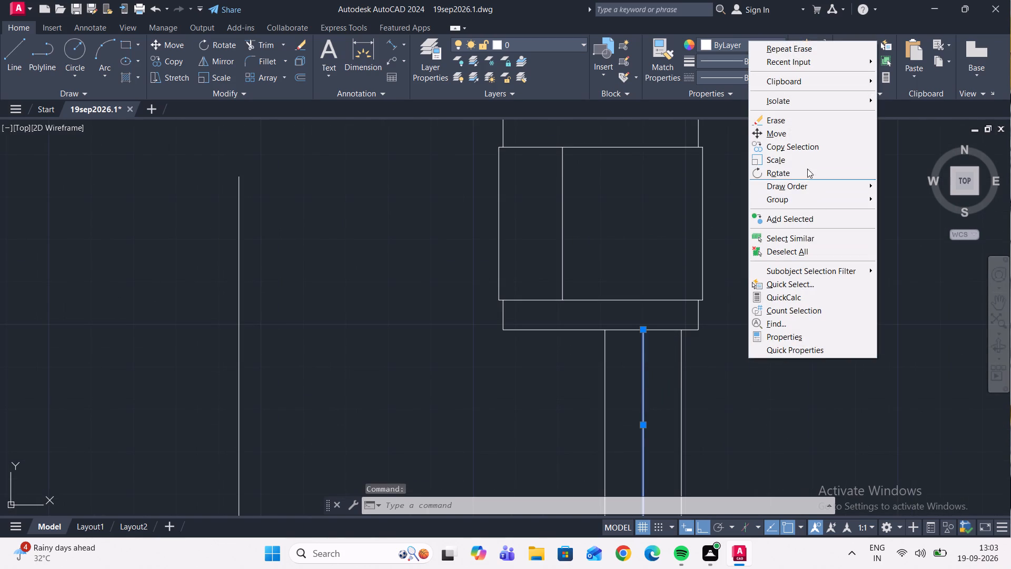
click(783, 116)
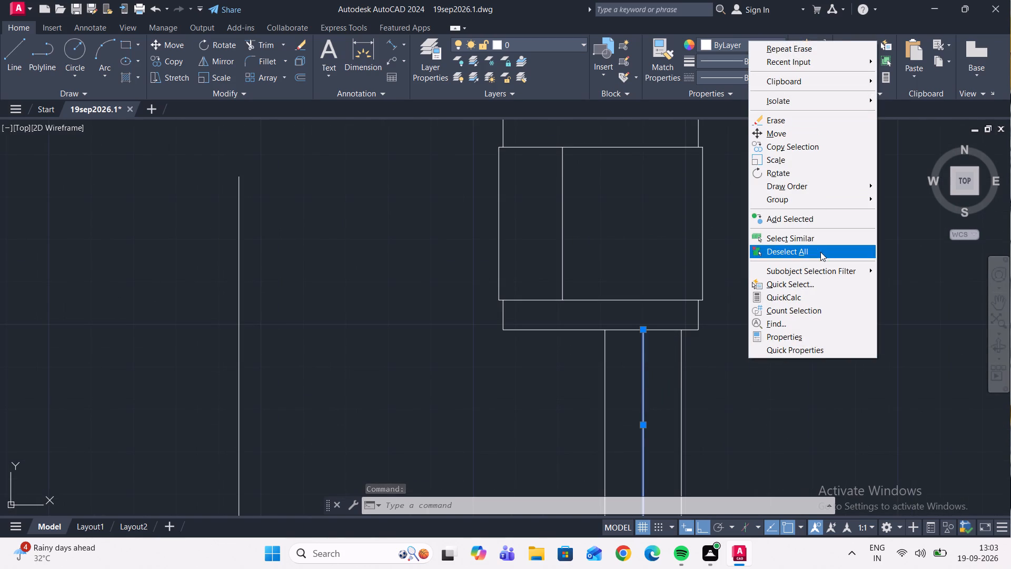
Erase the selected middle vertical line of the stem below the boss.
click(774, 117)
Trim the bottom edge of the narrow boss rectangle between the two vertical stem lines.
scroll(804, 234, down, 3)
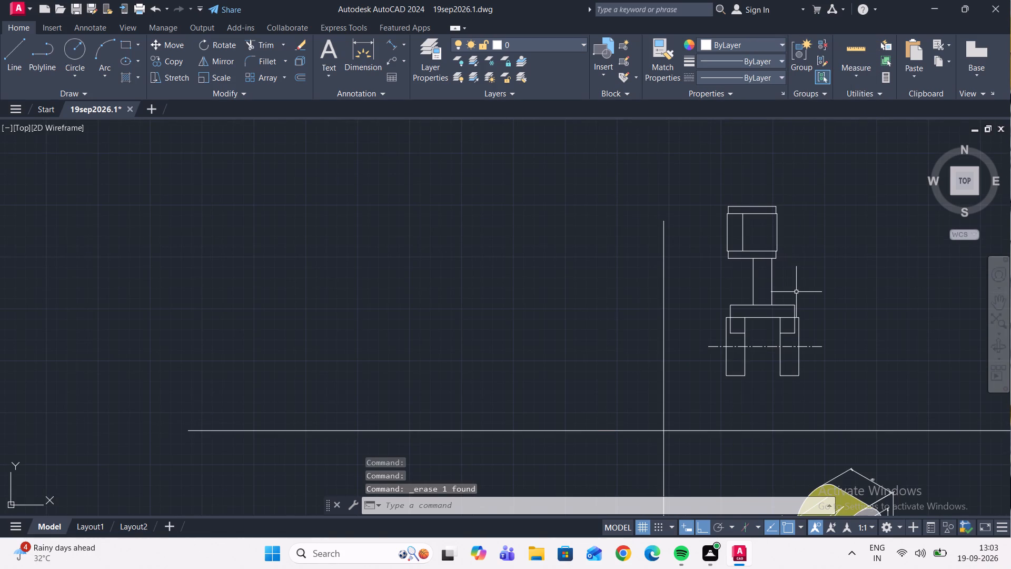
middle_drag(812, 291, 790, 342)
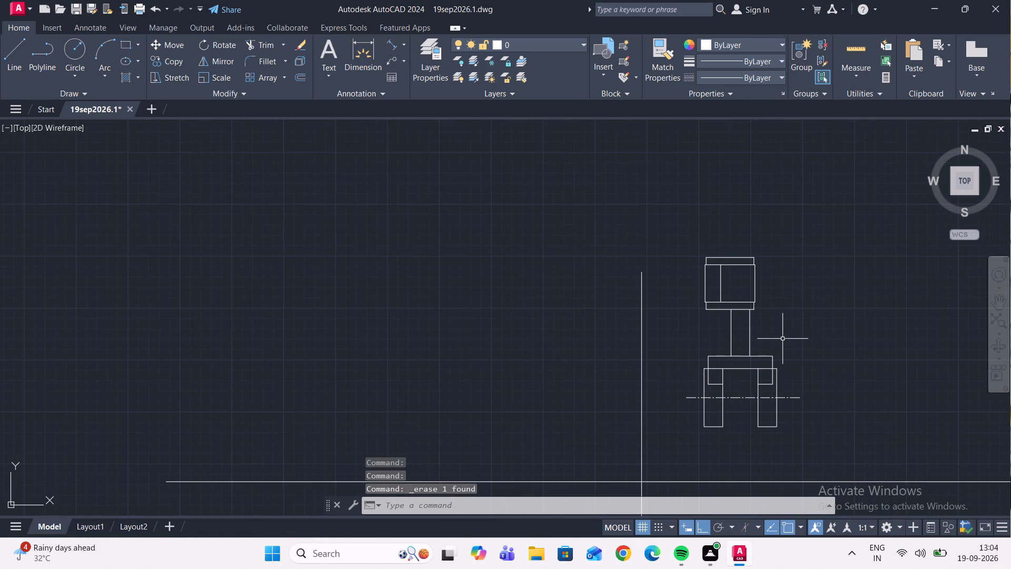
scroll(789, 309, up, 1)
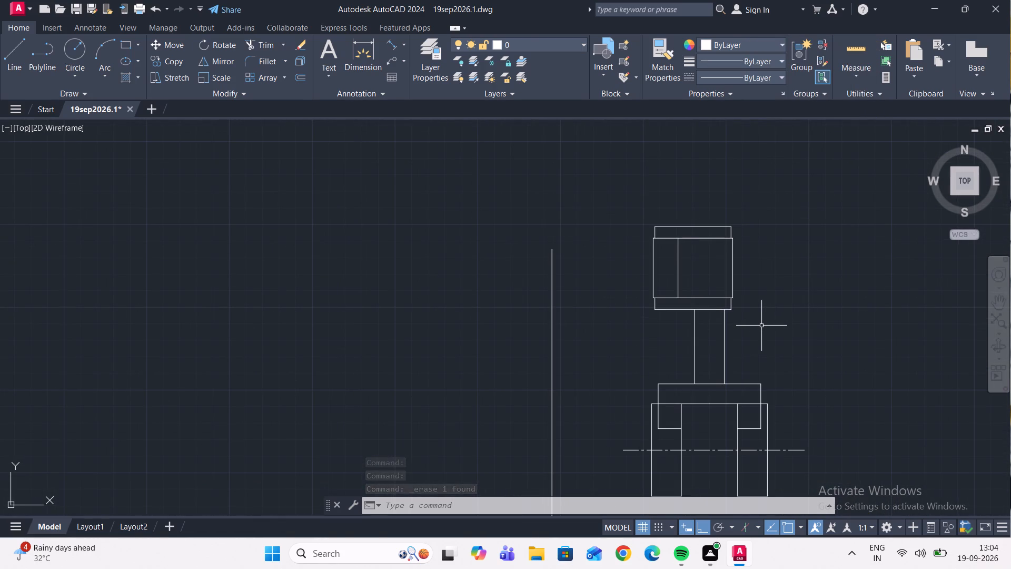
scroll(740, 318, up, 3)
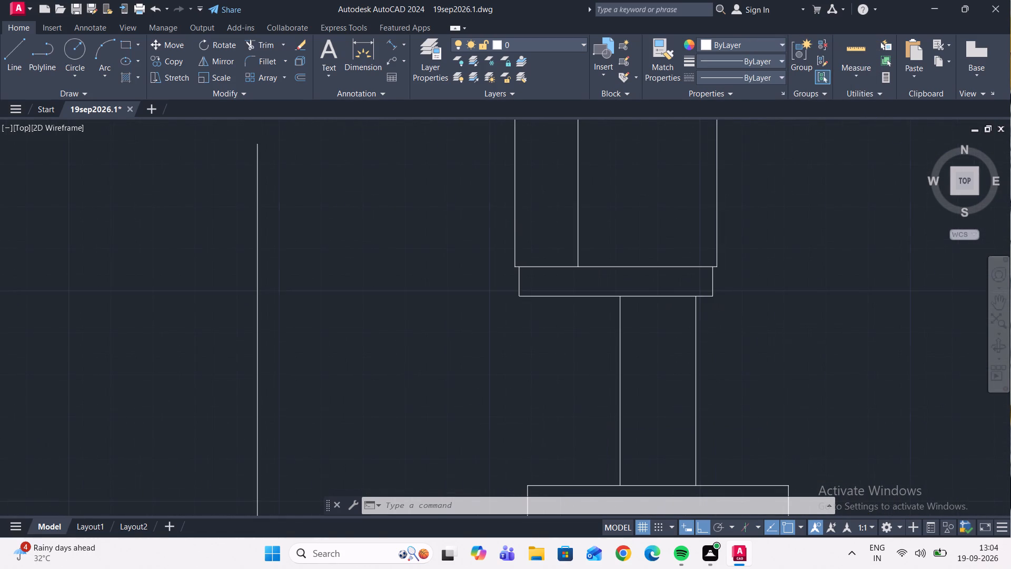
scroll(736, 318, up, 1)
click(264, 41)
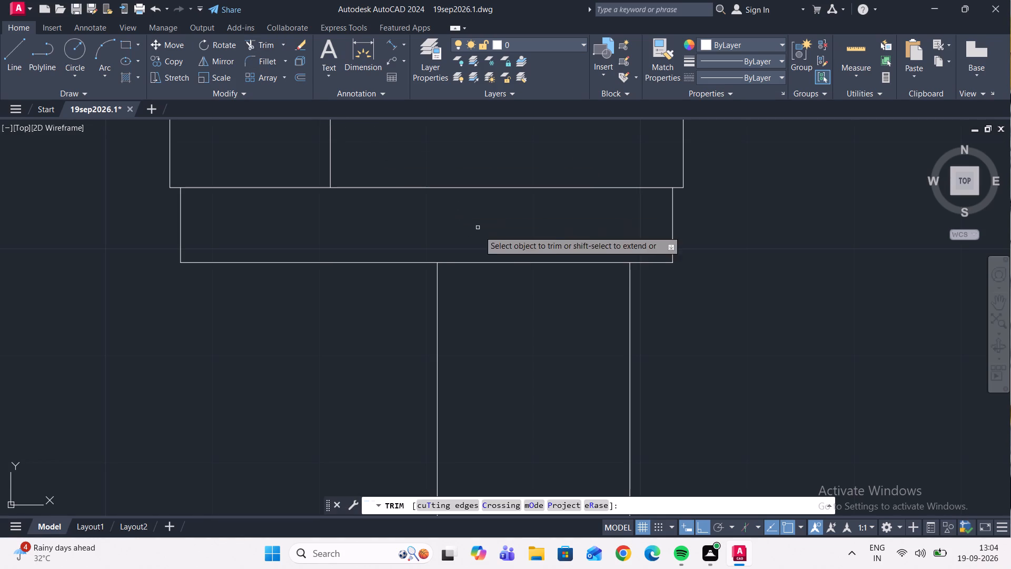
click(507, 261)
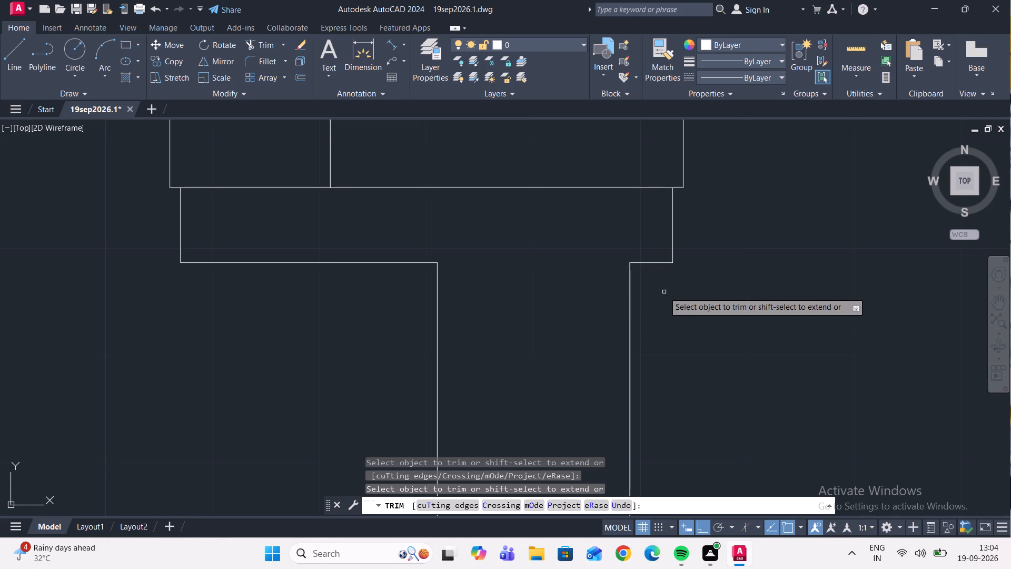
Extend both vertical stem lines up to the bottom edge of the arm rectangle.
shift+click(630, 310)
scroll(706, 308, down, 2)
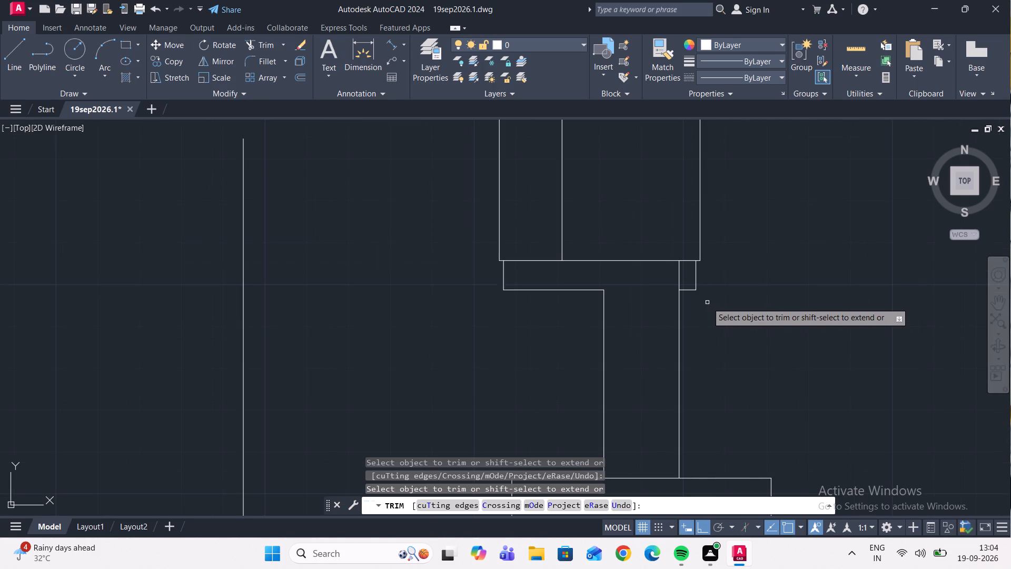
shift+click(605, 355)
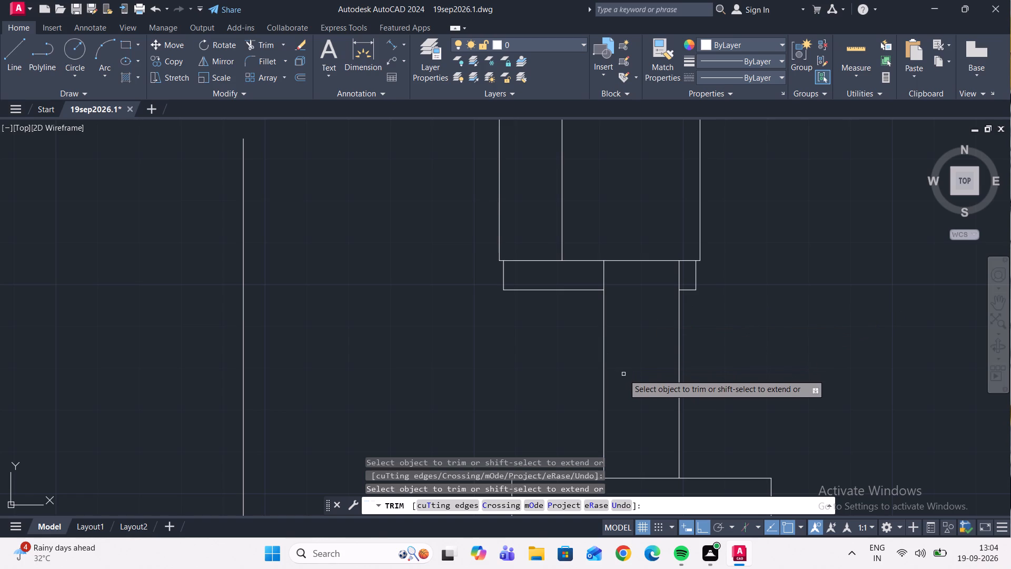
scroll(628, 380, down, 1)
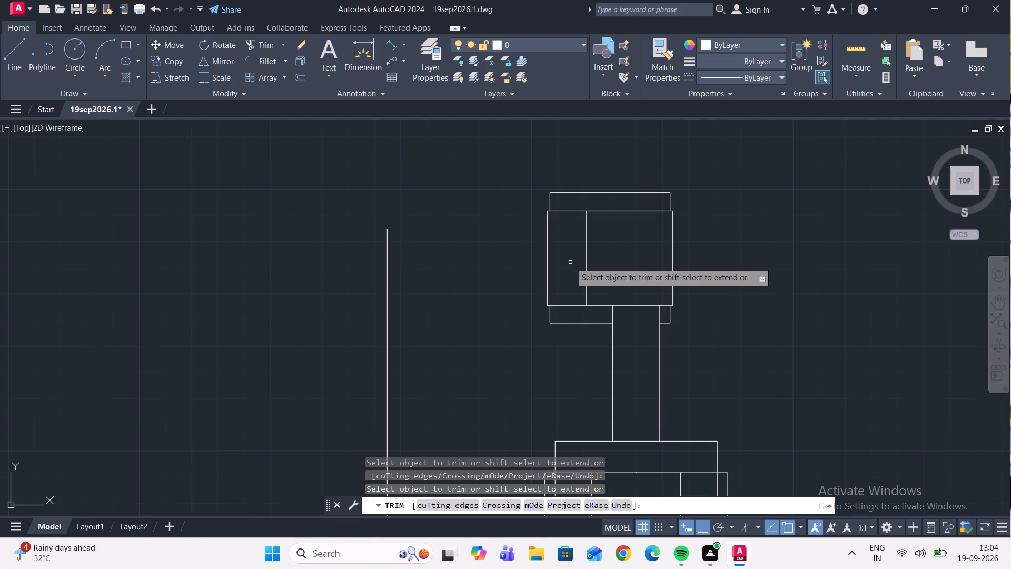
key(Escape)
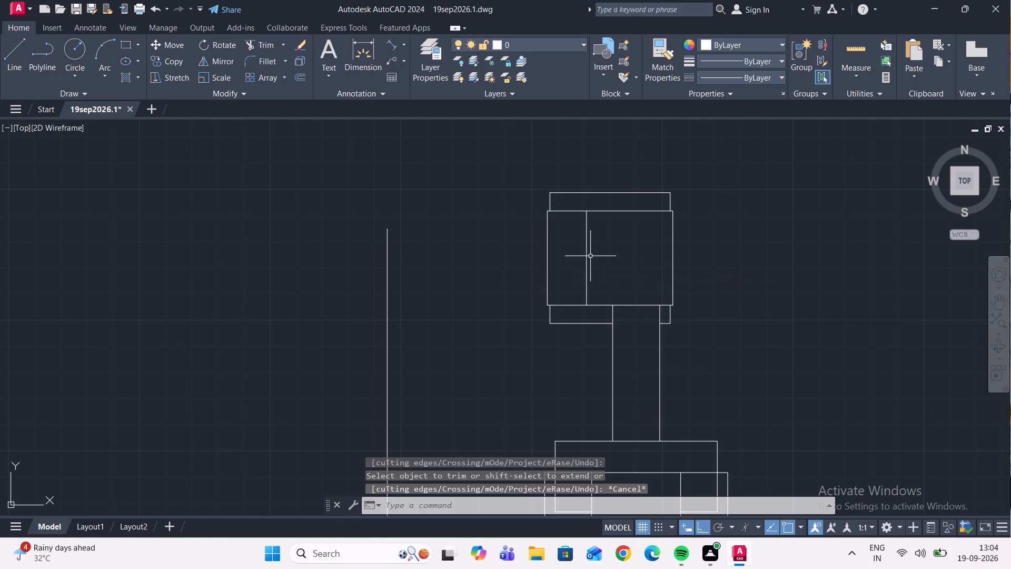
Copy the vertical line inside the arm rectangle 18 to the right.
scroll(603, 260, up, 2)
click(572, 280)
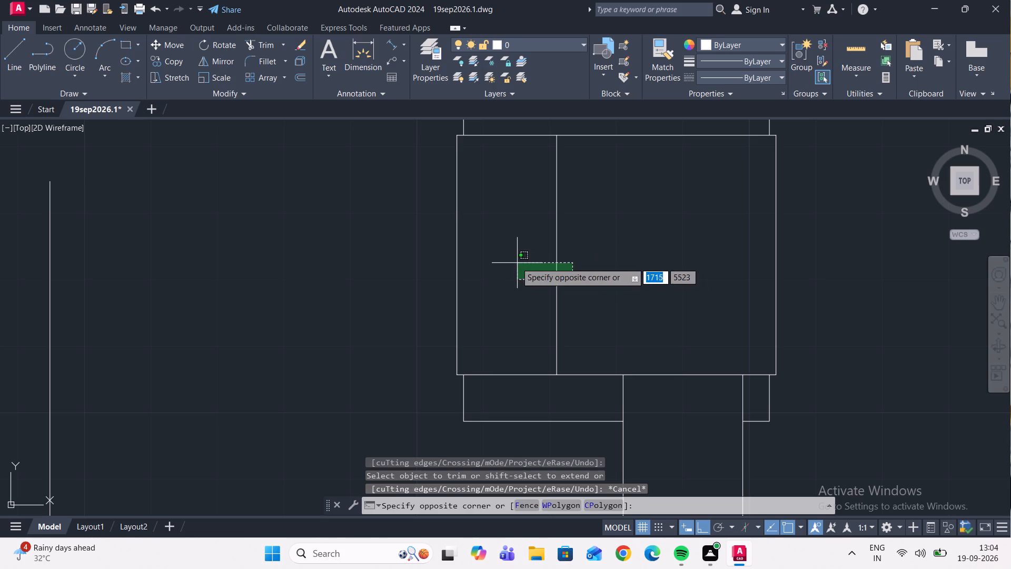
click(513, 260)
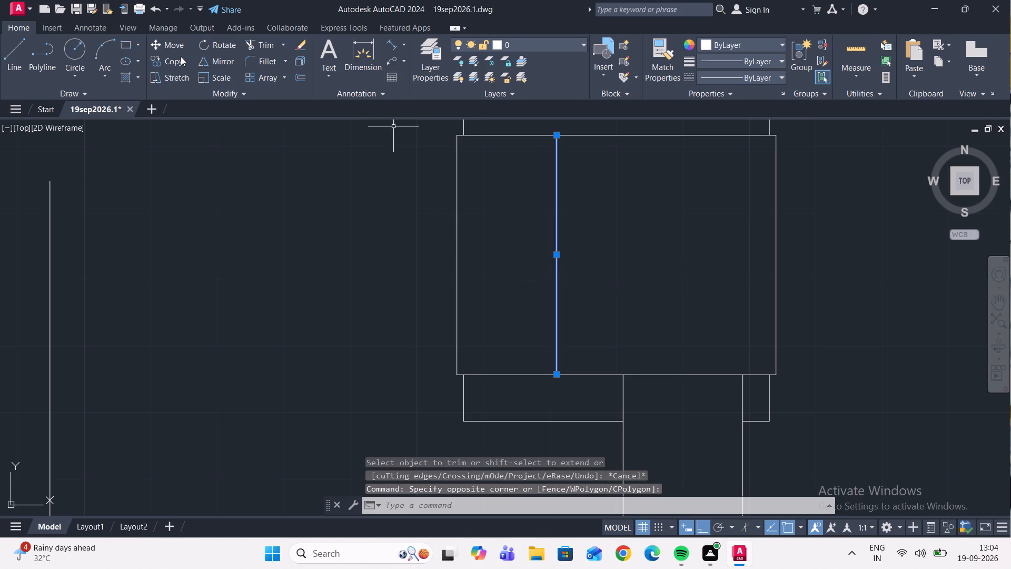
click(155, 63)
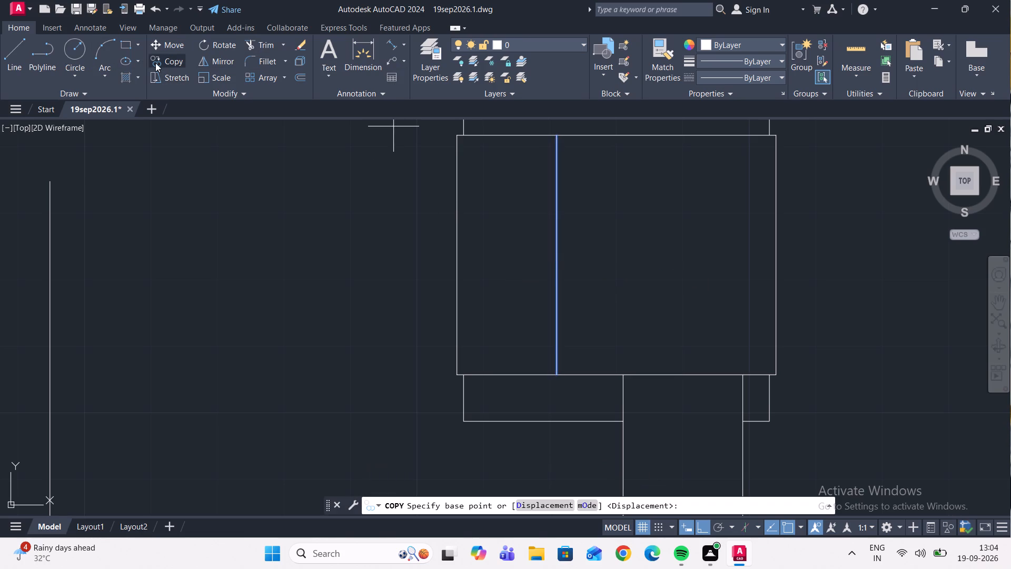
click(558, 374)
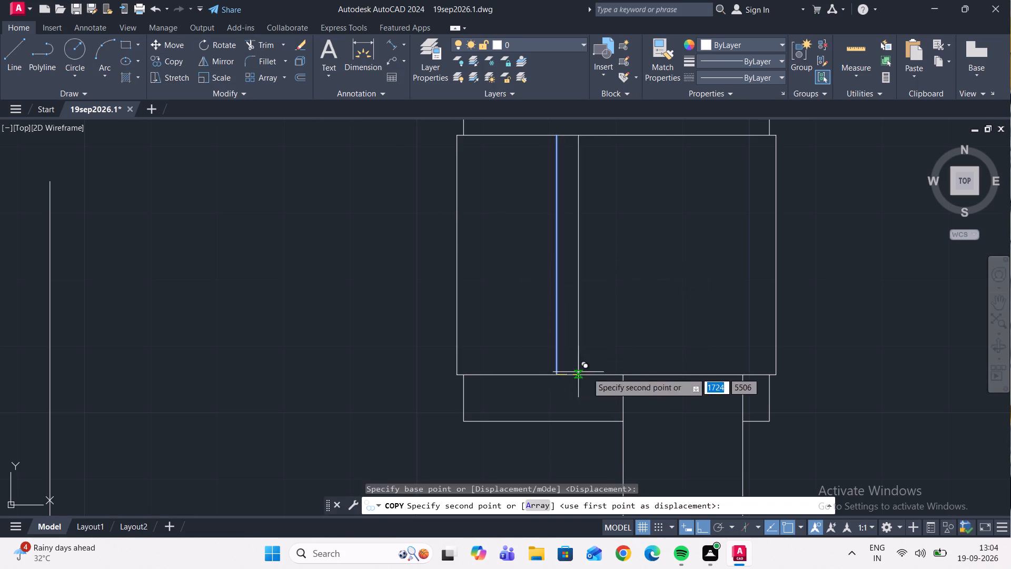
text(18)
key(Return)
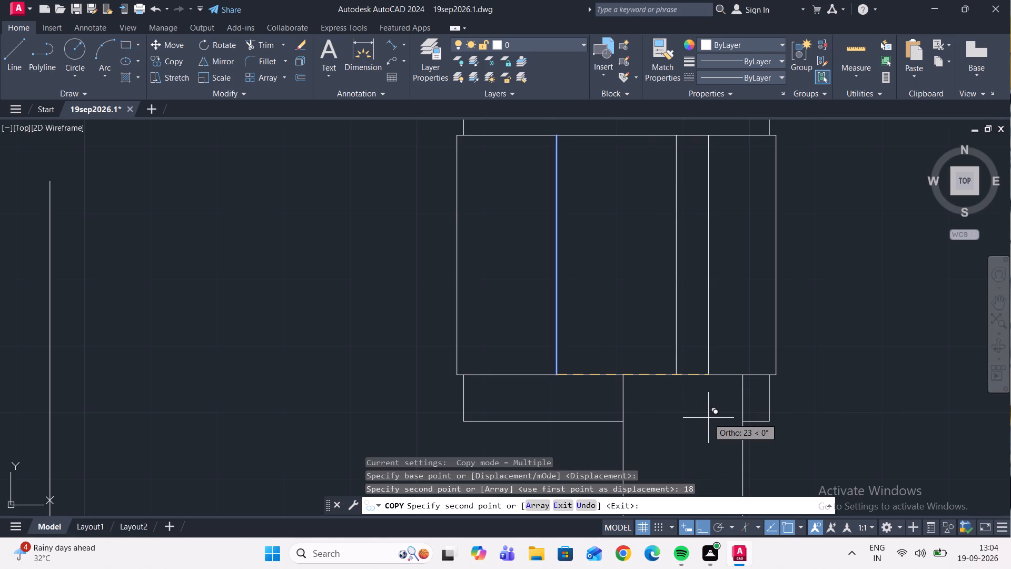
key(Escape)
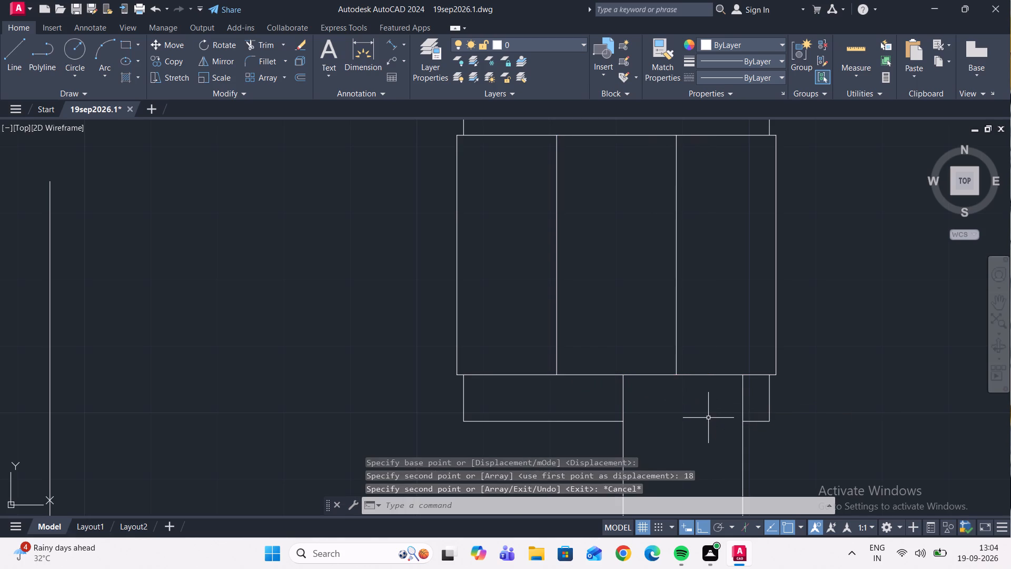
Look over the stem, crosspiece and forked legs below the boss.
scroll(708, 418, down, 1)
middle_drag(702, 401, 699, 351)
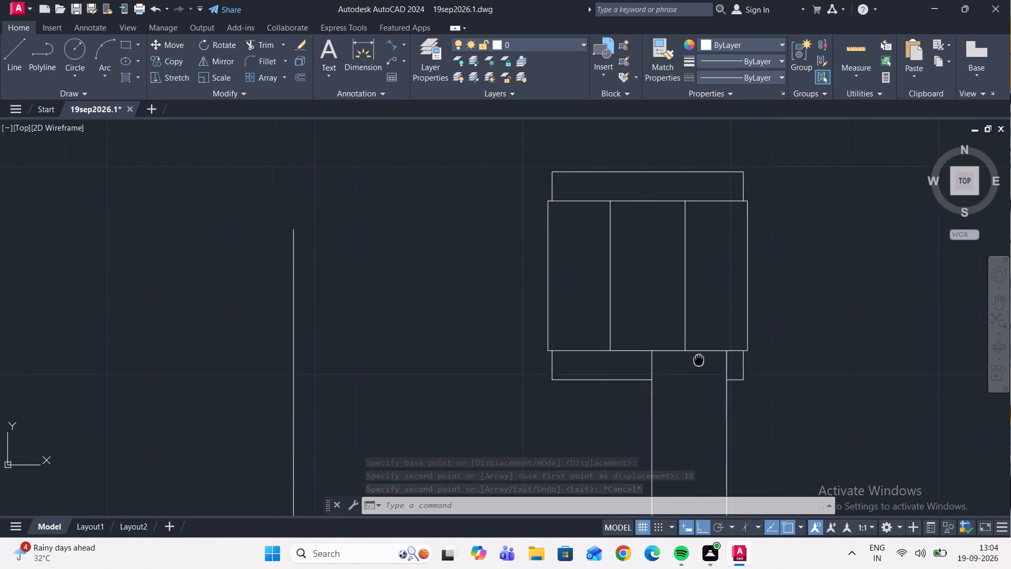
middle_drag(699, 351, 700, 340)
middle_drag(712, 377, 702, 311)
middle_drag(718, 346, 715, 289)
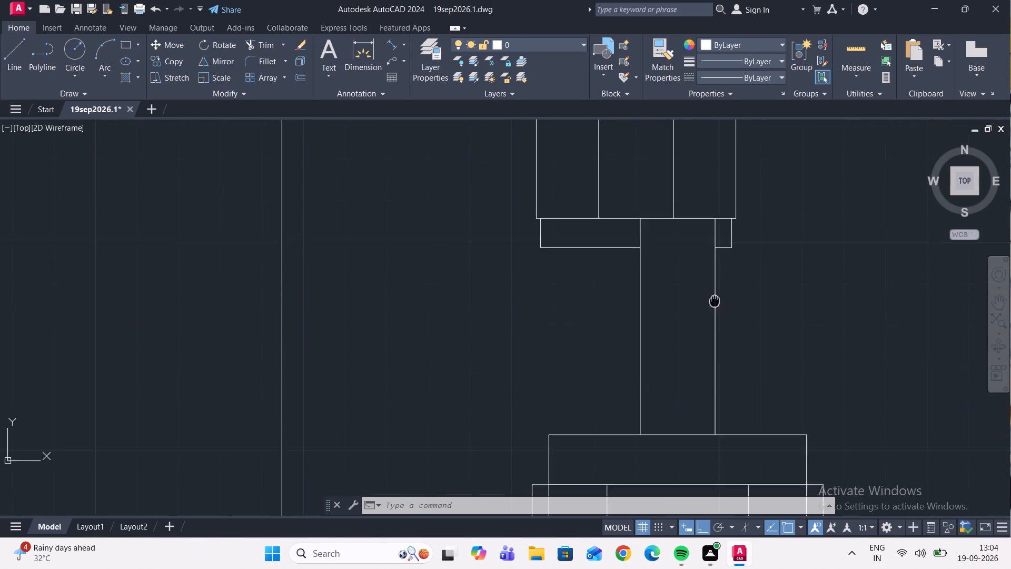
middle_drag(715, 289, 715, 281)
middle_drag(740, 335, 734, 246)
middle_drag(742, 334, 729, 245)
middle_drag(722, 308, 712, 221)
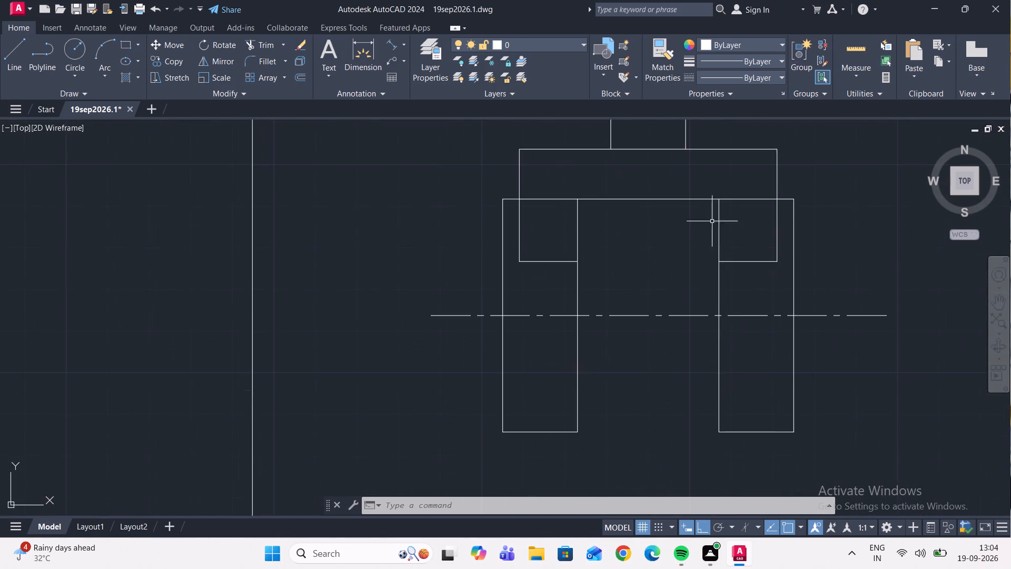
middle_drag(697, 299, 701, 266)
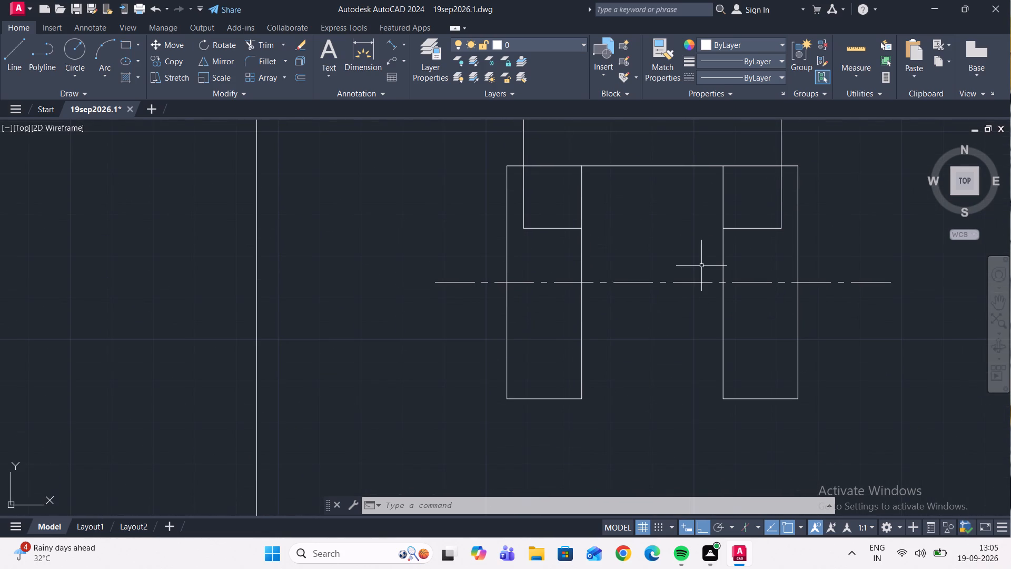
middle_drag(678, 325, 653, 455)
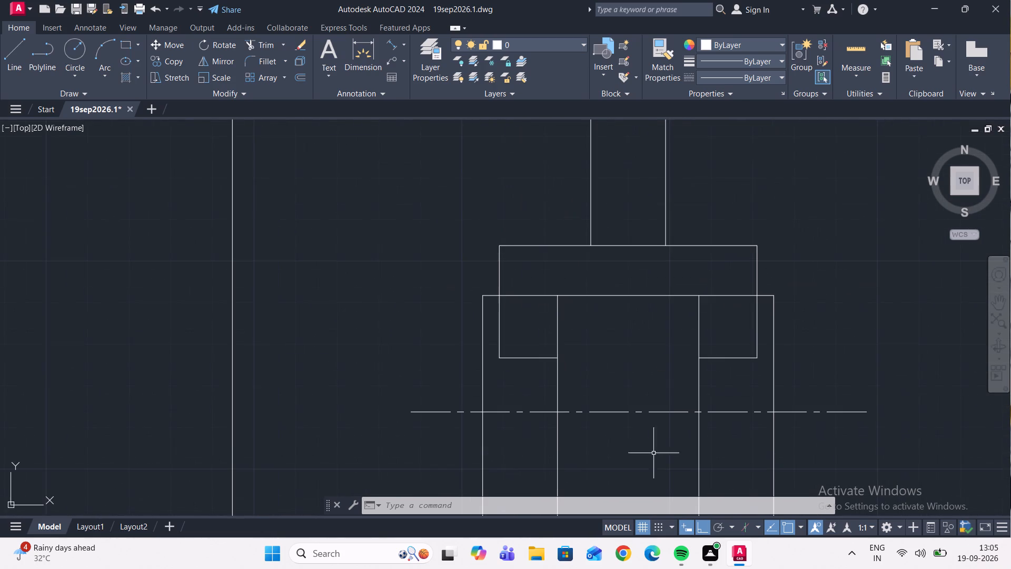
middle_drag(671, 354, 636, 497)
middle_drag(742, 316, 749, 425)
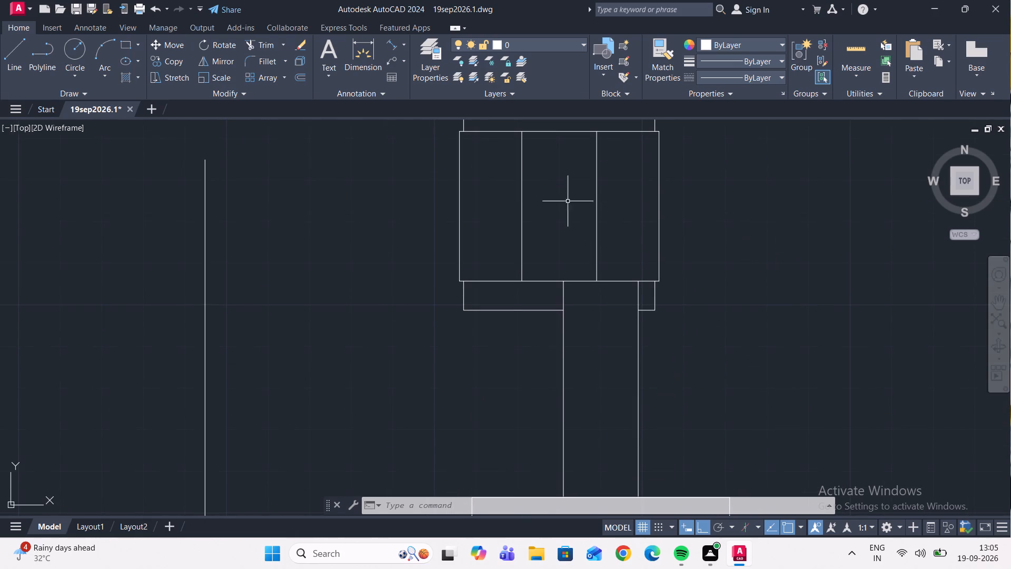
Draw a horizontal line through the arm rectangle's mid-height, starting about 18 outside its left edge and running past its right edge.
click(13, 48)
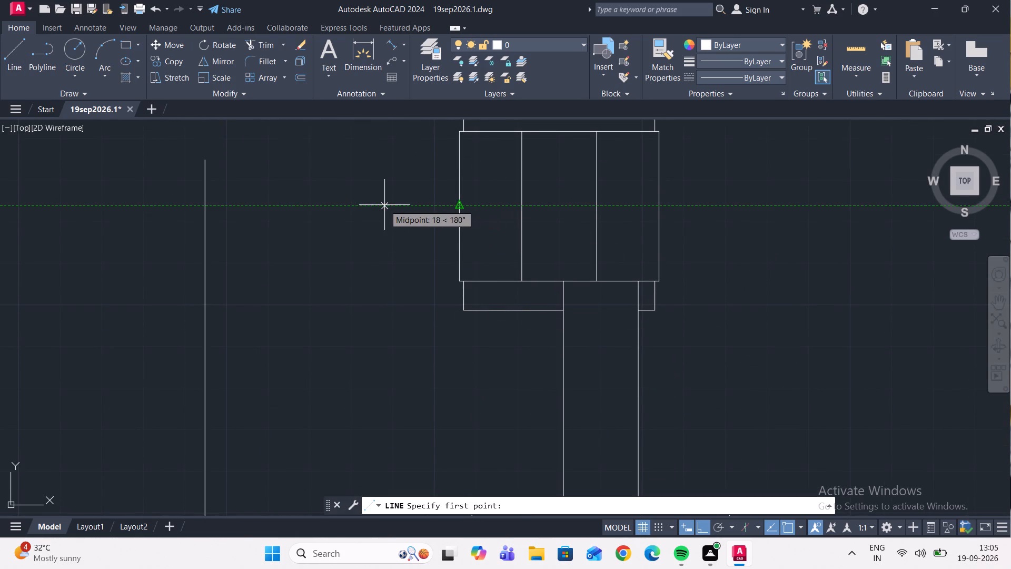
click(385, 206)
click(727, 220)
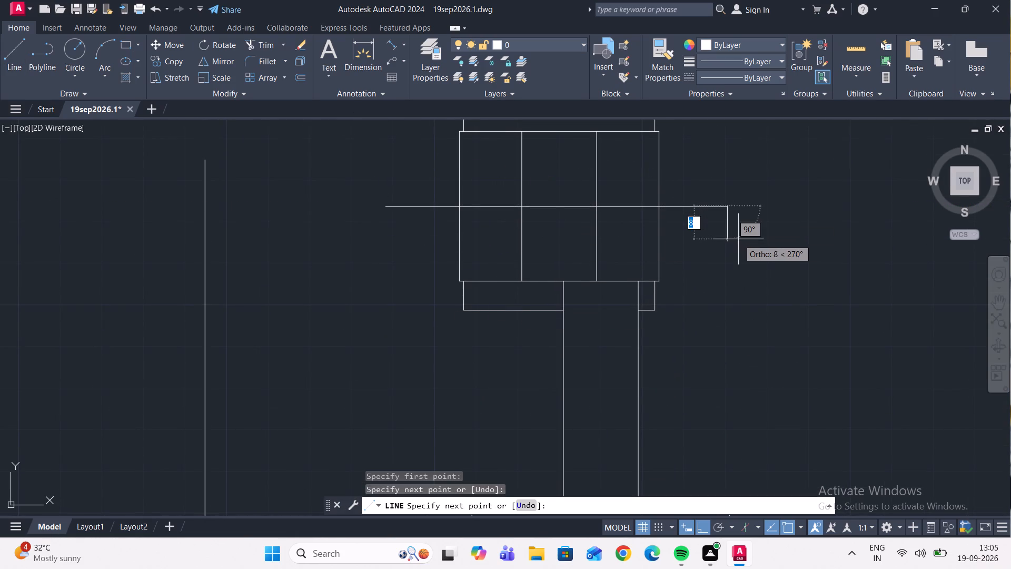
key(Escape)
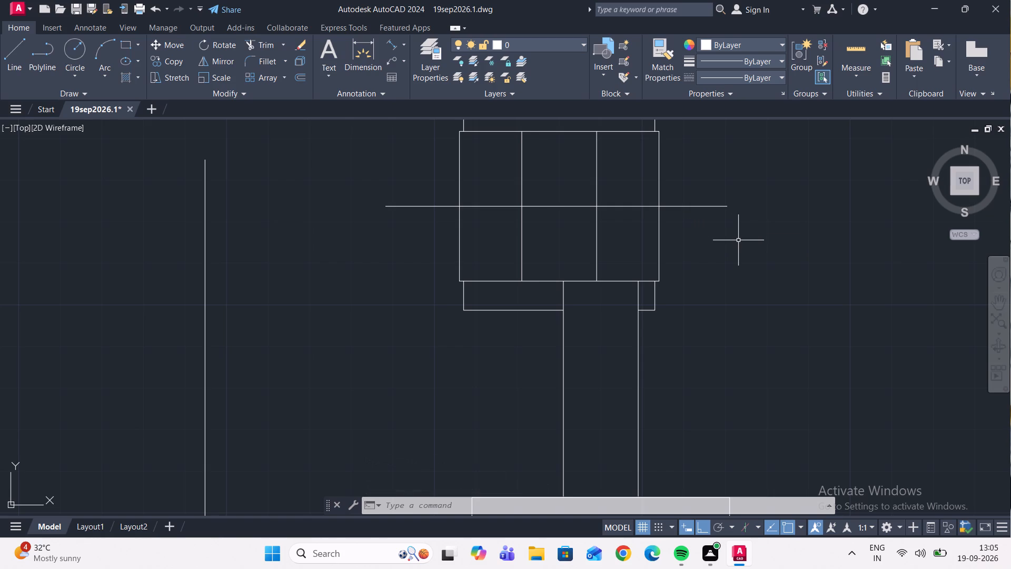
Examine the isometric view's dimensions around the forked arm and the large boss.
scroll(798, 216, down, 4)
scroll(864, 490, up, 1)
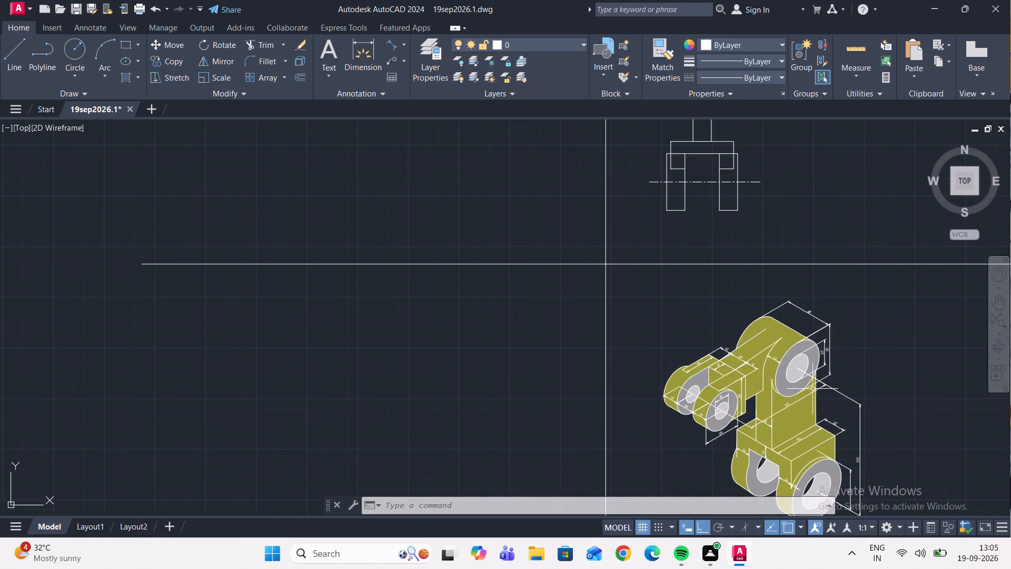
scroll(795, 400, up, 4)
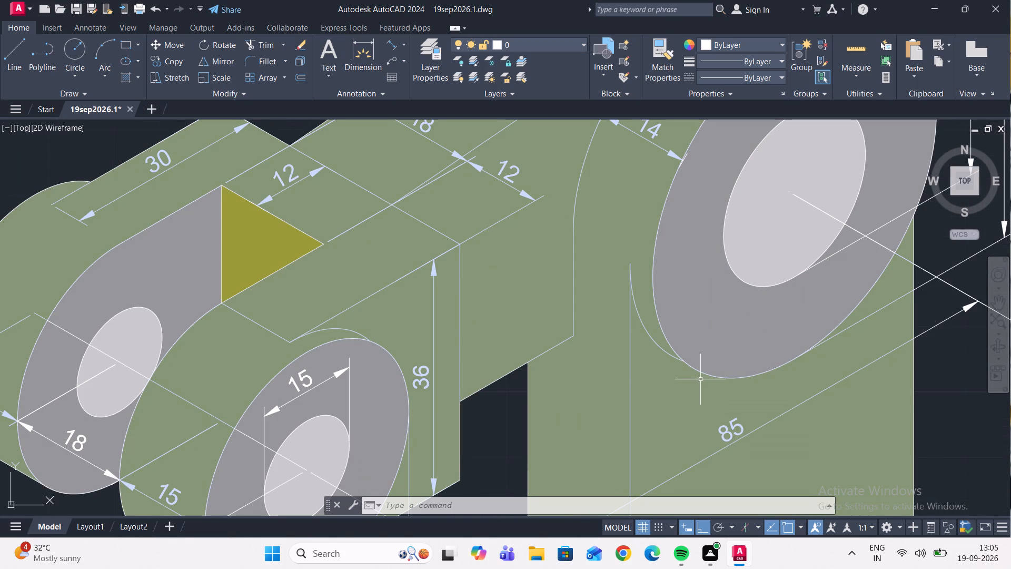
scroll(615, 335, down, 2)
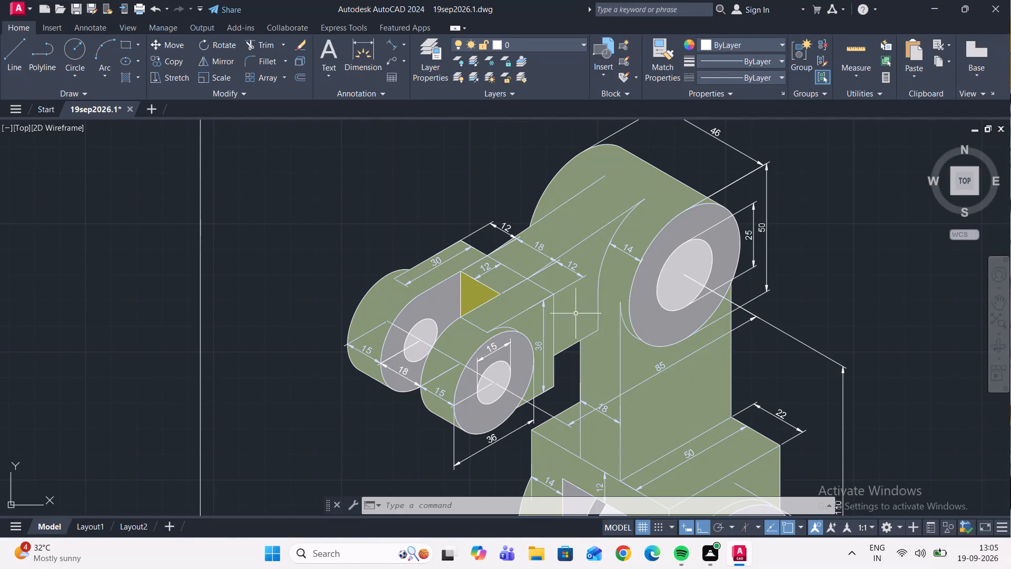
scroll(551, 289, up, 3)
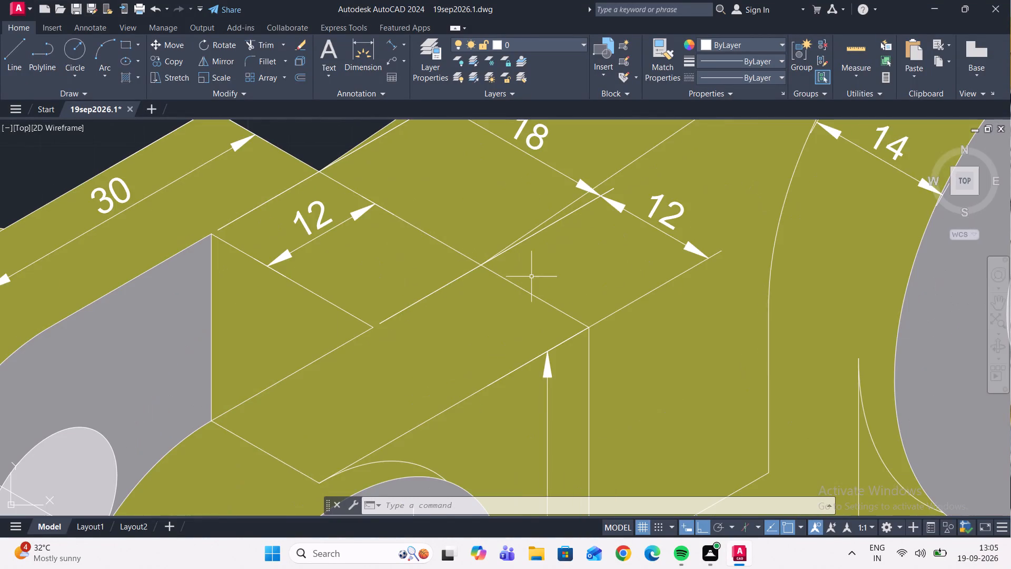
scroll(523, 254, down, 1)
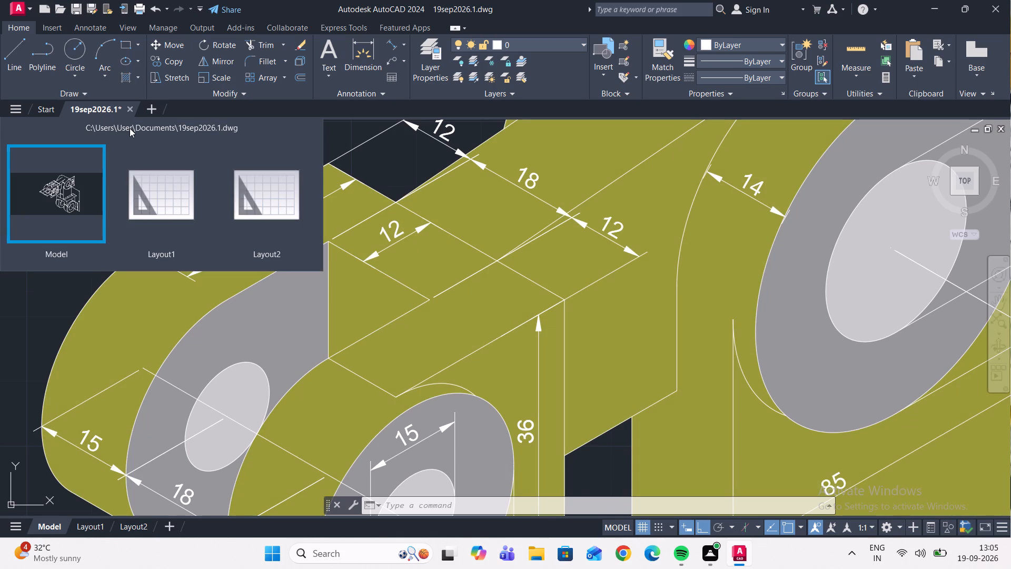
scroll(489, 376, down, 4)
scroll(465, 250, up, 1)
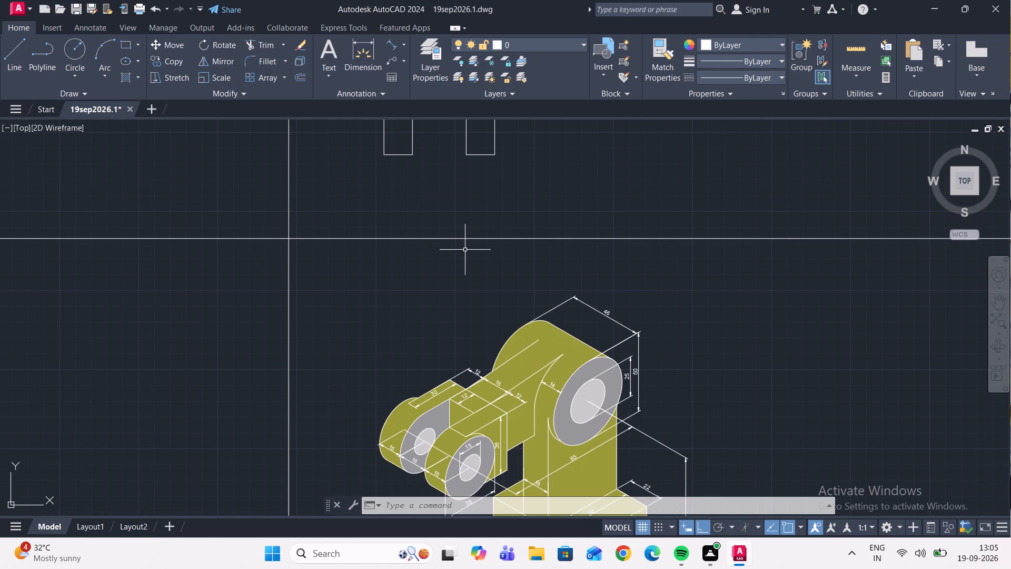
scroll(574, 268, down, 2)
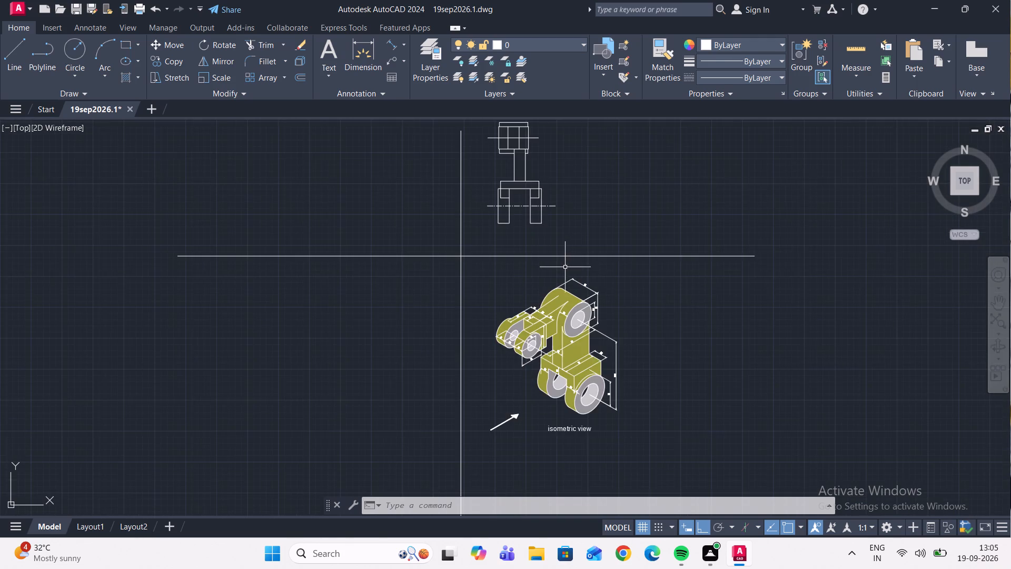
scroll(593, 320, up, 2)
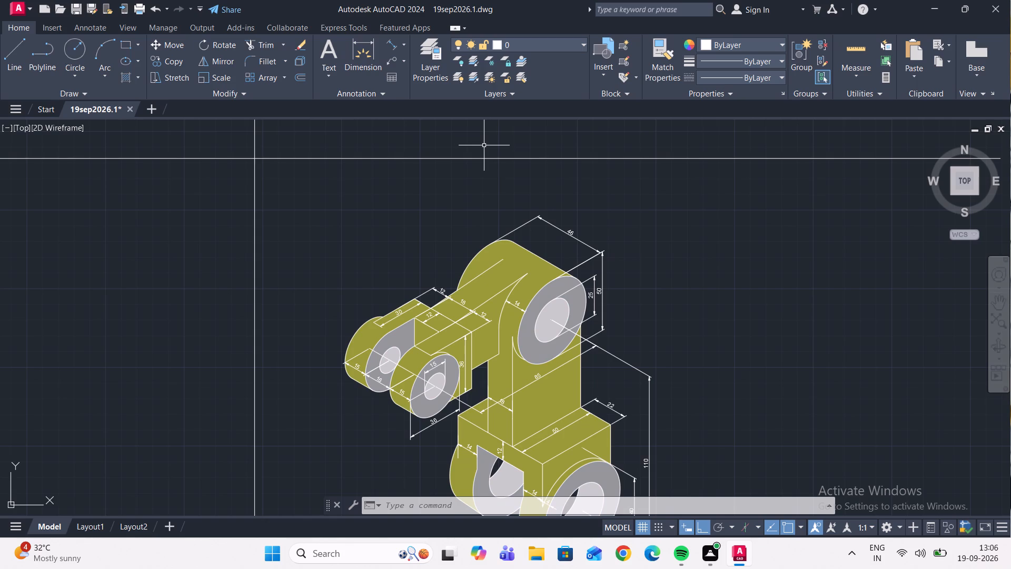
scroll(484, 146, down, 2)
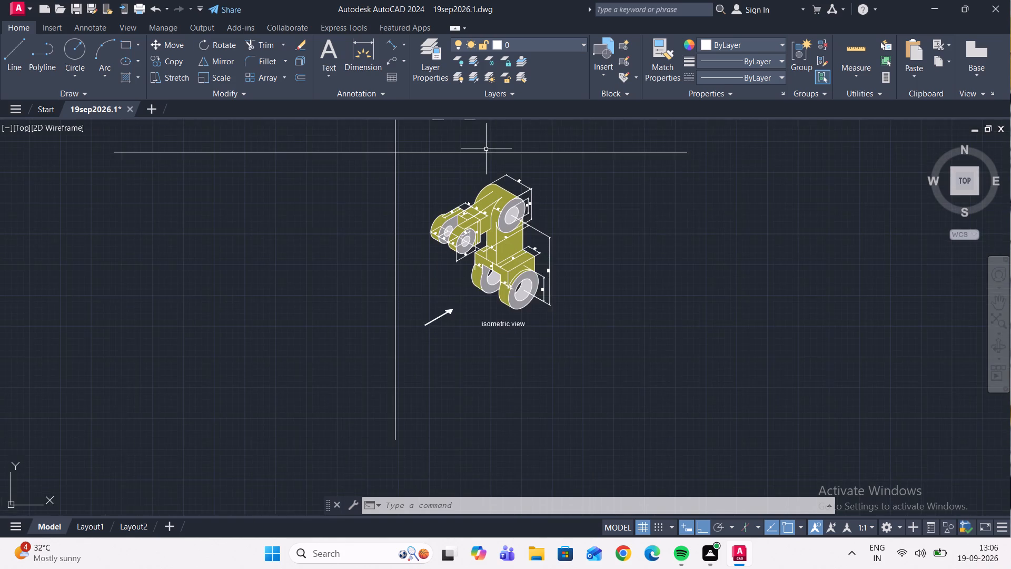
middle_drag(493, 162, 502, 299)
middle_drag(501, 274, 506, 303)
scroll(490, 229, up, 1)
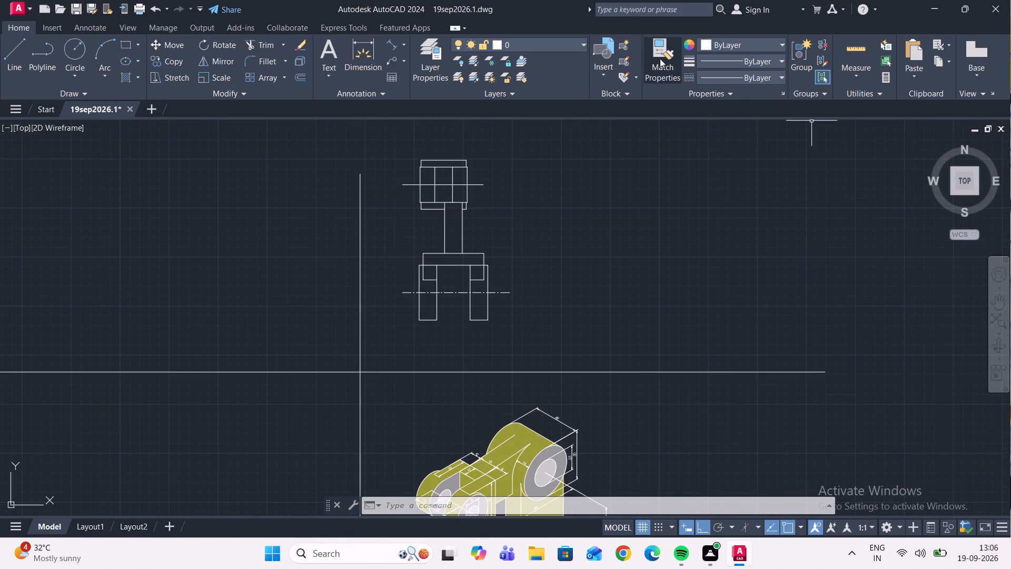
Match the properties of the lower dash-dot centre line onto the horizontal line through the arm rectangle.
click(660, 58)
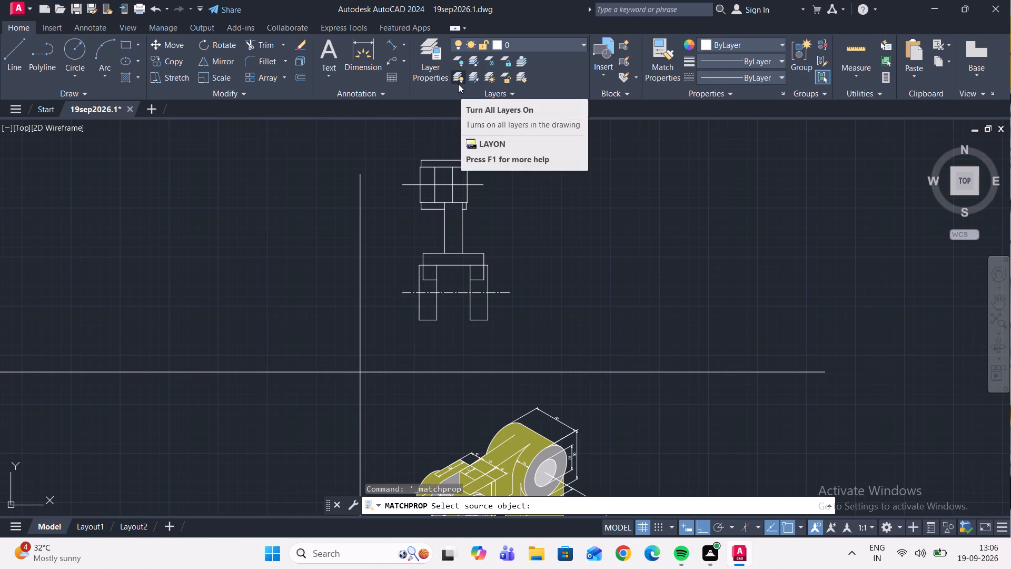
scroll(459, 174, up, 1)
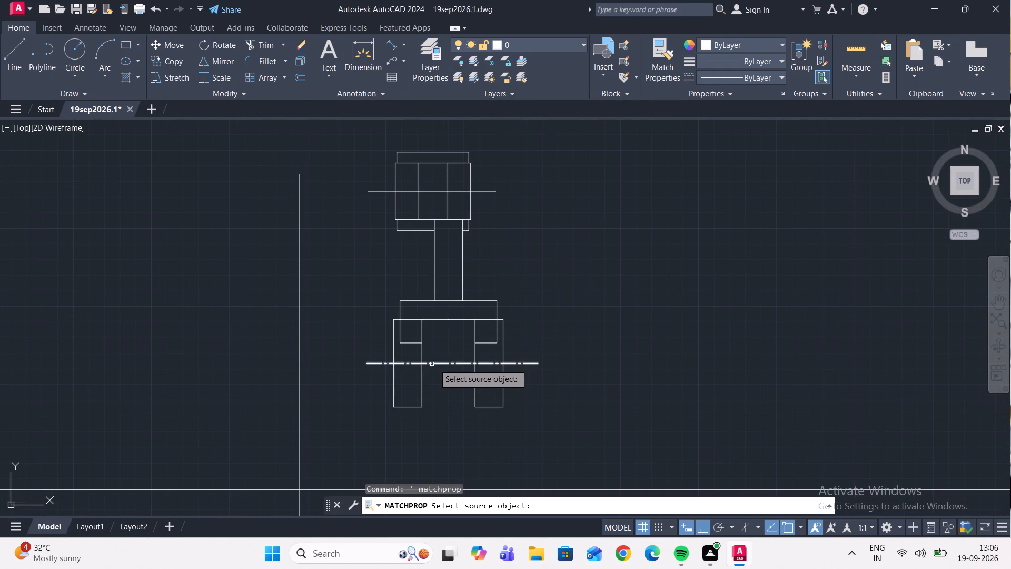
click(441, 364)
click(426, 191)
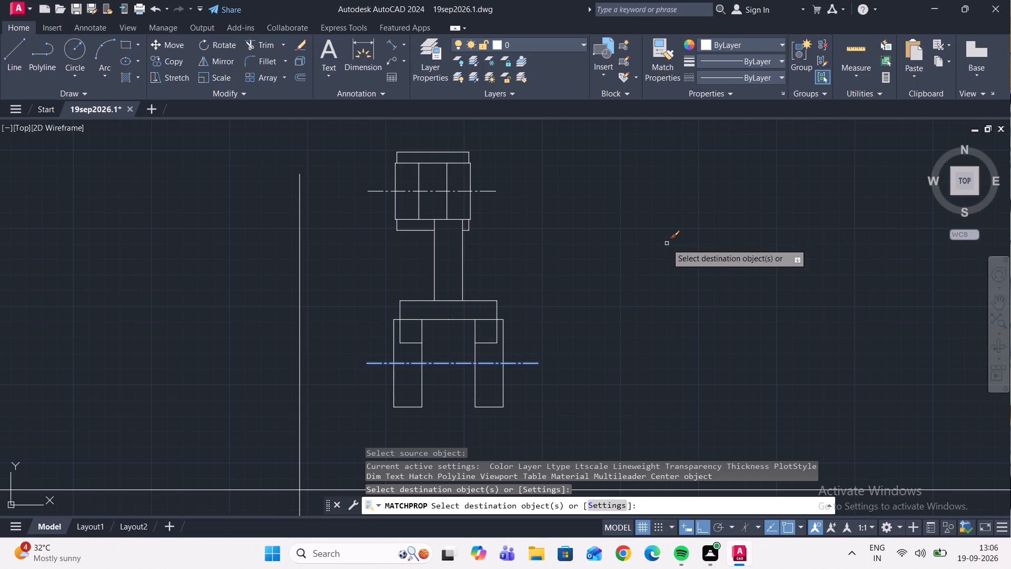
key(Escape)
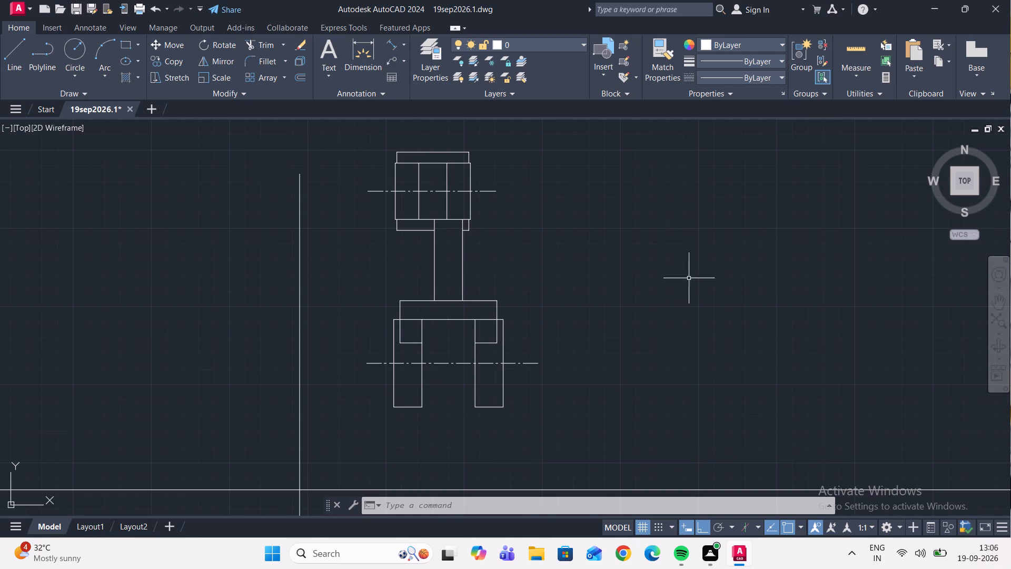
Add a horizontal linear dimension above the upper view for the width of the boss's top edge.
scroll(623, 286, down, 2)
scroll(557, 257, up, 2)
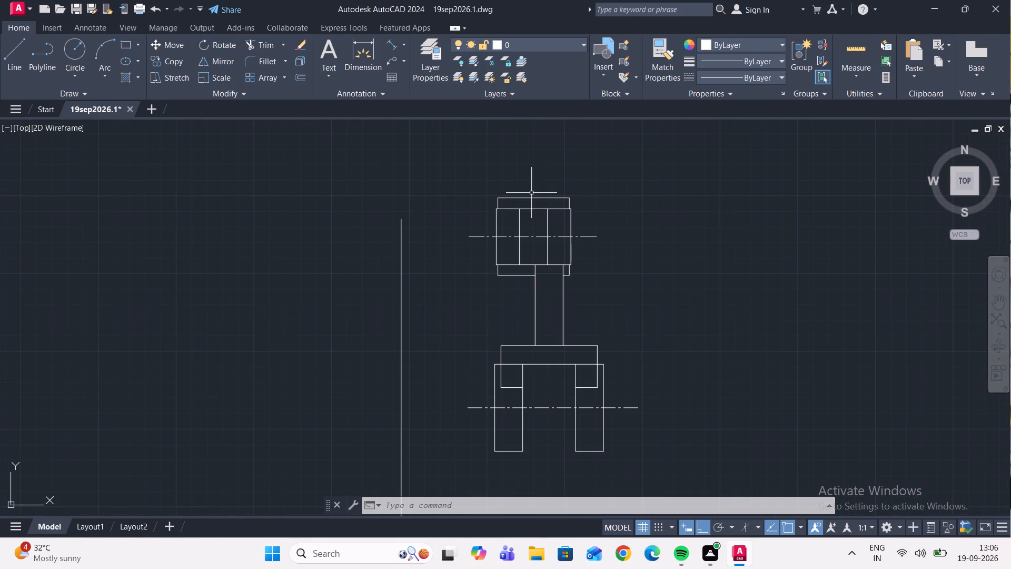
scroll(531, 193, up, 1)
scroll(622, 212, down, 1)
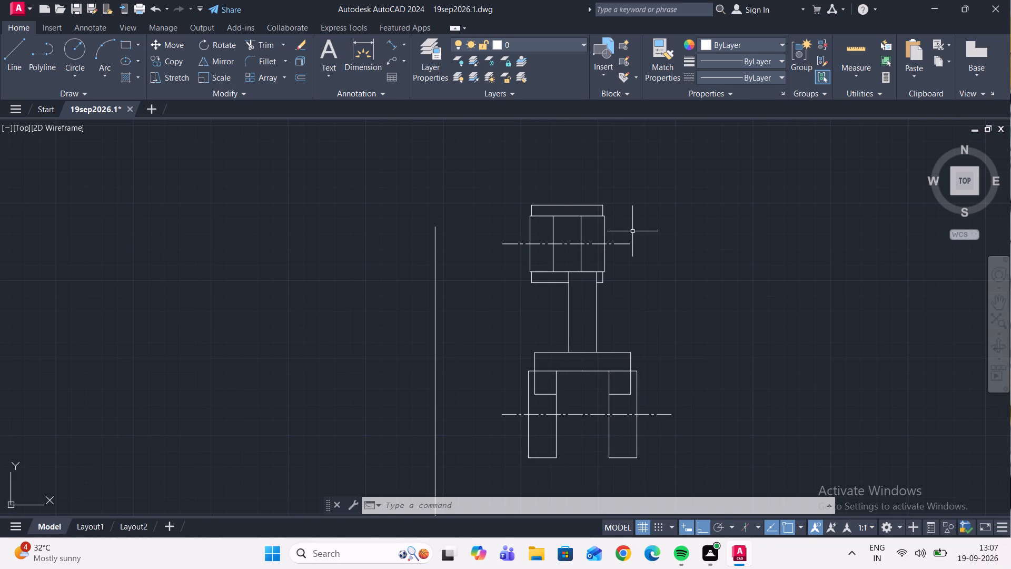
scroll(632, 231, down, 4)
scroll(628, 234, up, 3)
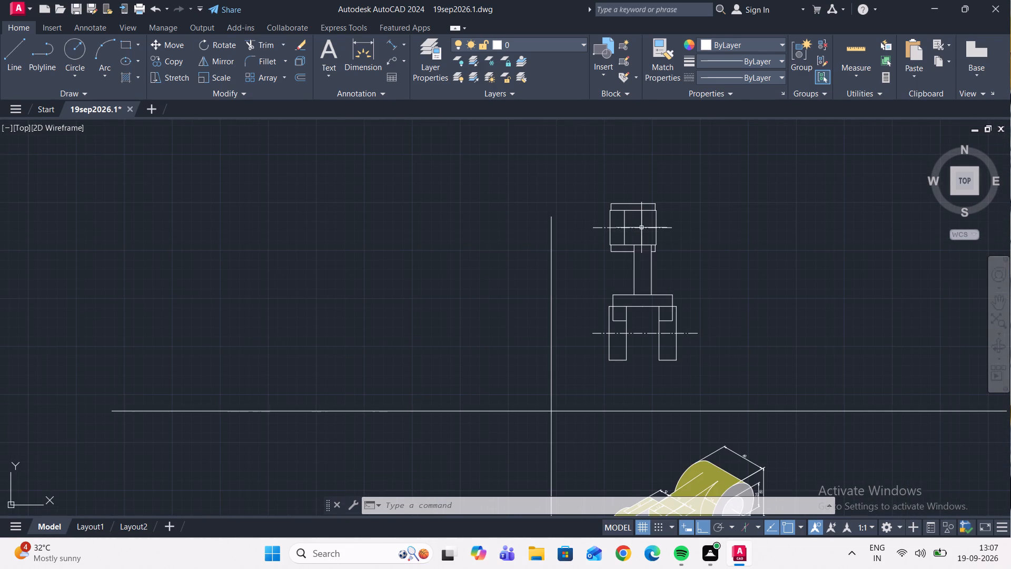
middle_drag(697, 267, 674, 310)
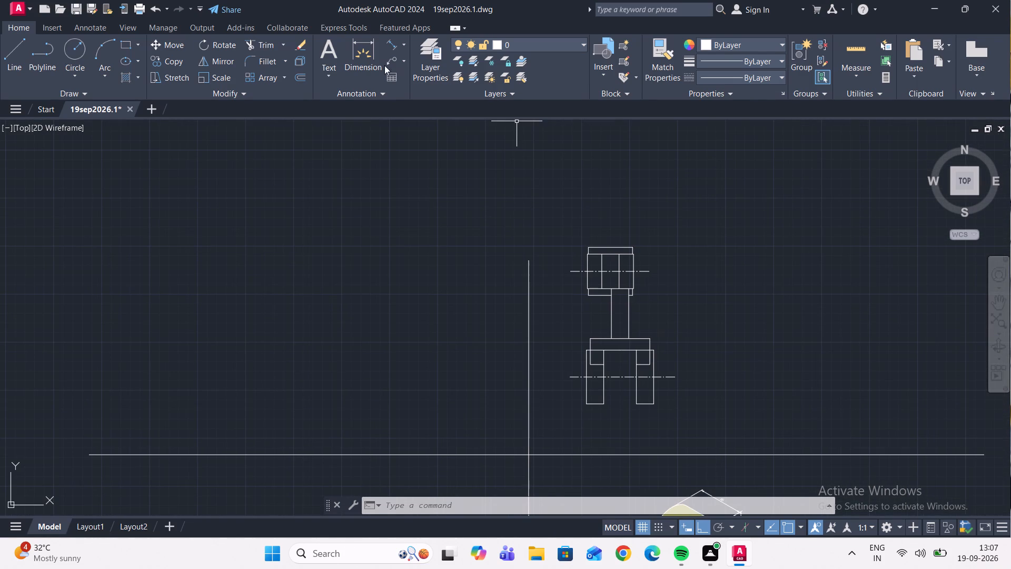
click(404, 41)
click(401, 65)
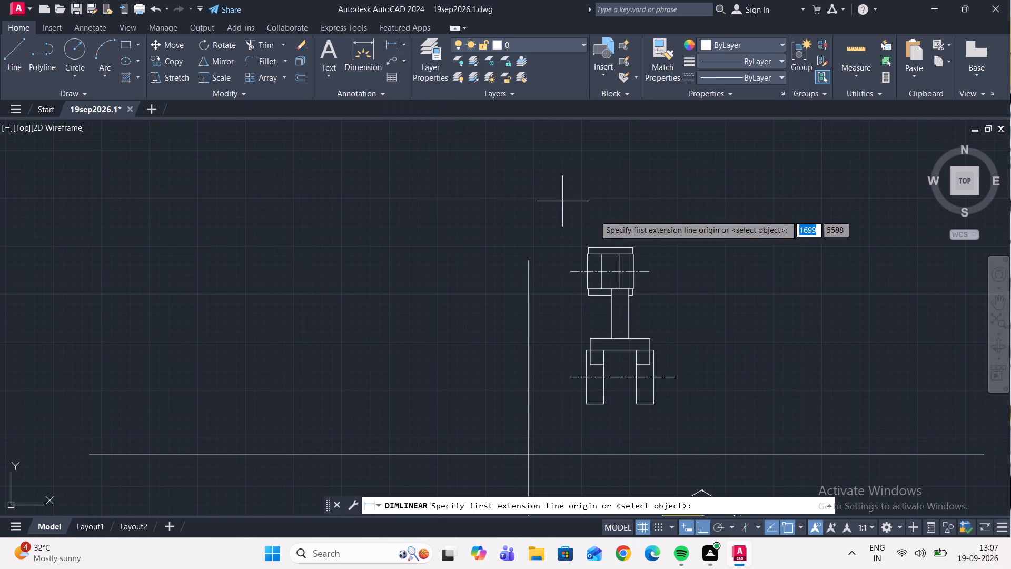
scroll(655, 223, up, 2)
click(599, 283)
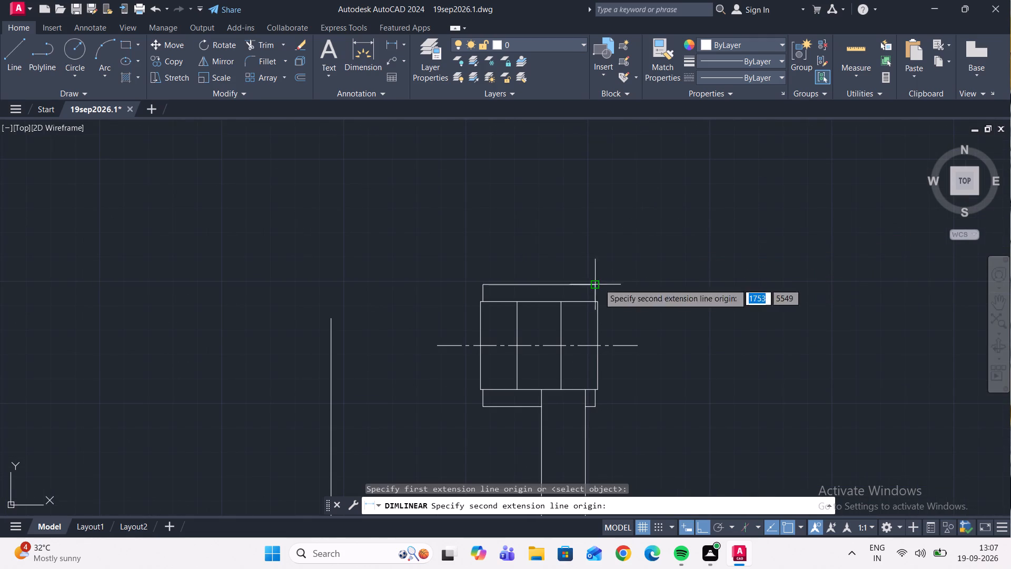
click(484, 286)
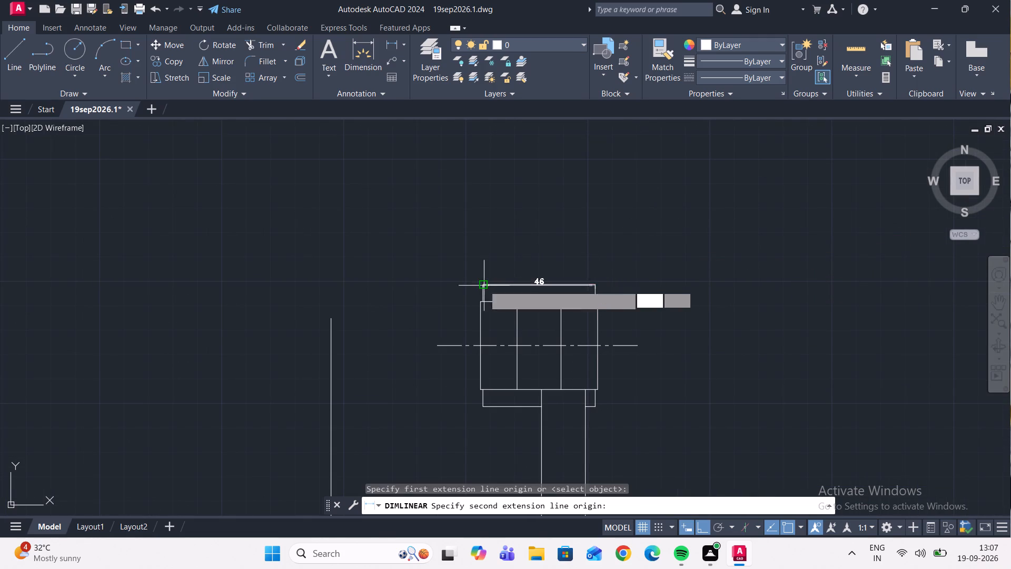
click(492, 262)
Examine the isometric view's dimensions around the large boss and forked arm, comparing them with the upper view.
scroll(573, 268, down, 2)
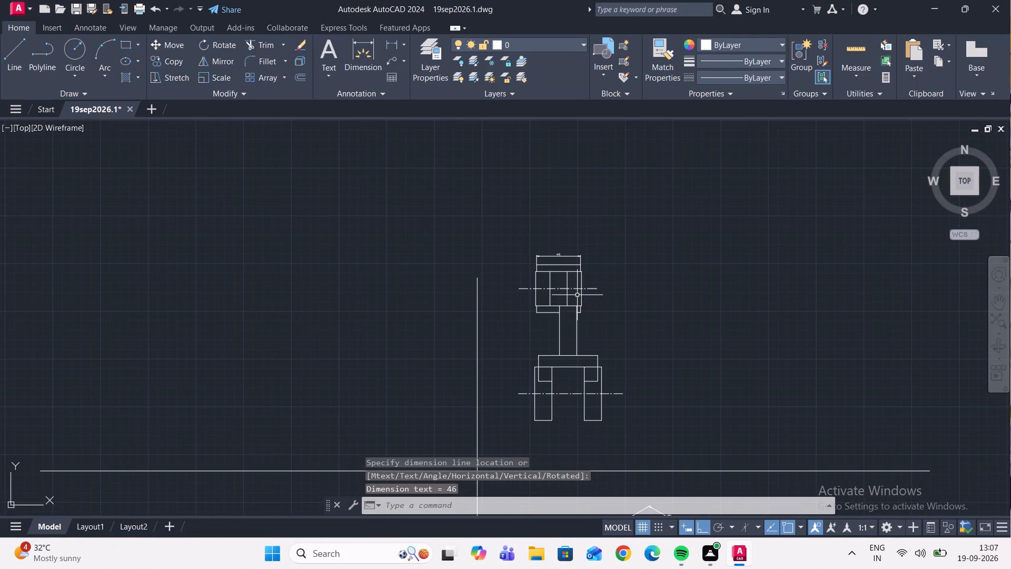
scroll(577, 296, up, 1)
middle_drag(601, 298, 608, 259)
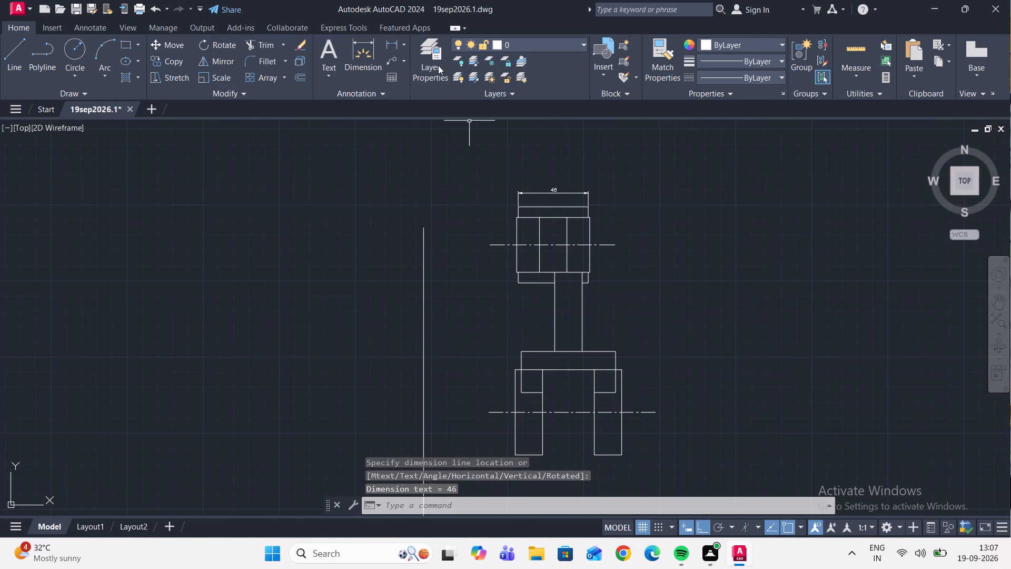
click(392, 44)
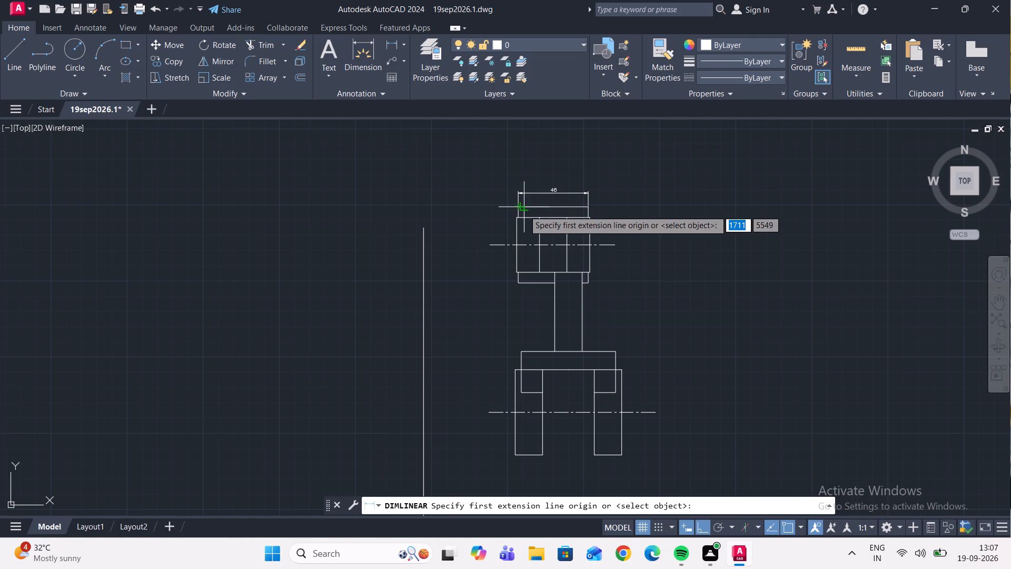
scroll(606, 226, down, 1)
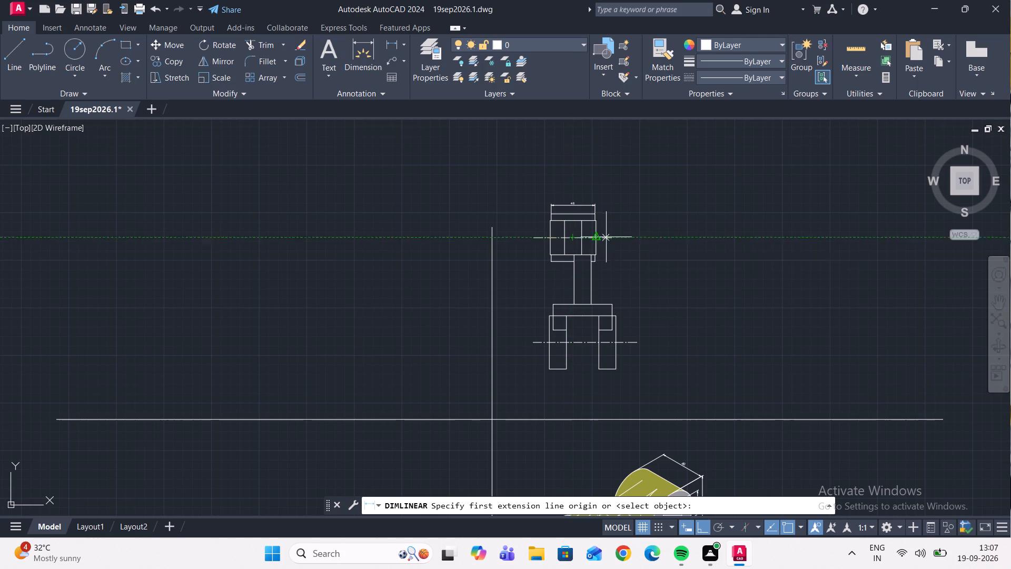
scroll(572, 227, up, 3)
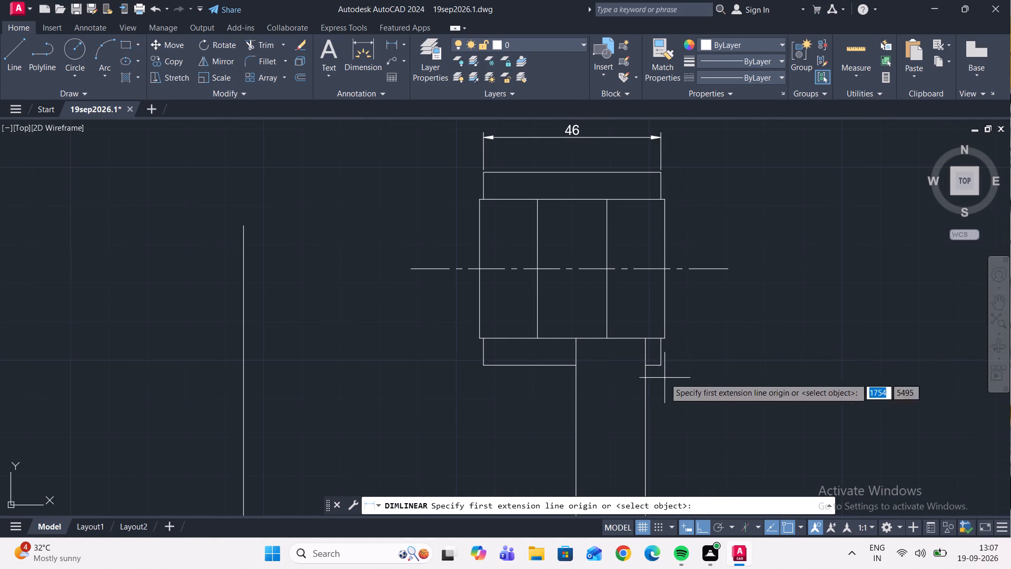
scroll(691, 300, down, 3)
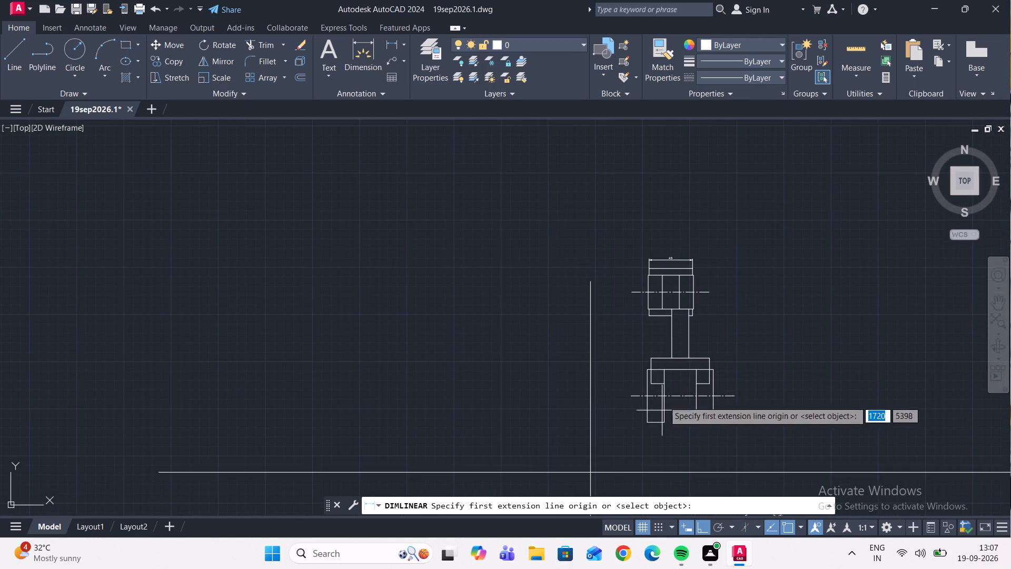
scroll(658, 310, down, 4)
scroll(636, 294, up, 4)
scroll(581, 208, up, 3)
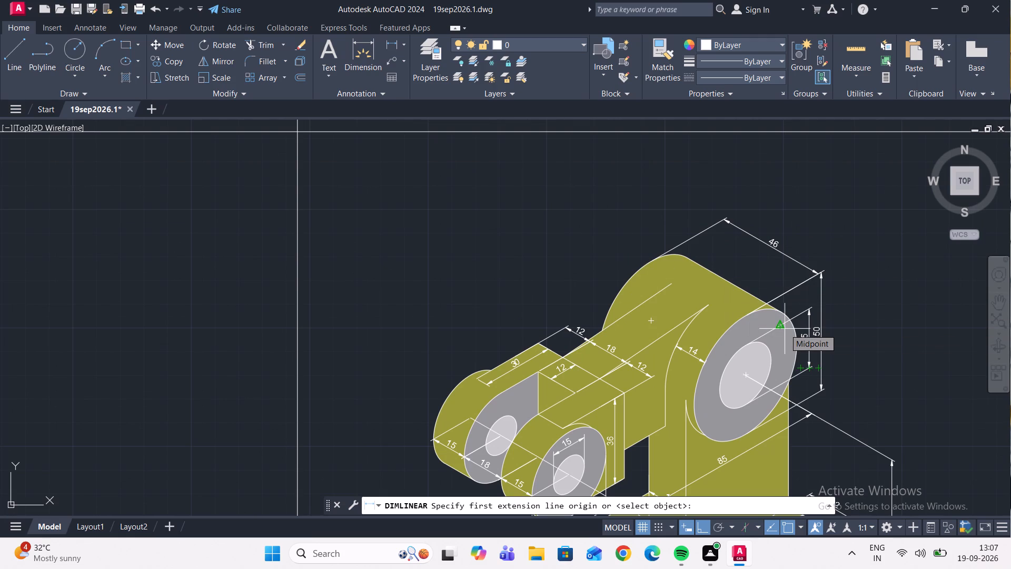
scroll(793, 323, down, 2)
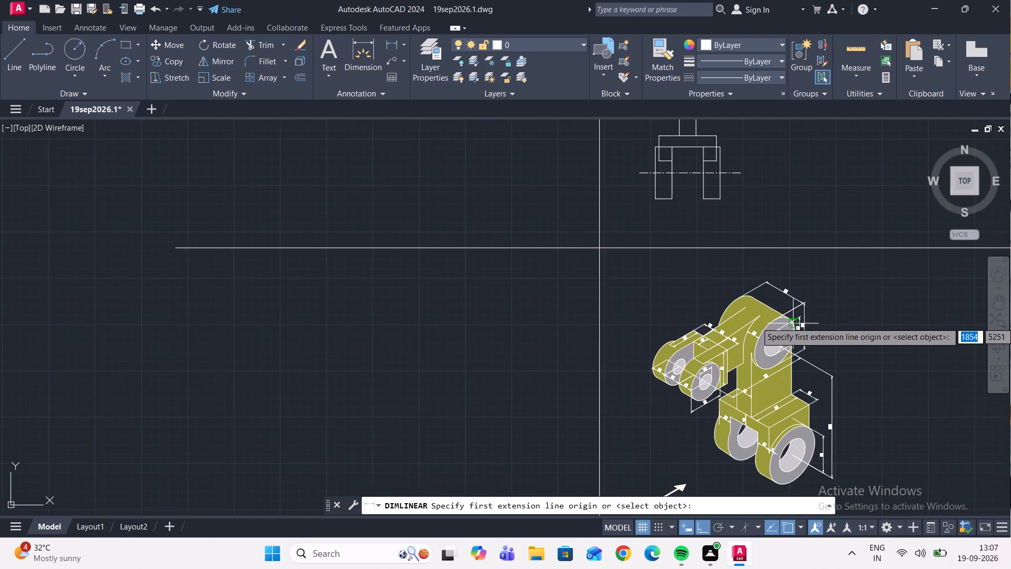
scroll(790, 321, down, 2)
scroll(797, 189, up, 1)
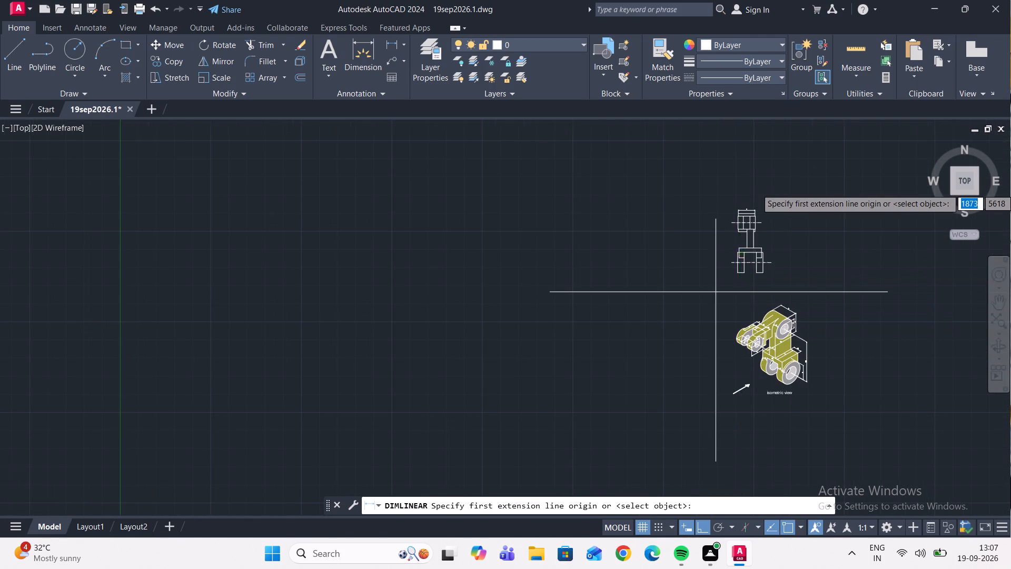
scroll(797, 189, up, 2)
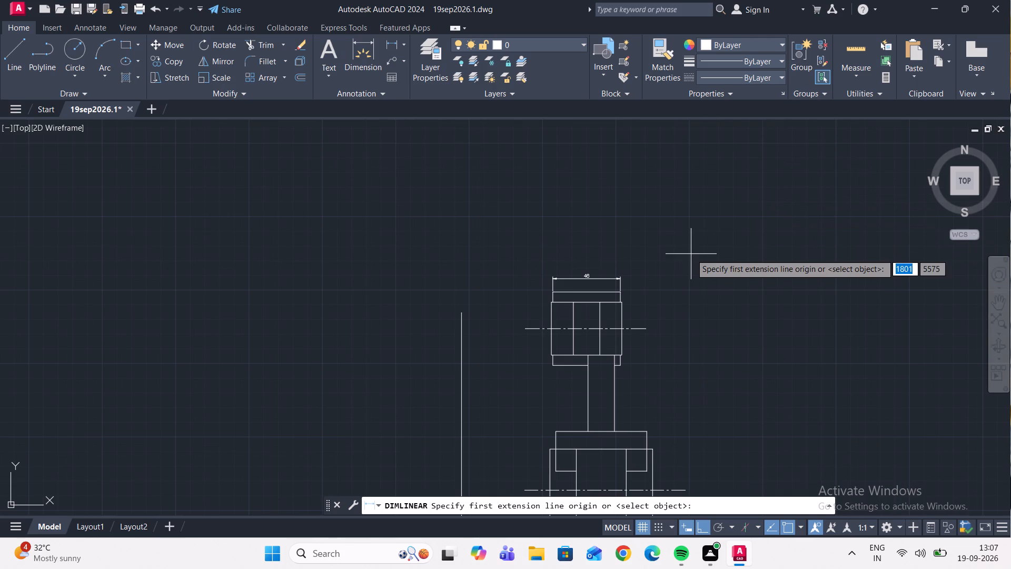
middle_drag(666, 245, 692, 168)
Add a vertical linear dimension between the arm's centre line and the forked legs' centre line, outside the view's right edge.
click(393, 43)
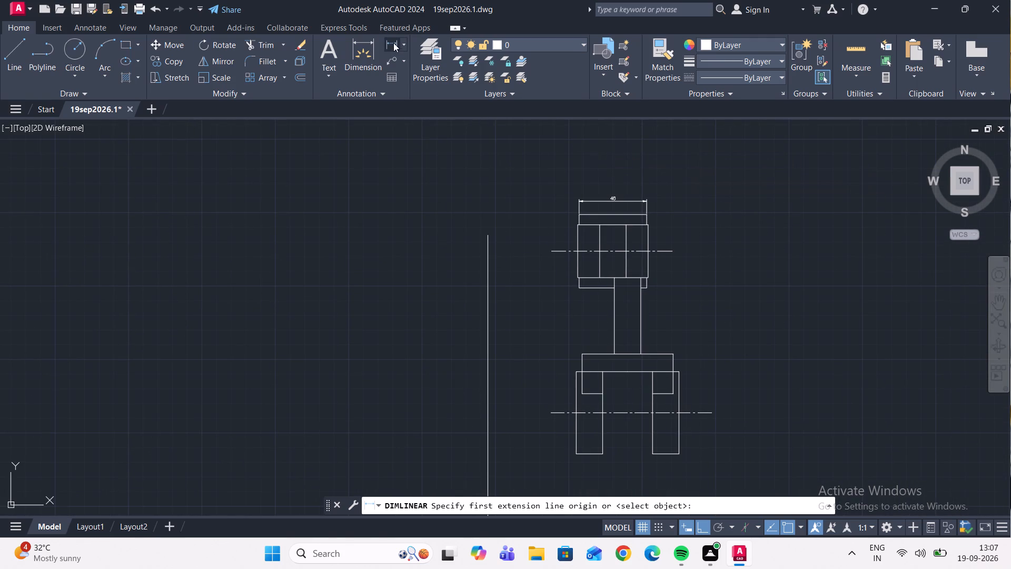
scroll(651, 224, up, 2)
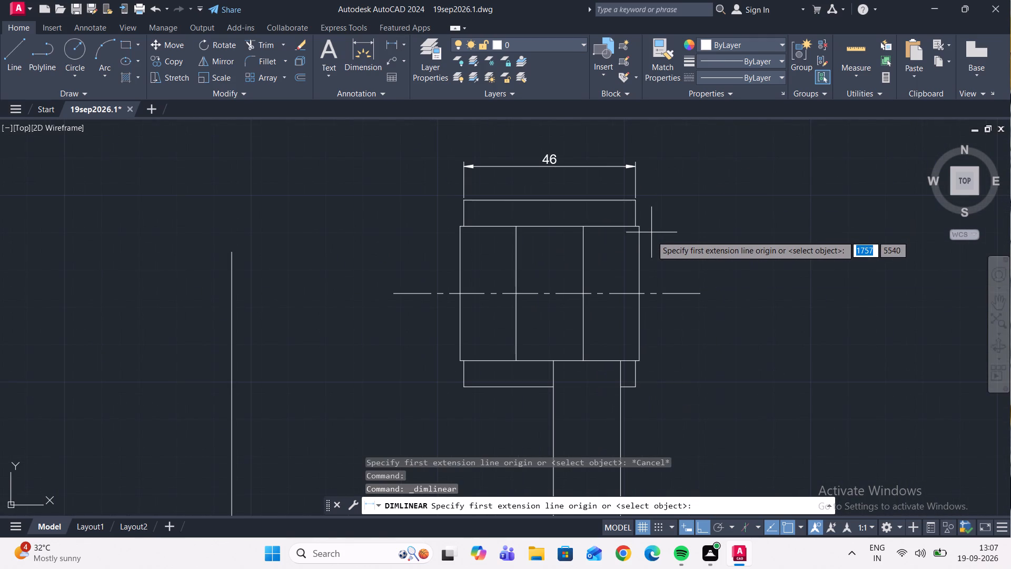
click(639, 293)
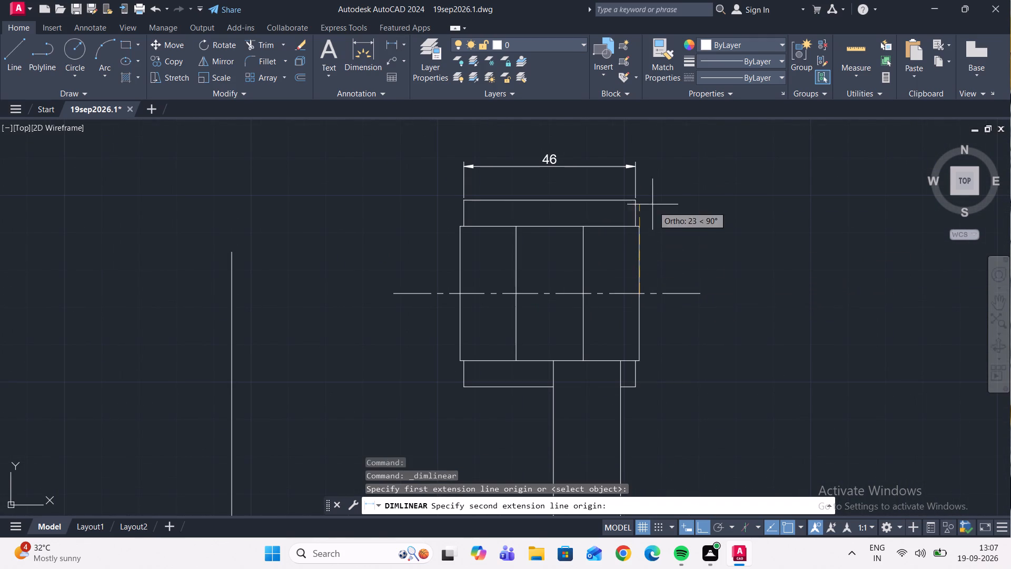
scroll(651, 202, down, 3)
scroll(656, 327, up, 3)
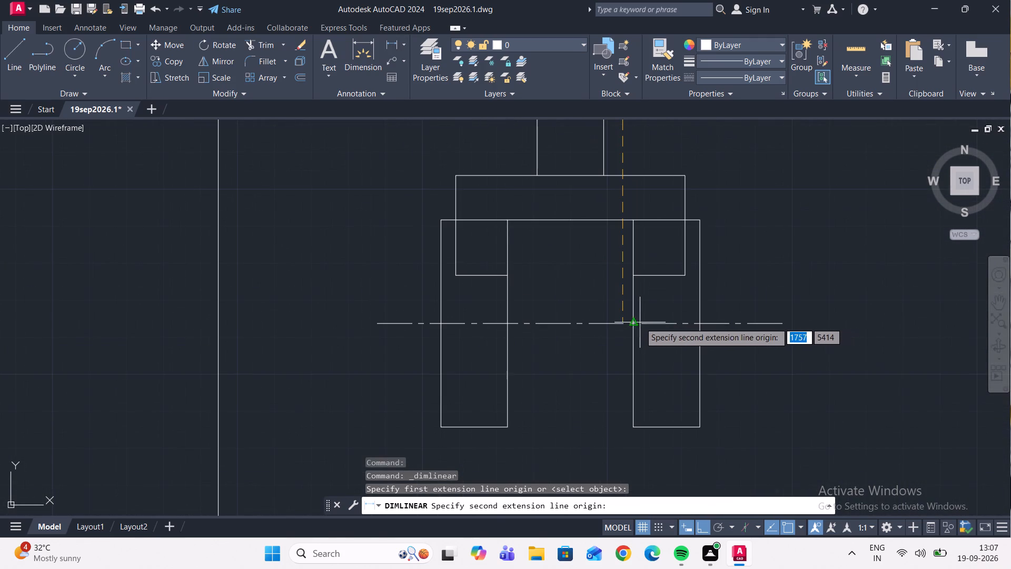
click(625, 322)
scroll(774, 262, down, 2)
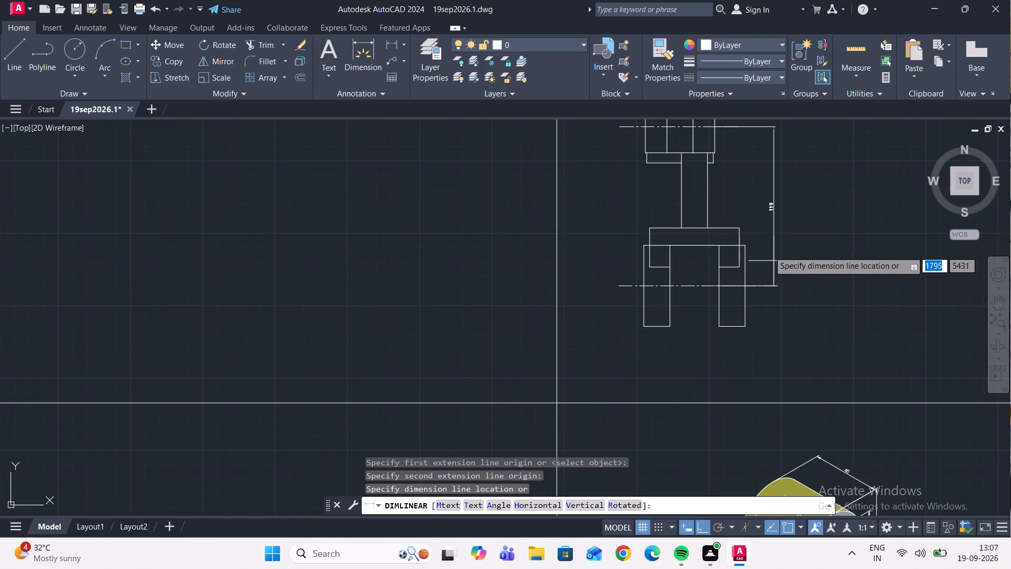
scroll(768, 200, up, 1)
click(768, 220)
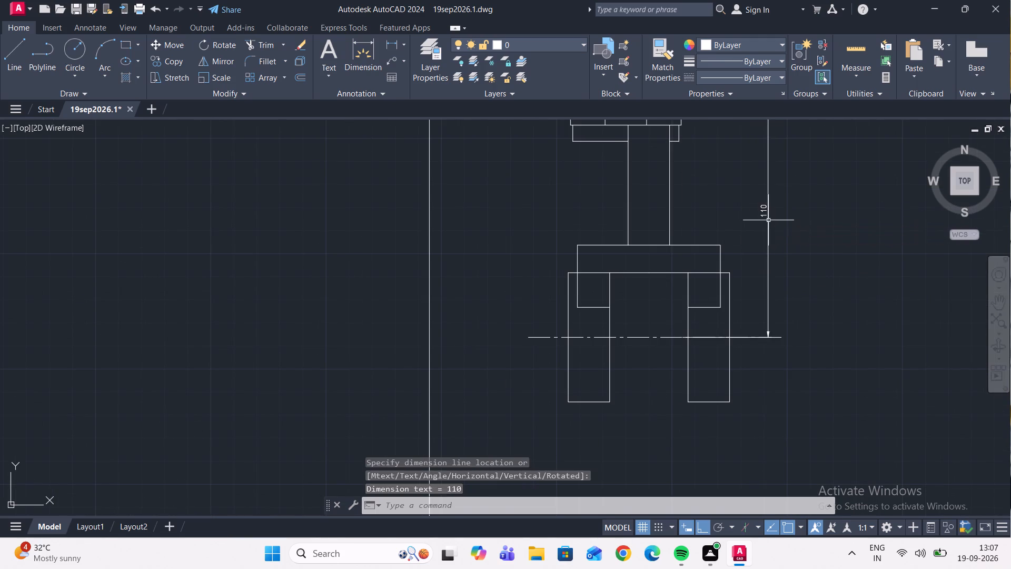
Add a horizontal linear dimension for the crosspiece's full width, placed just above its top edge.
scroll(758, 239, down, 2)
middle_drag(755, 220, 725, 283)
scroll(713, 250, up, 1)
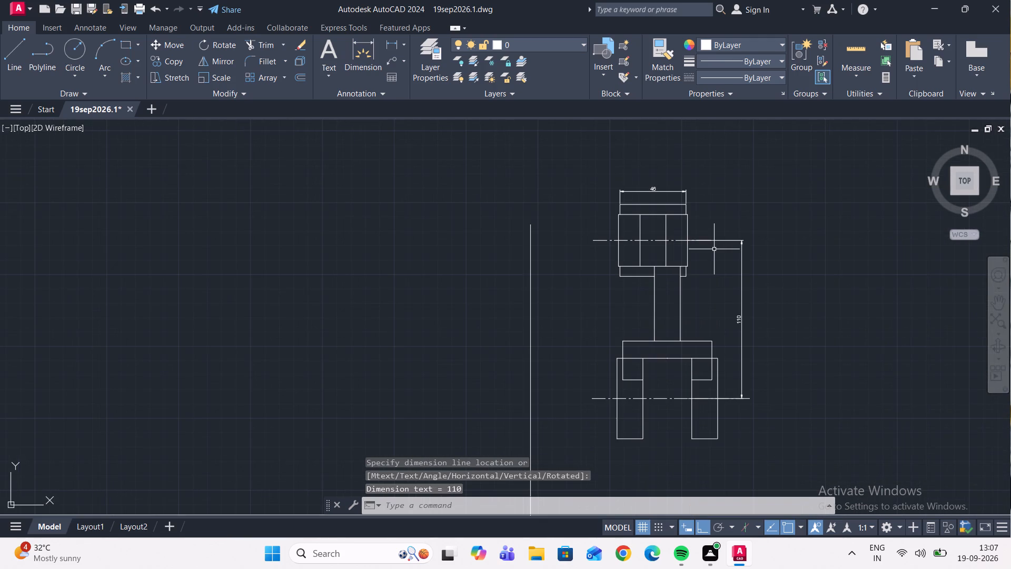
scroll(715, 249, up, 1)
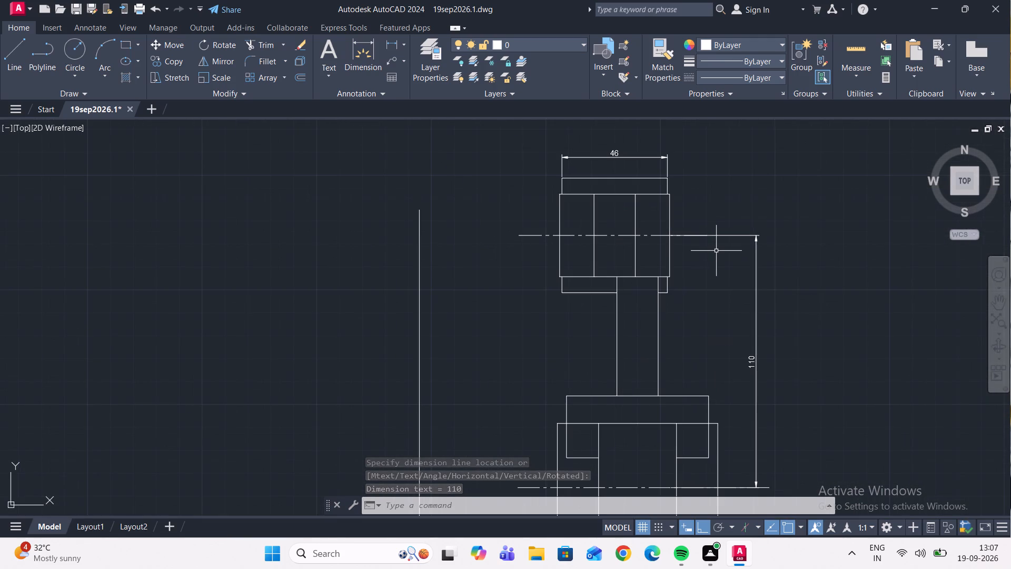
scroll(720, 254, down, 1)
click(389, 41)
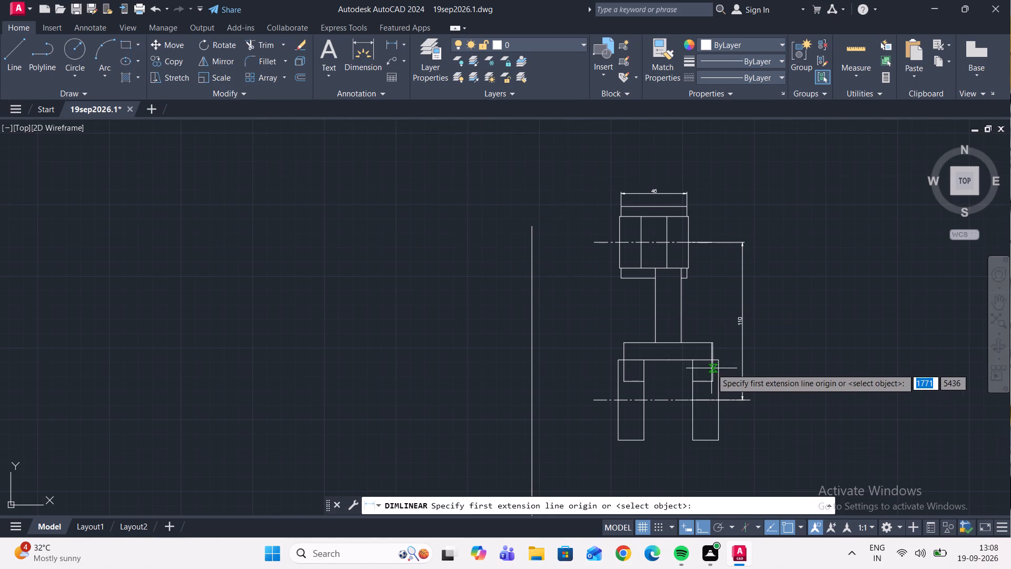
scroll(710, 346, up, 2)
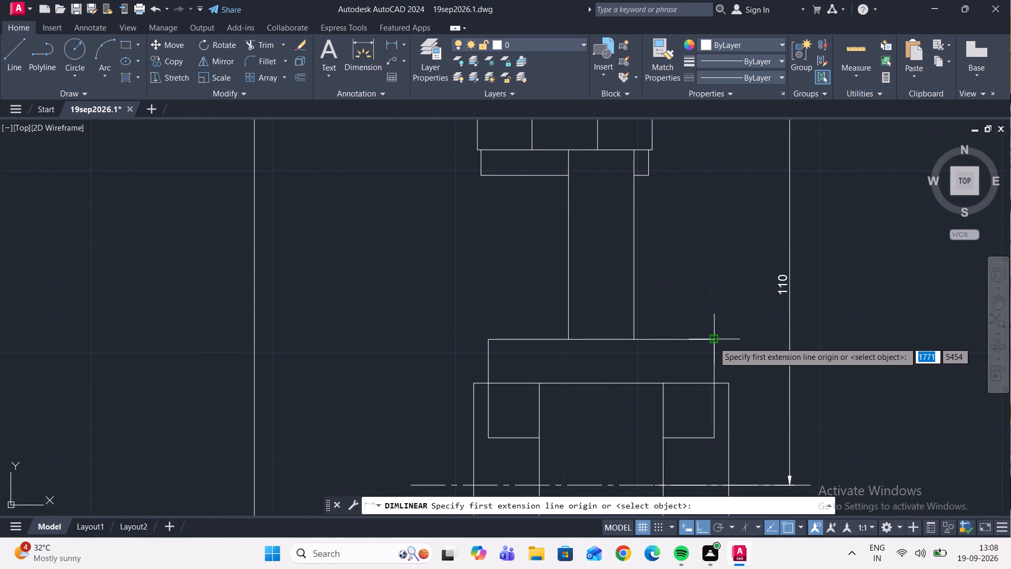
click(713, 342)
click(489, 338)
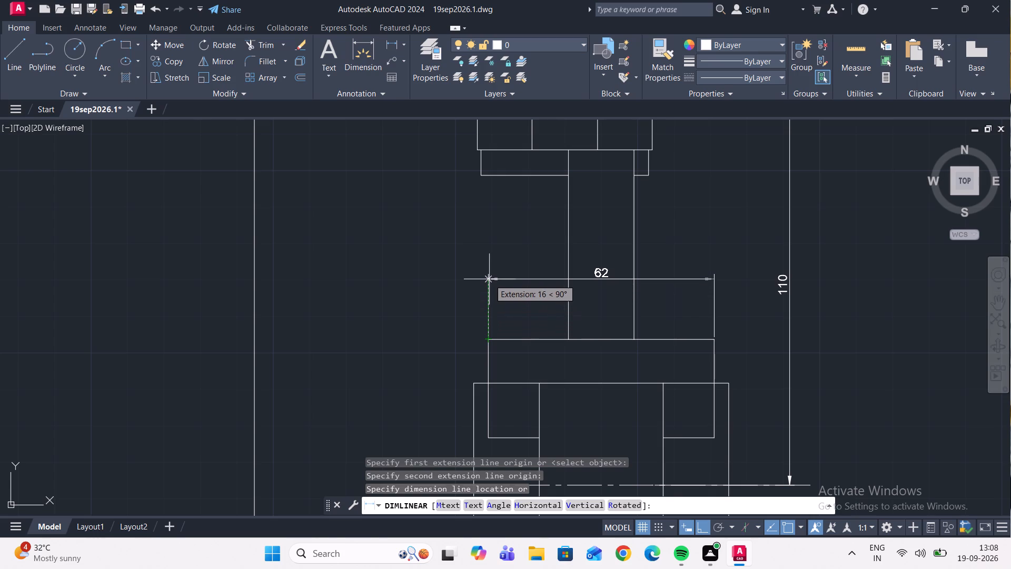
click(489, 296)
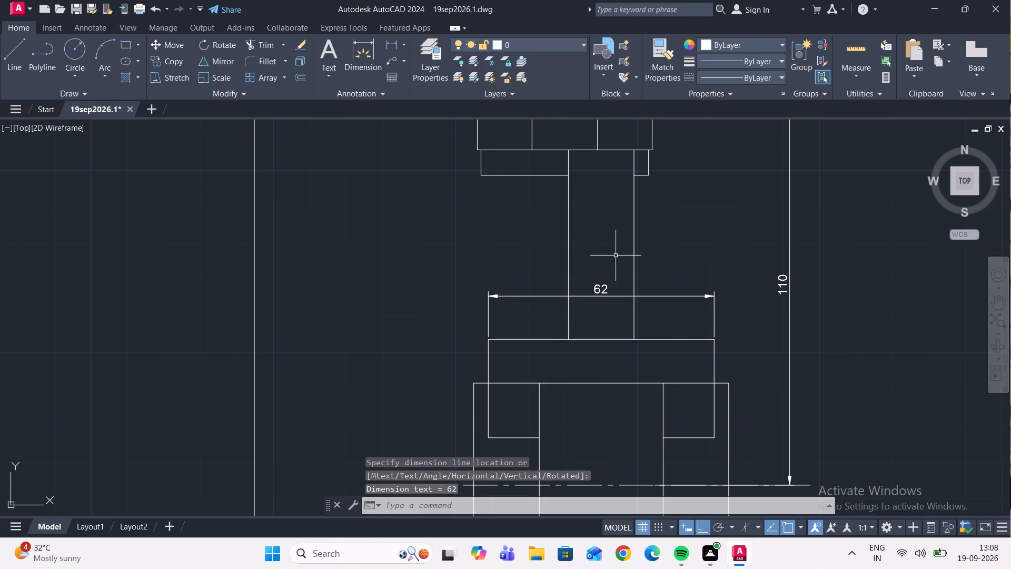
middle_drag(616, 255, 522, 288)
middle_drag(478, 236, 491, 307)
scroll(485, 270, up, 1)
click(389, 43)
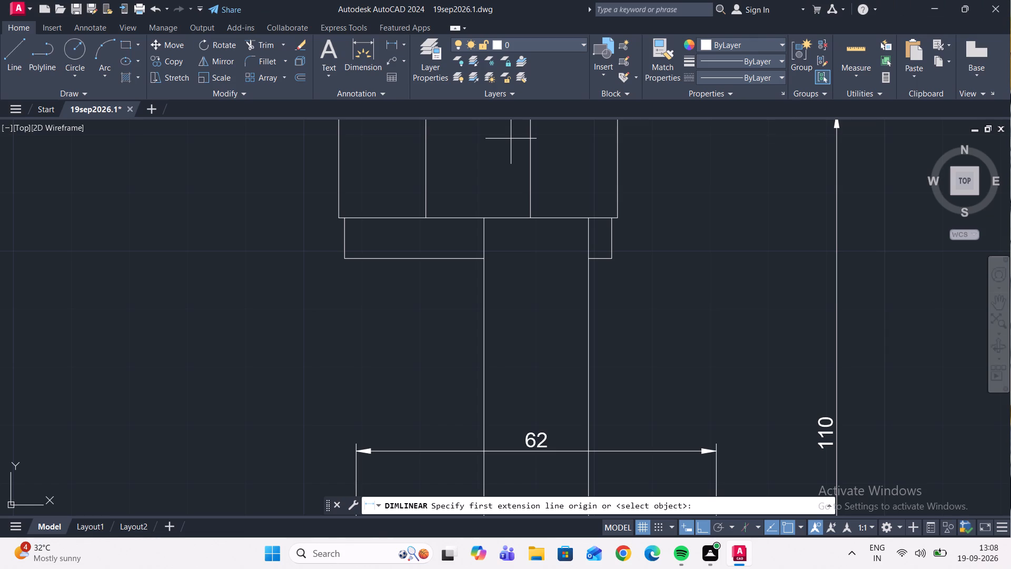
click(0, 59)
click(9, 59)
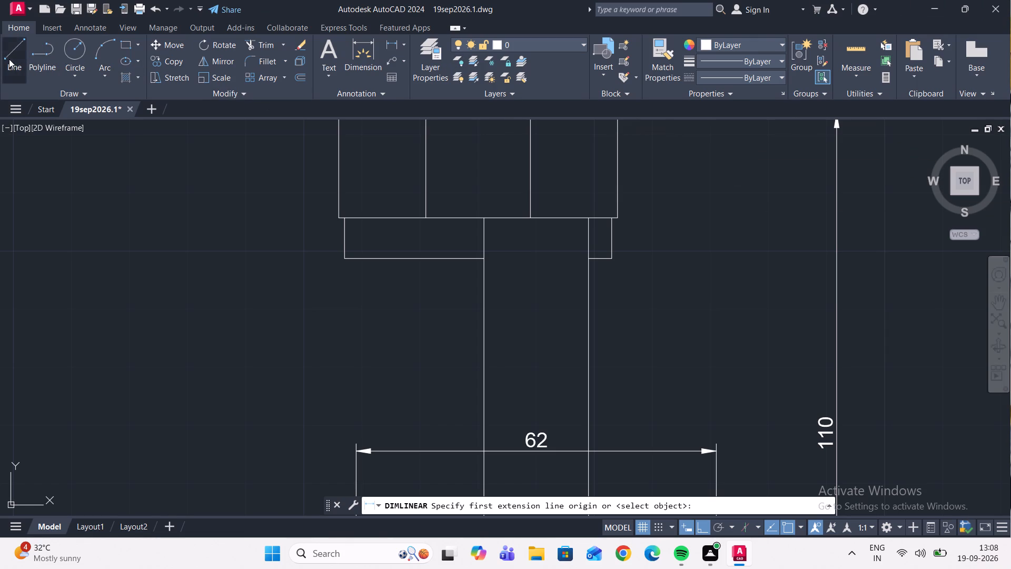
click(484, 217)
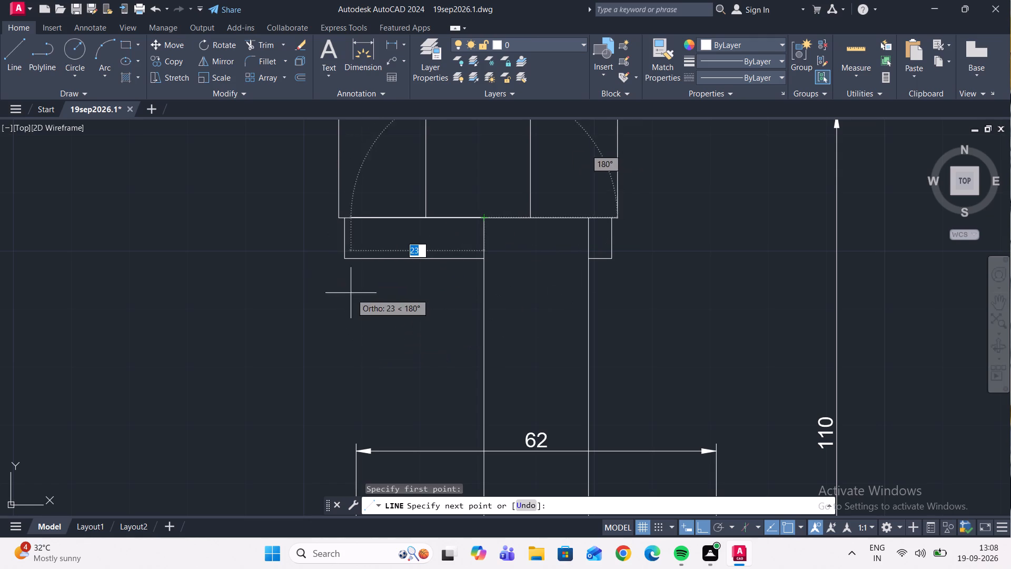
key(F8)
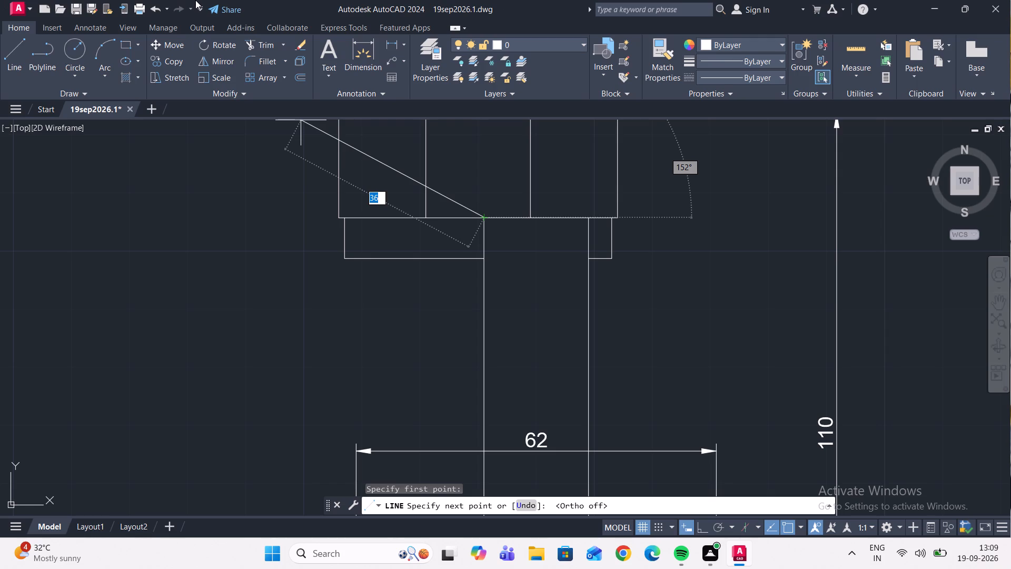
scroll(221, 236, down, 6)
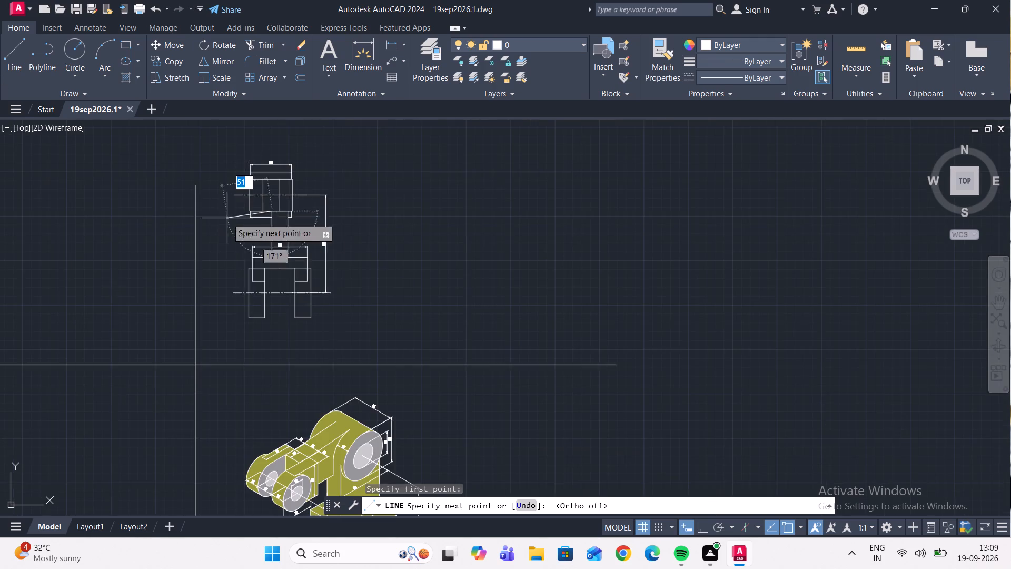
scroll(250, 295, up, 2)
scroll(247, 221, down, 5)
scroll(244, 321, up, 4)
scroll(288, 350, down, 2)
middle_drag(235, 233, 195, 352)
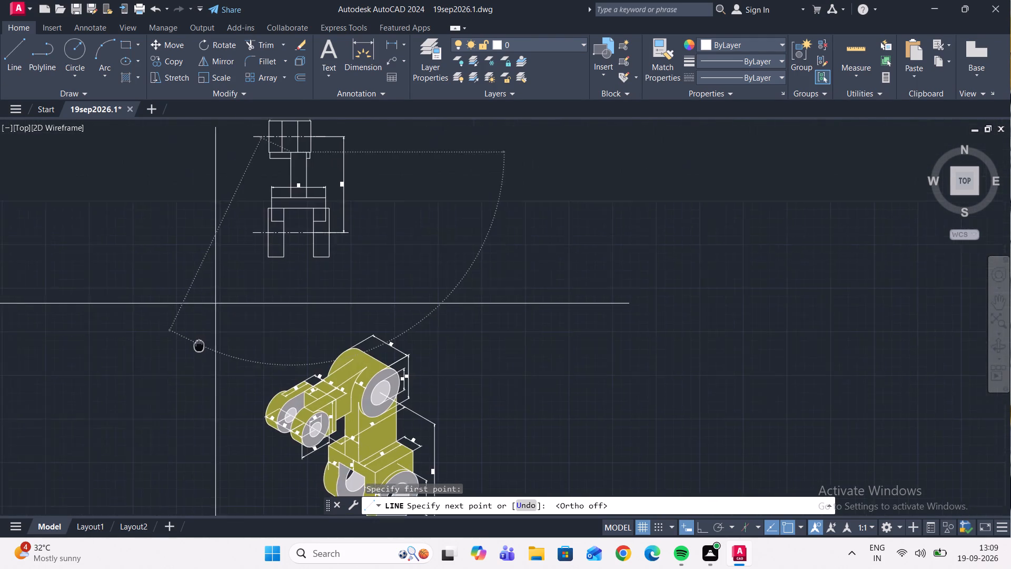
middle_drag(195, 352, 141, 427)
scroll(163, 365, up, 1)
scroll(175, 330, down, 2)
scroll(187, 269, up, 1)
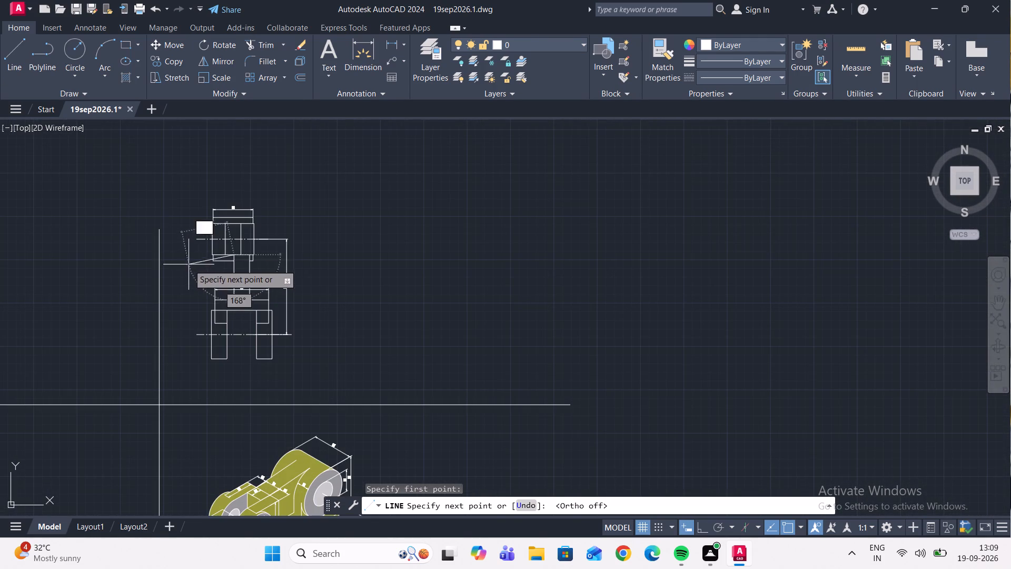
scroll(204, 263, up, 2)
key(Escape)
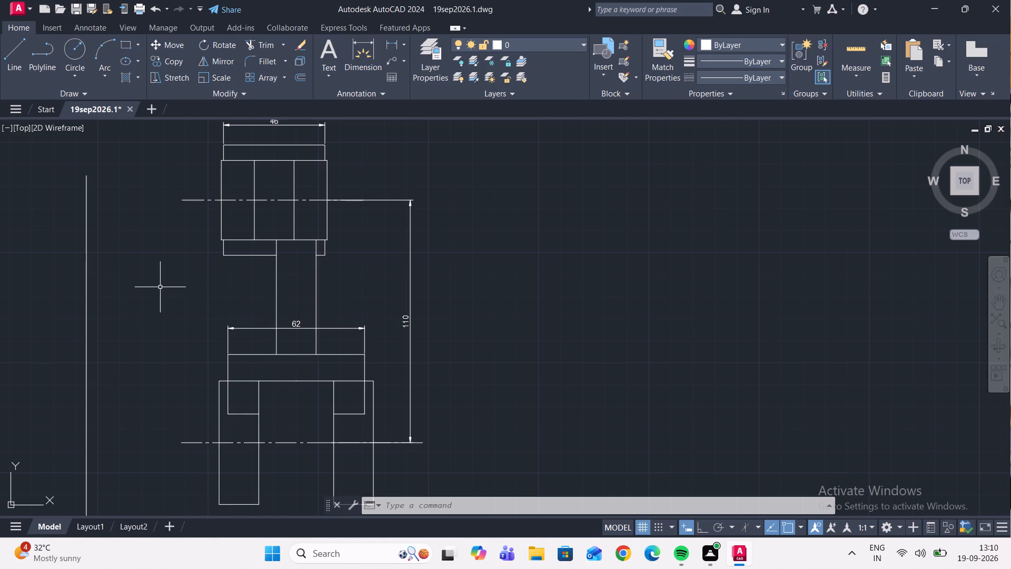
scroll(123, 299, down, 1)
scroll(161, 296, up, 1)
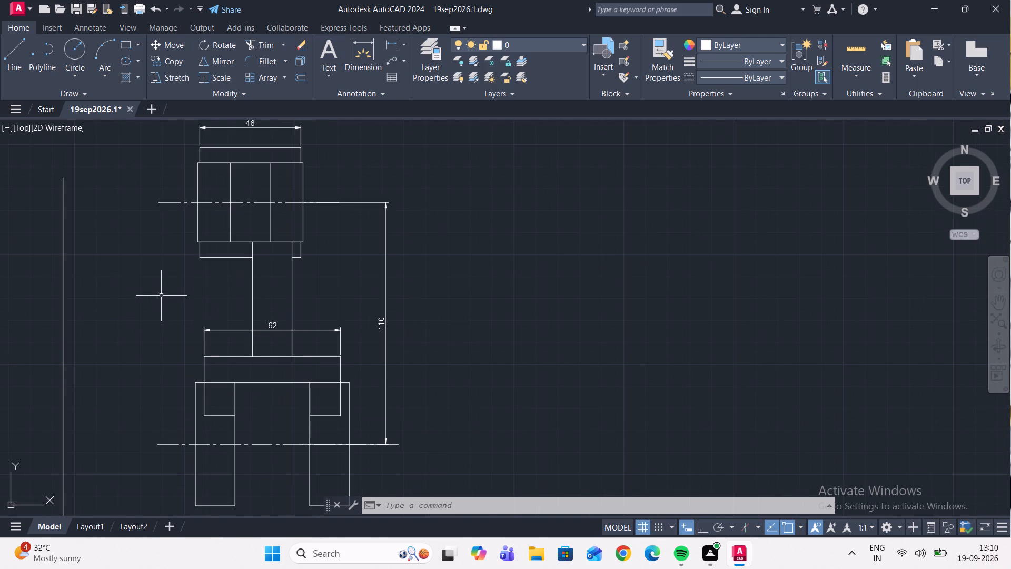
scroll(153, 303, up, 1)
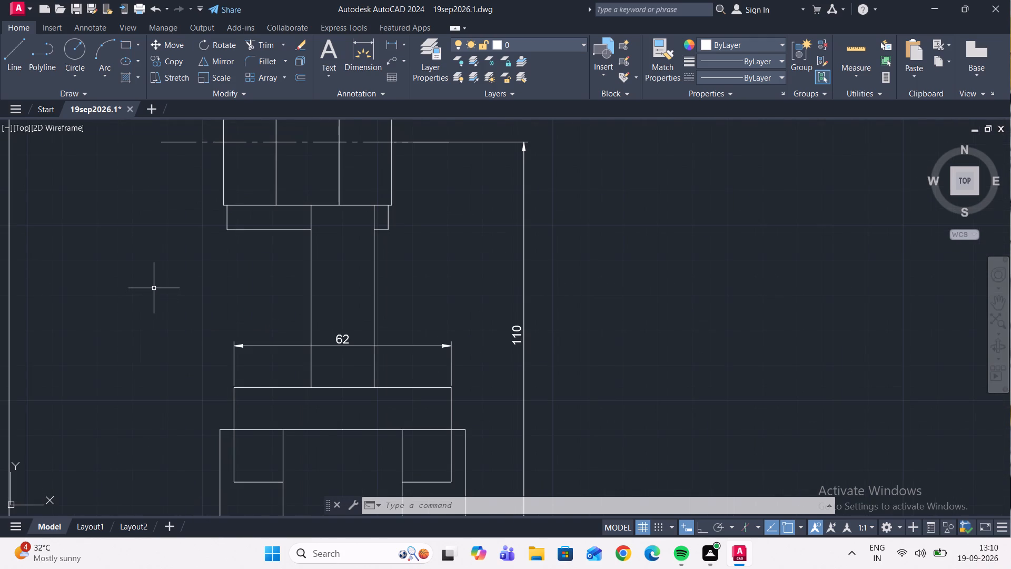